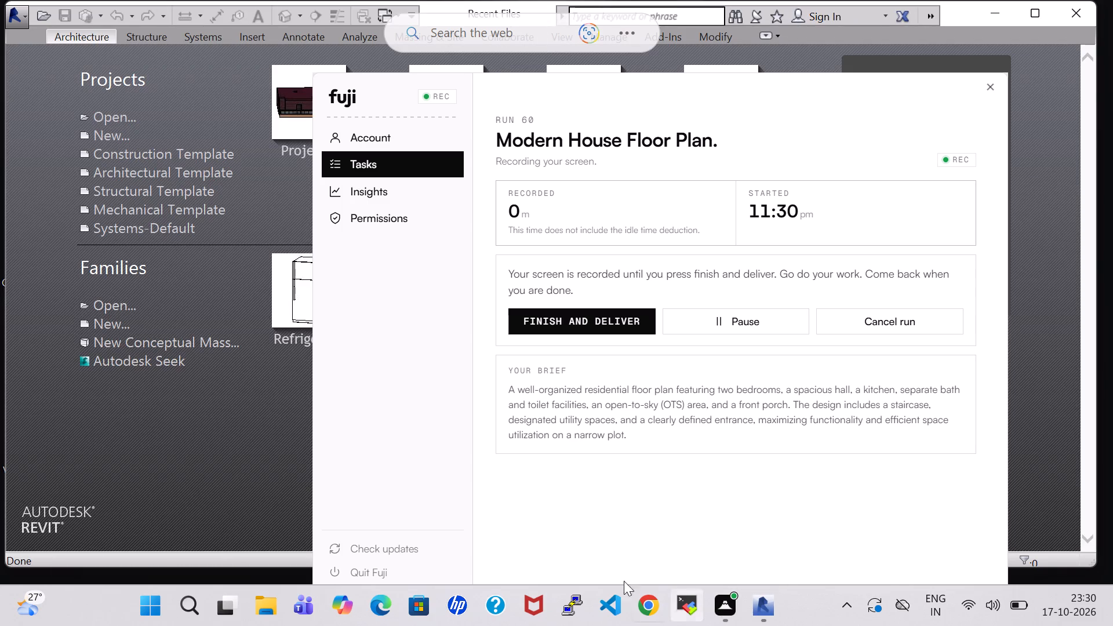
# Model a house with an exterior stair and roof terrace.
# Create a new Revit project from the Architectural Template.
pyautogui.click(170, 459)
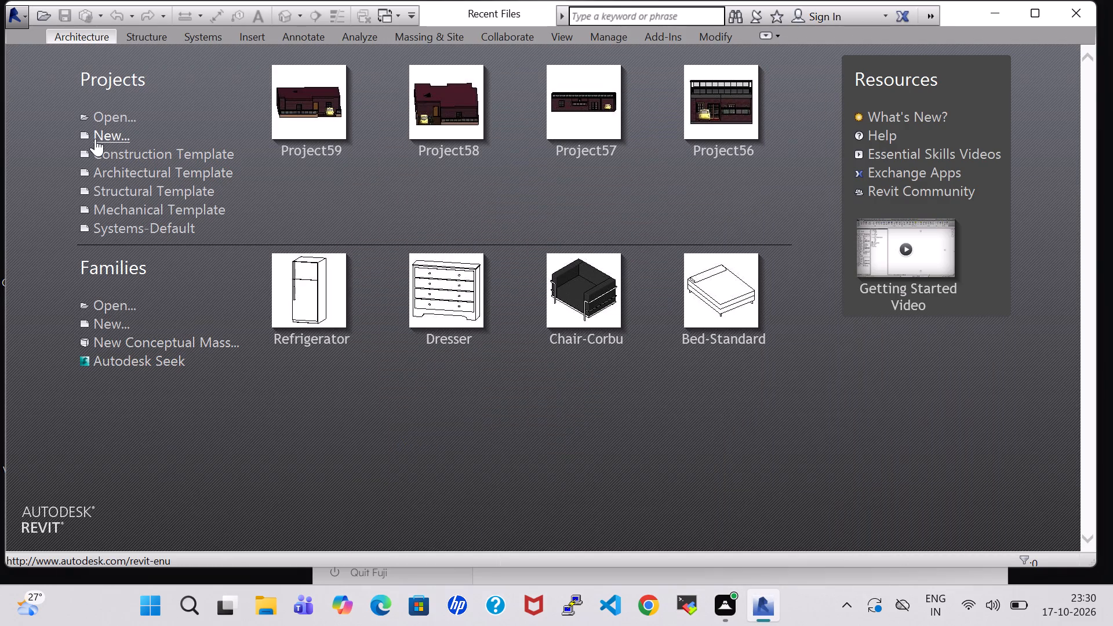
pyautogui.click(111, 139)
pyautogui.click(443, 261)
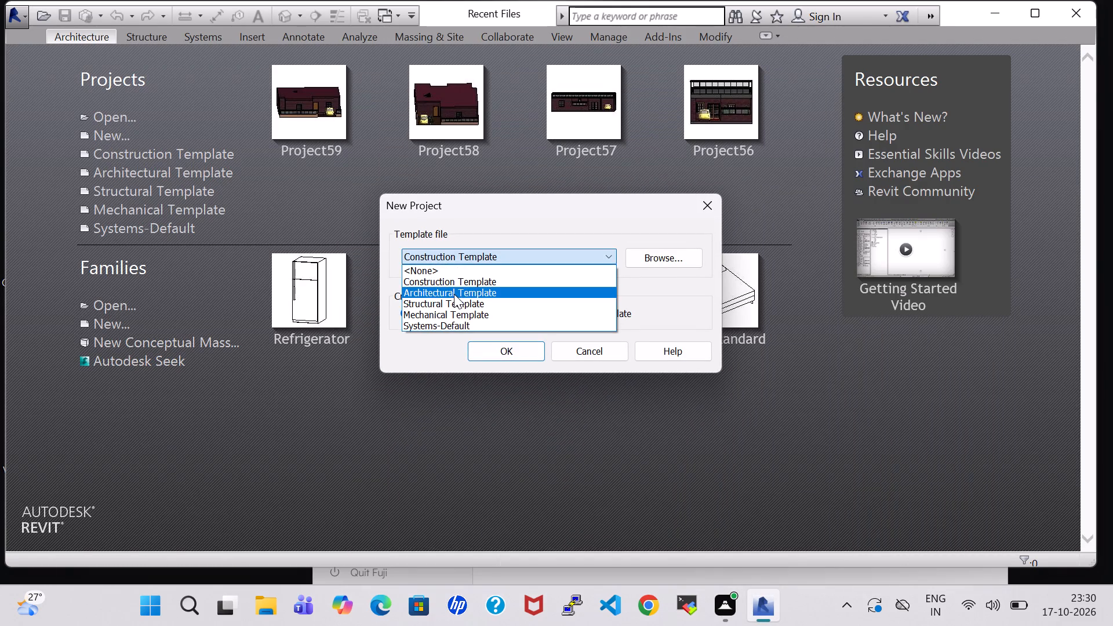
pyautogui.click(454, 294)
pyautogui.click(496, 356)
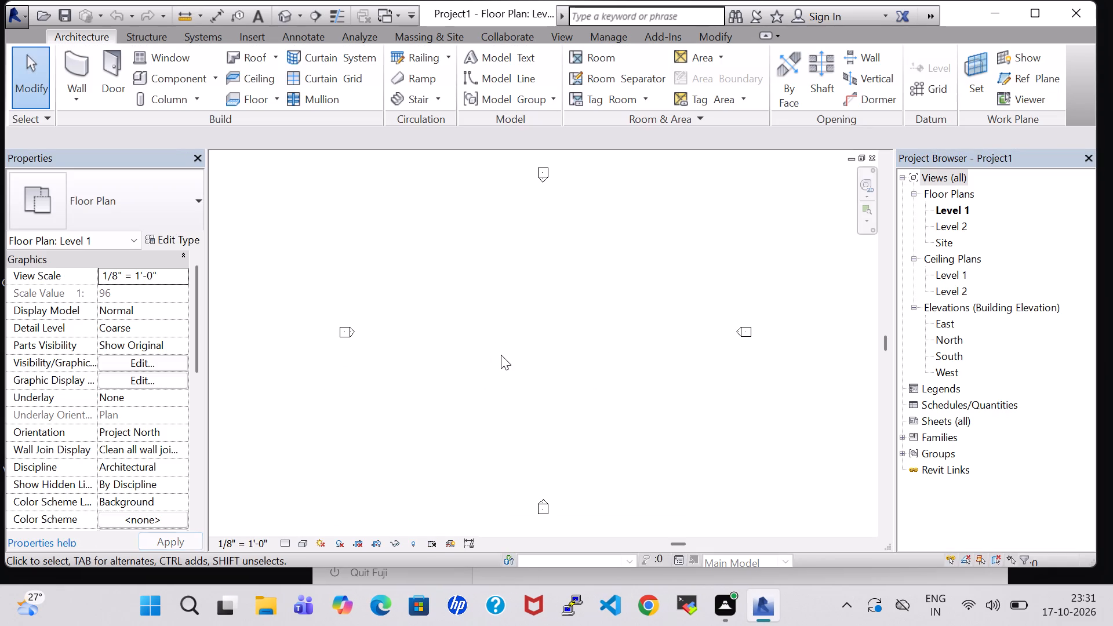
# Draw the rectangular outer wall loop, 20' wide by 40' deep, using Generic - 8" walls with a 10' unconnected height.
pyautogui.scroll(-2, 607, 236)
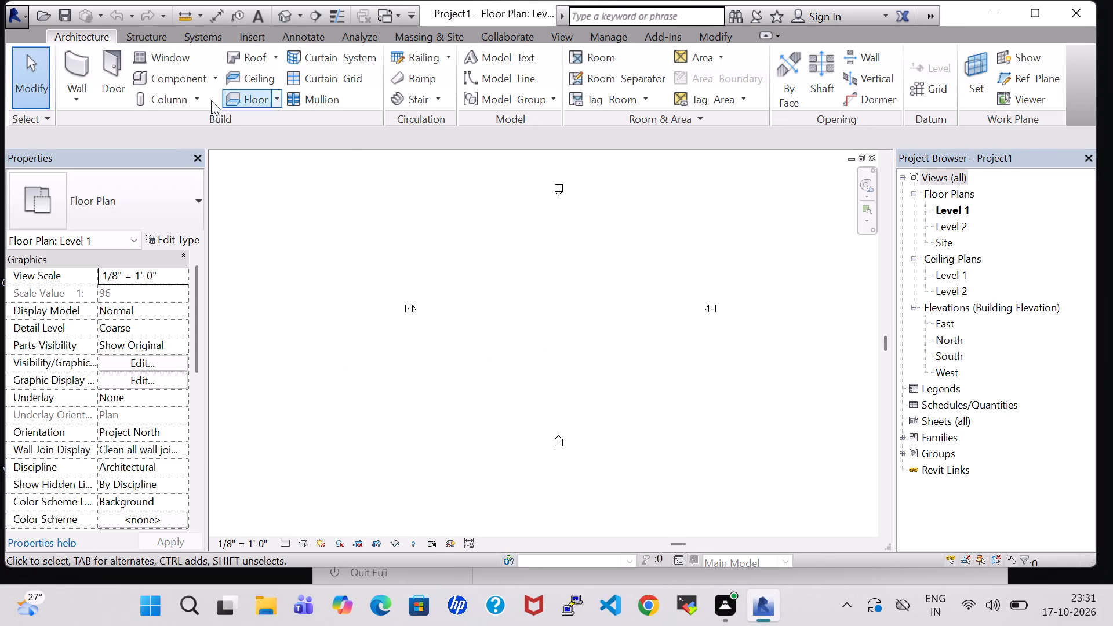
pyautogui.click(85, 60)
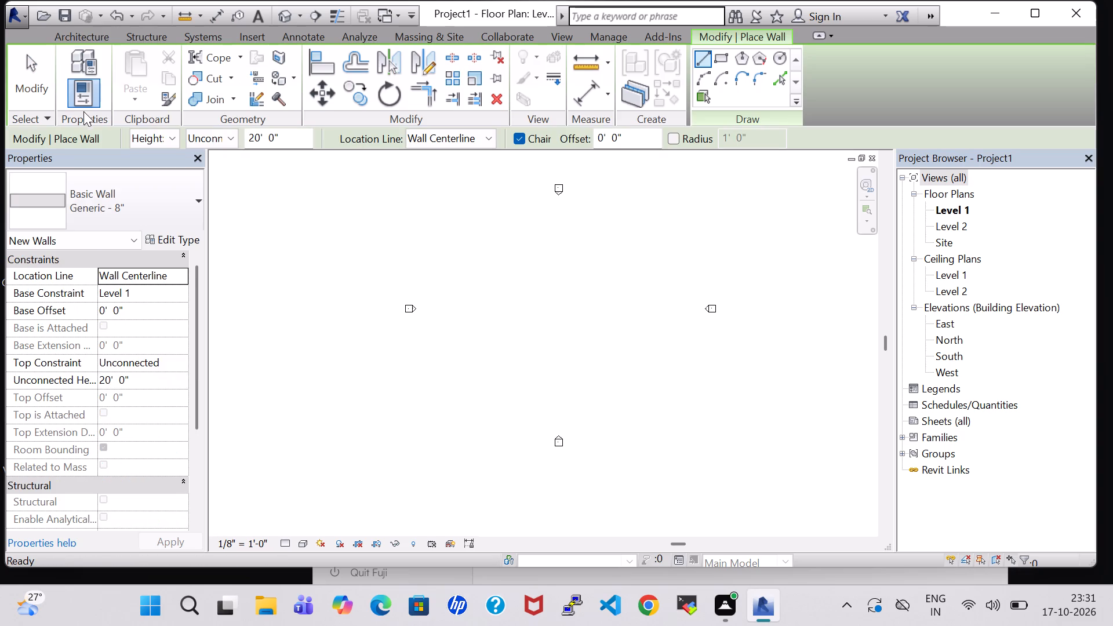
pyautogui.click(256, 139)
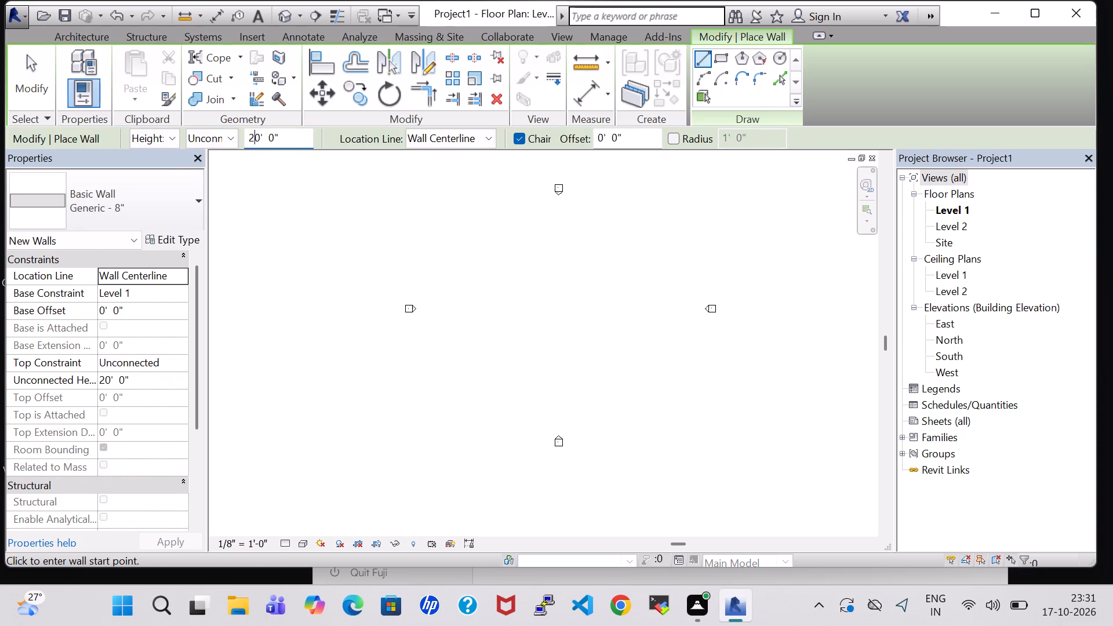
pyautogui.press('BackSpace')
pyautogui.press('1')
pyautogui.moveTo(437, 282); pyautogui.dragTo(474, 395, button='middle')
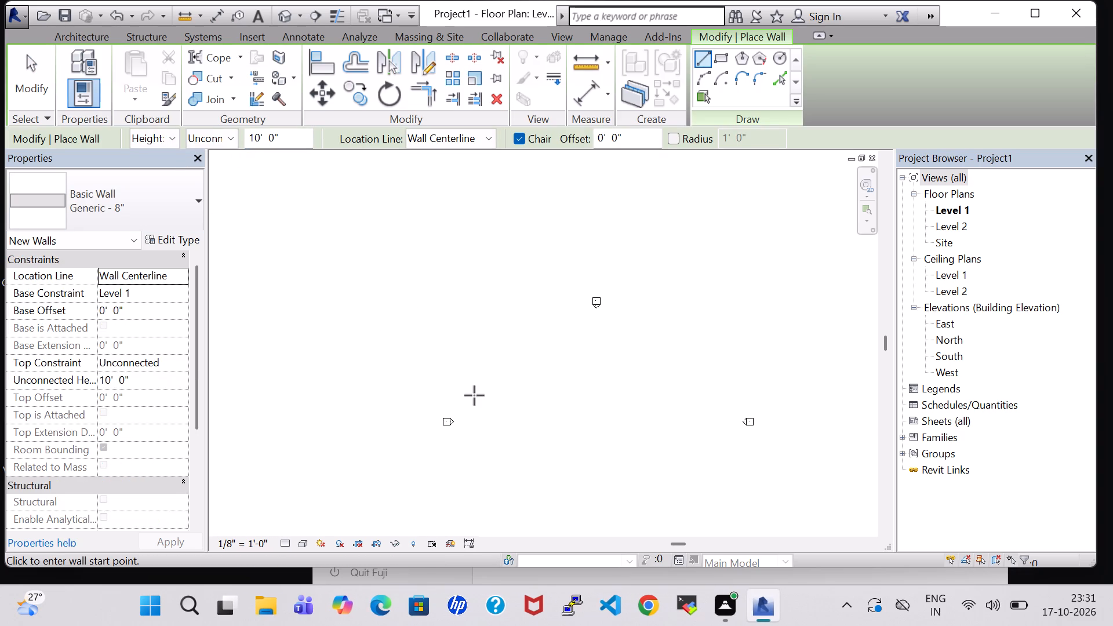
pyautogui.scroll(-1, 474, 395)
pyautogui.moveTo(558, 402); pyautogui.dragTo(456, 373, button='middle')
pyautogui.moveTo(485, 333); pyautogui.dragTo(494, 332, button='middle')
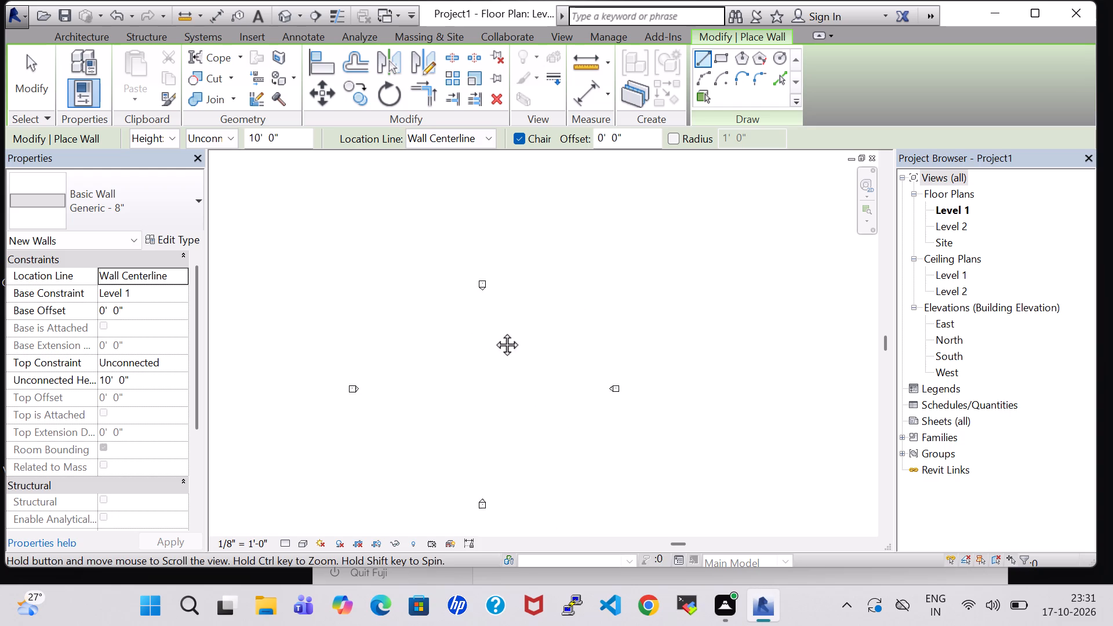
pyautogui.moveTo(494, 332); pyautogui.dragTo(562, 276, button='middle')
pyautogui.scroll(2, 562, 269)
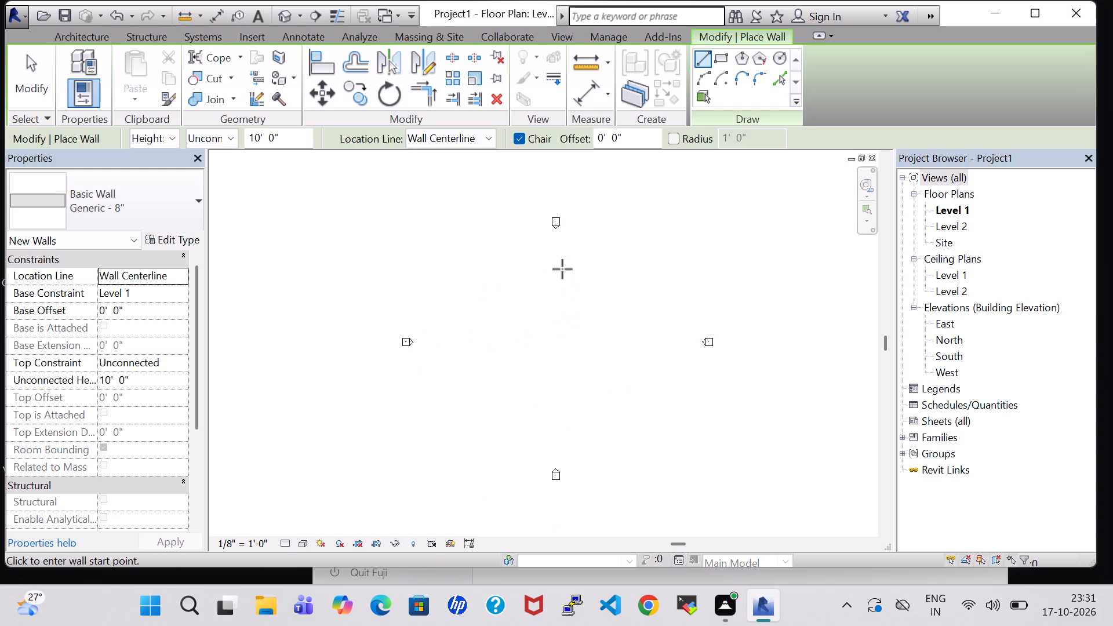
pyautogui.click(454, 256)
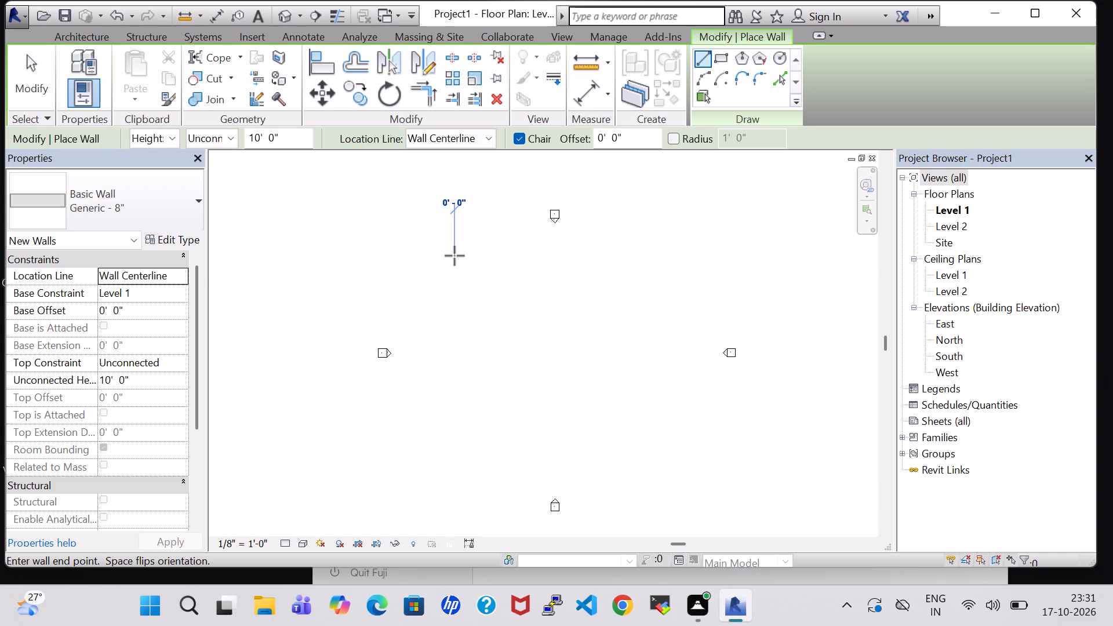
pyautogui.press('2')
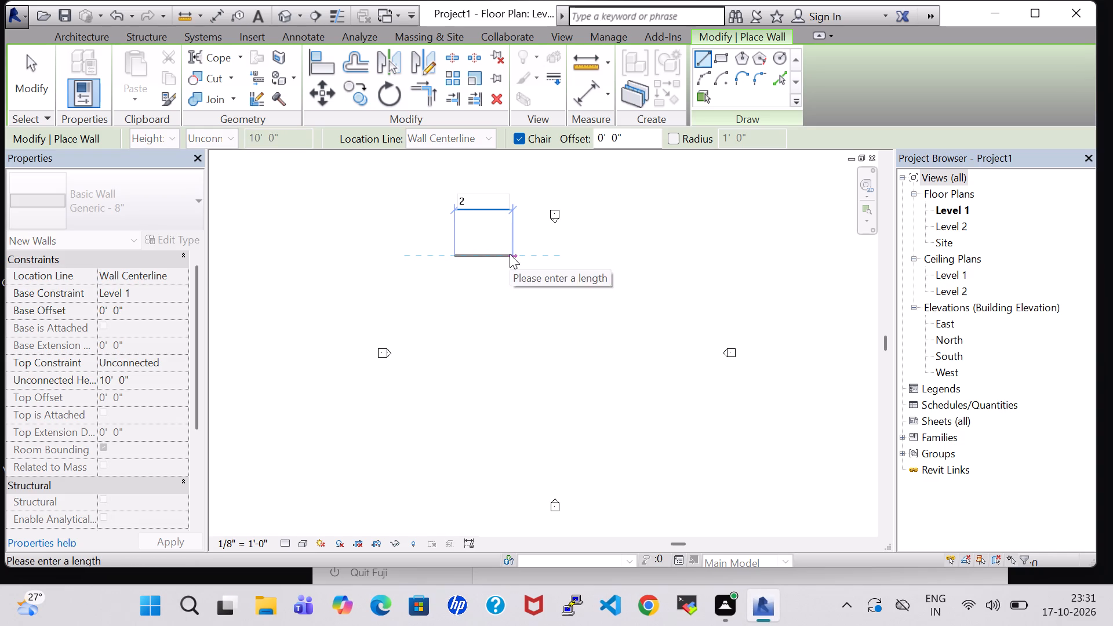
pyautogui.press('0')
pyautogui.press('Return')
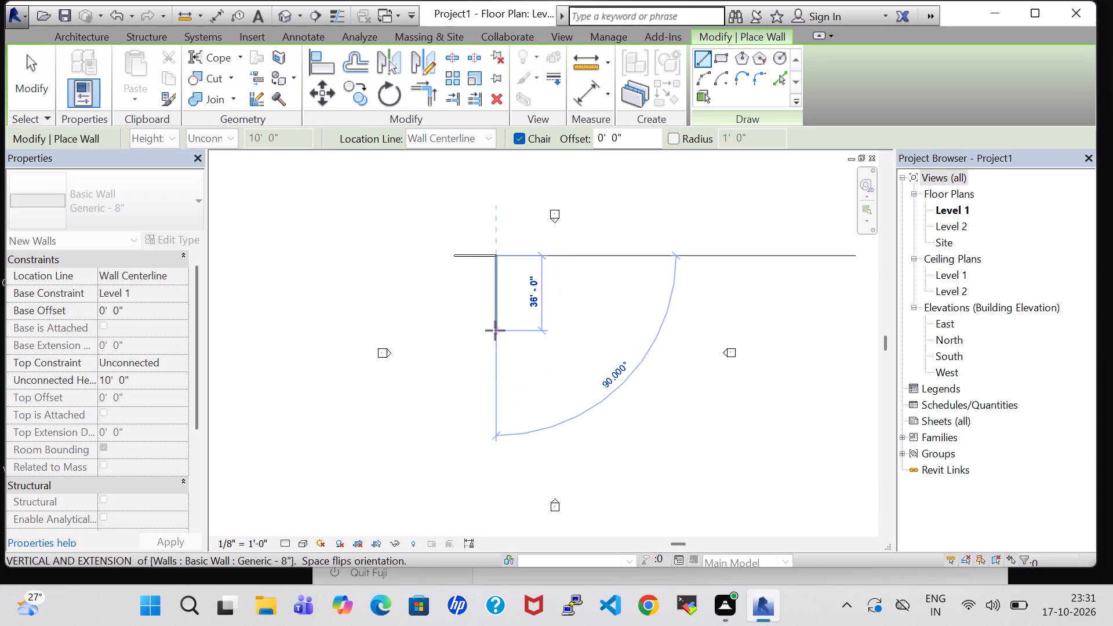
pyautogui.write('40')
pyautogui.press('Return')
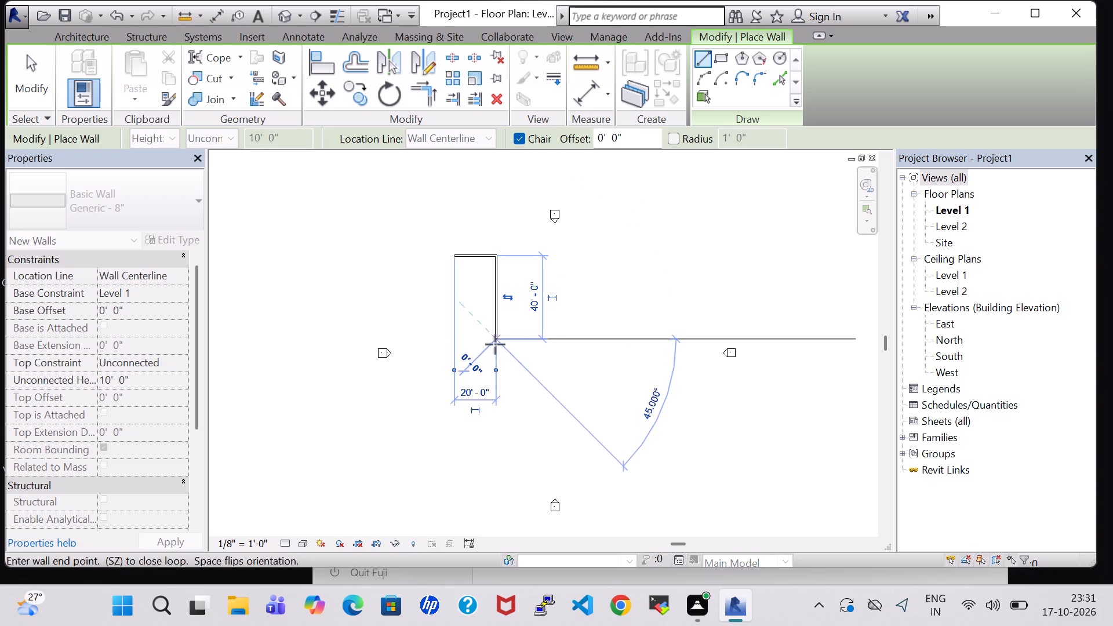
pyautogui.click(451, 340)
pyautogui.click(454, 257)
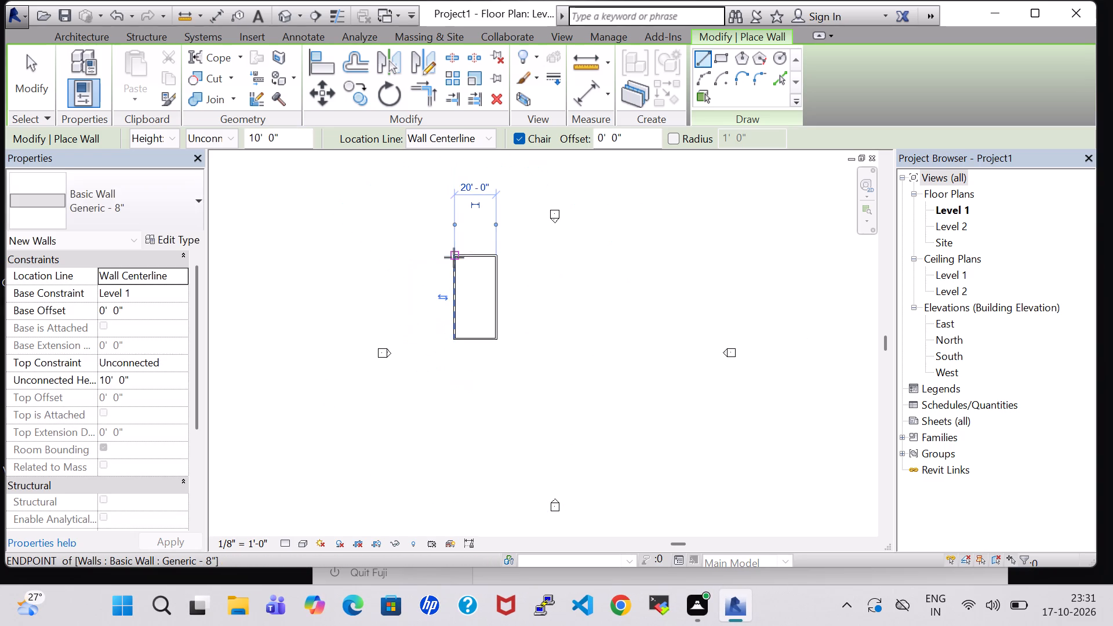
pyautogui.scroll(8, 461, 282)
pyautogui.press('Escape')
# Enclose the plan's upper-left room with walls about 10'-11" down from the top wall and about 8'-8" across to the left wall.
pyautogui.moveTo(462, 285); pyautogui.dragTo(594, 323, button='middle')
pyautogui.scroll(1, 595, 305)
pyautogui.scroll(-1, 595, 298)
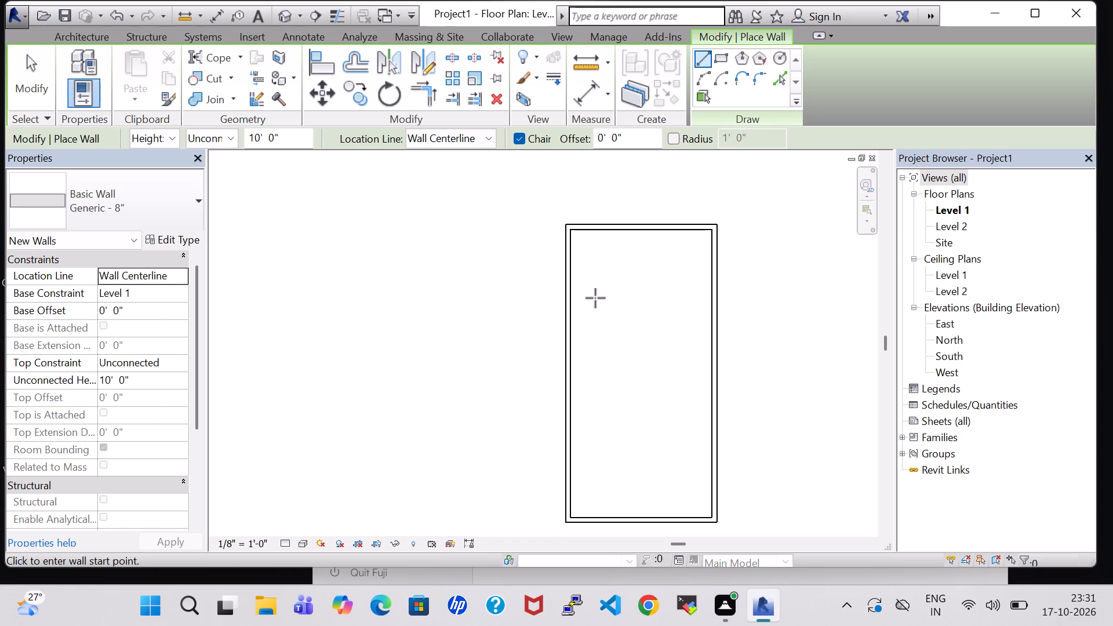
pyautogui.scroll(-1, 595, 306)
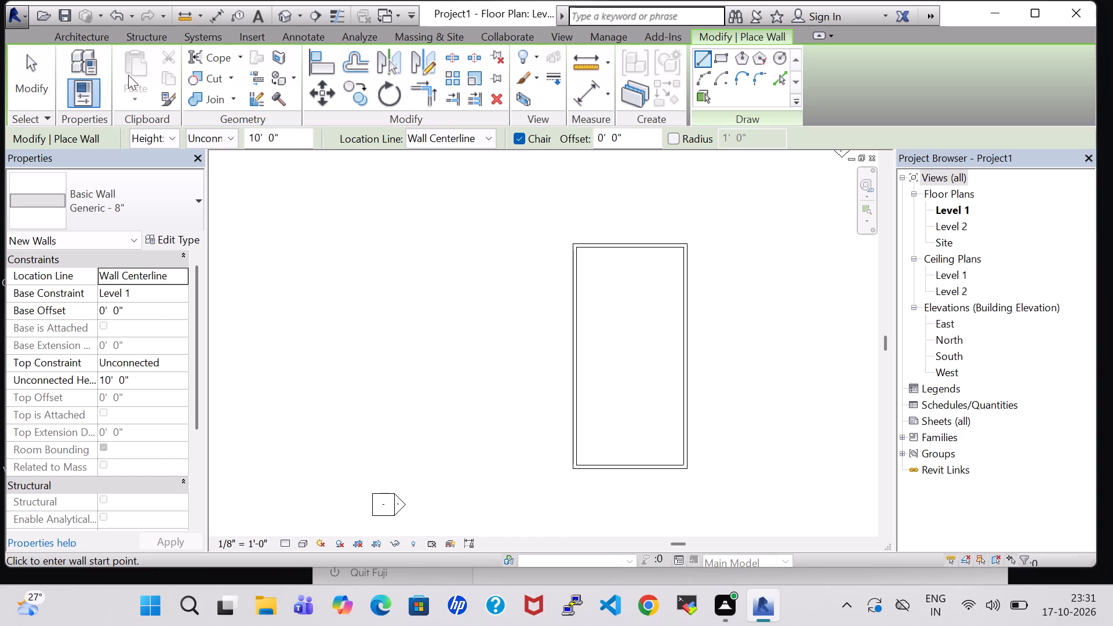
pyautogui.click(97, 38)
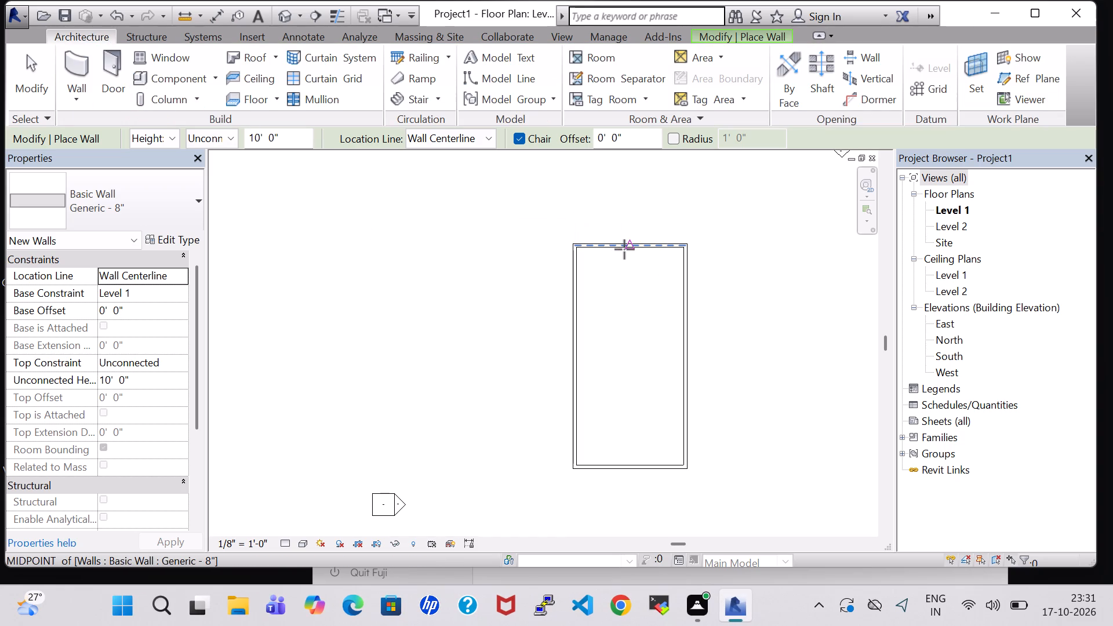
pyautogui.scroll(1, 624, 249)
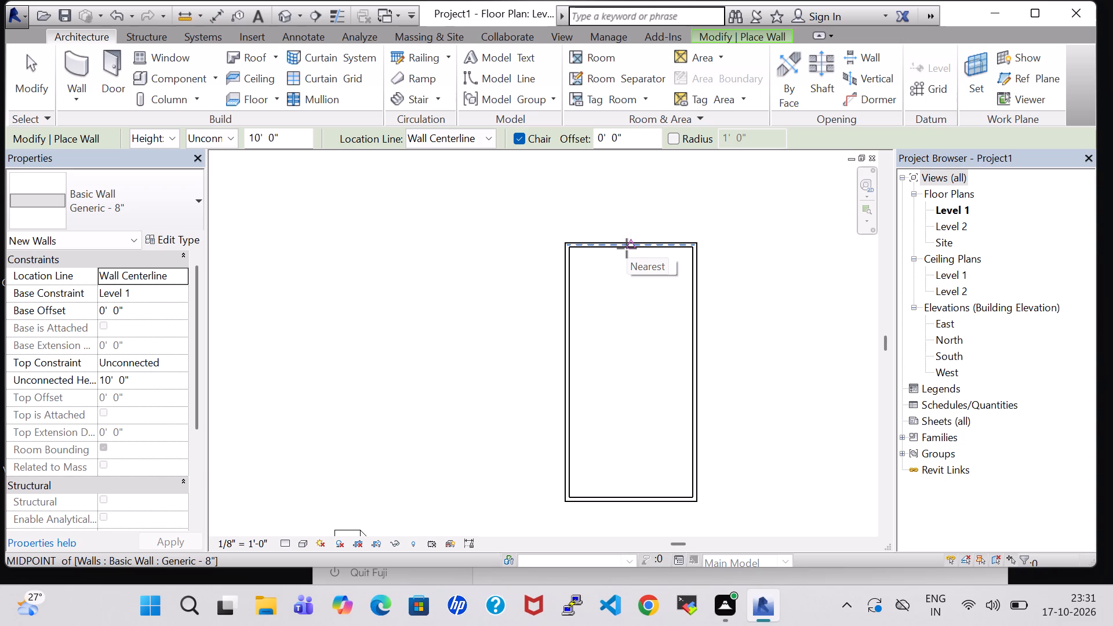
pyautogui.scroll(3, 625, 248)
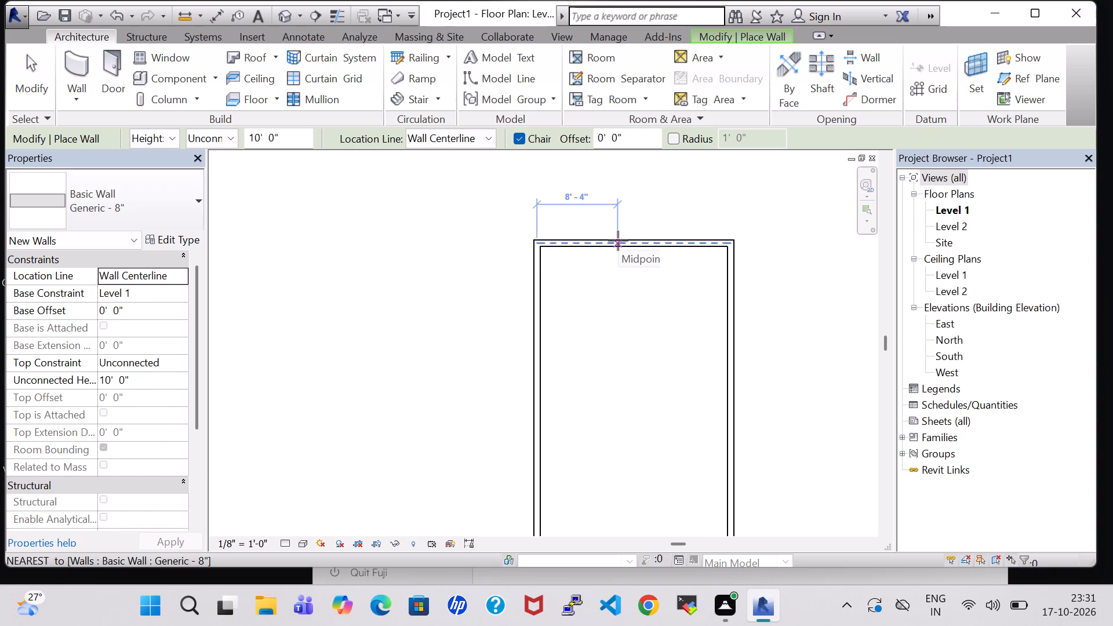
pyautogui.click(621, 241)
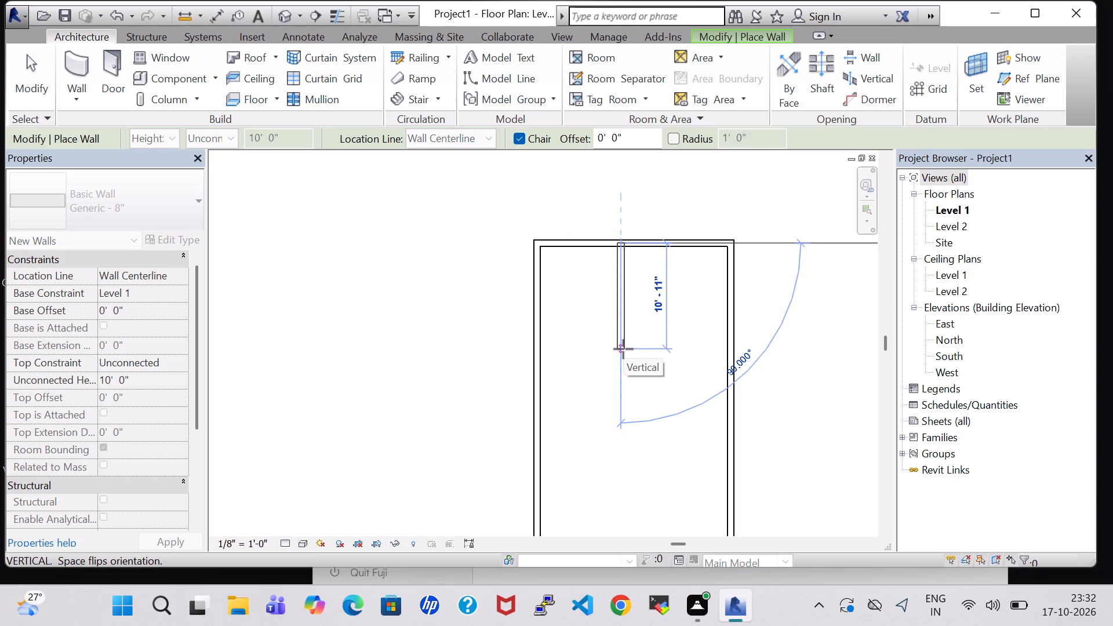
pyautogui.click(623, 349)
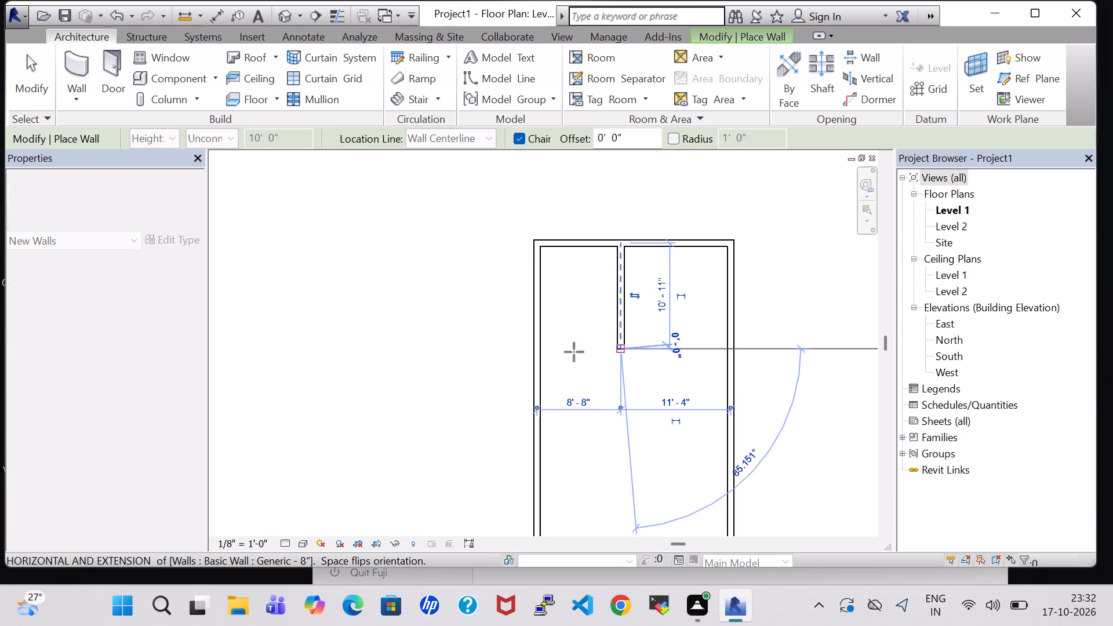
pyautogui.click(537, 354)
# Continue the vertical partition about 11'-3" straight down from the lower-right corner of the upper-left room.
pyautogui.moveTo(590, 392); pyautogui.dragTo(594, 309, button='middle')
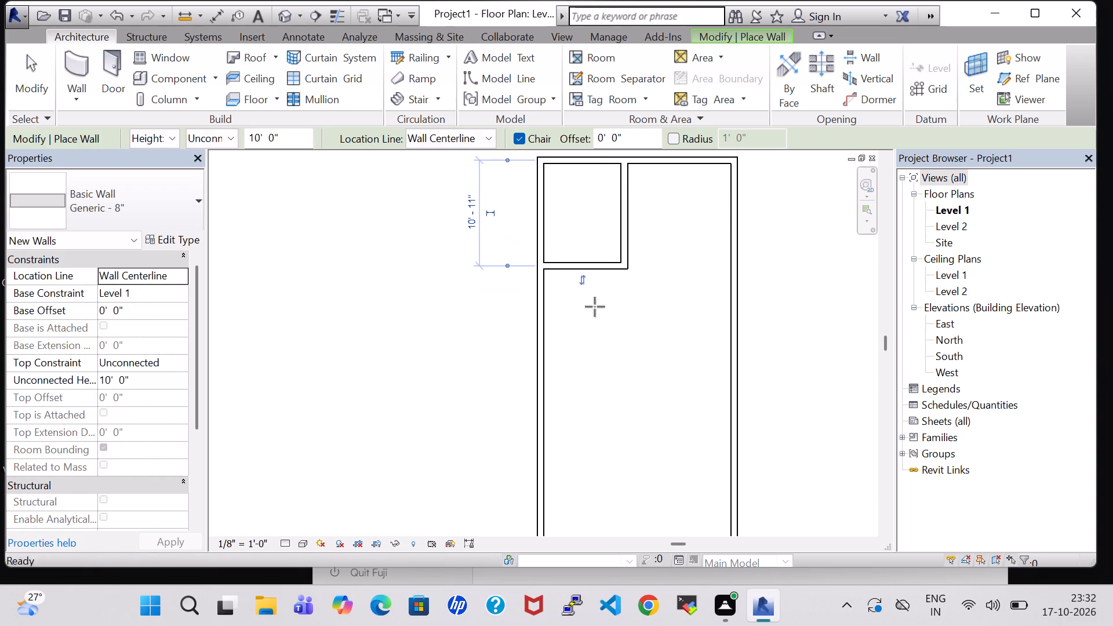
pyautogui.click(625, 267)
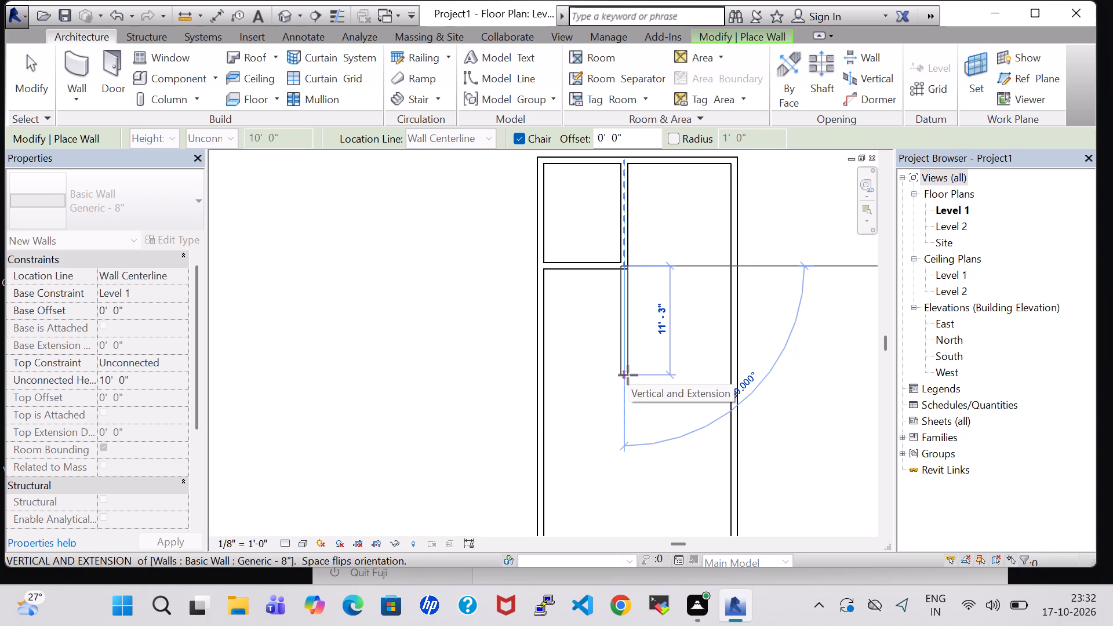
pyautogui.click(628, 375)
pyautogui.click(628, 358)
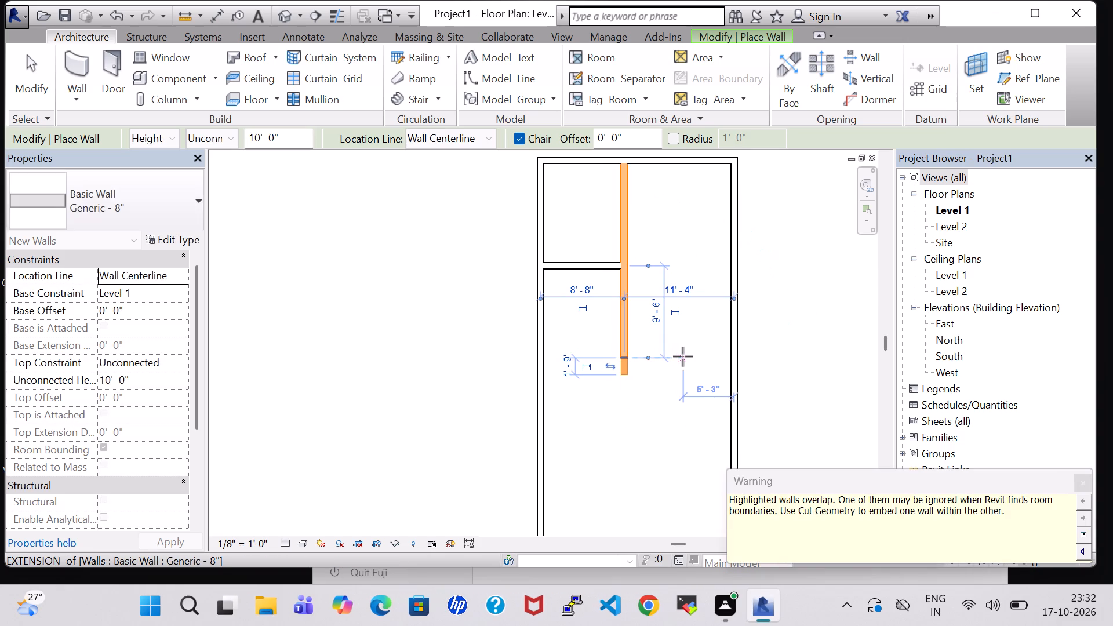
pyautogui.press('Escape')
pyautogui.press('Escape')
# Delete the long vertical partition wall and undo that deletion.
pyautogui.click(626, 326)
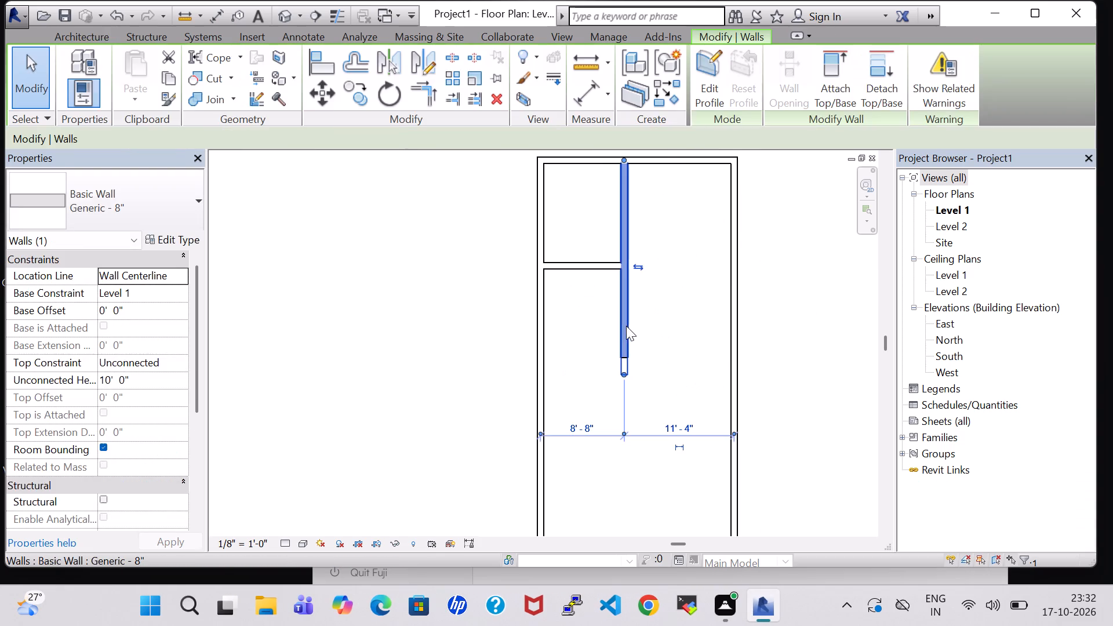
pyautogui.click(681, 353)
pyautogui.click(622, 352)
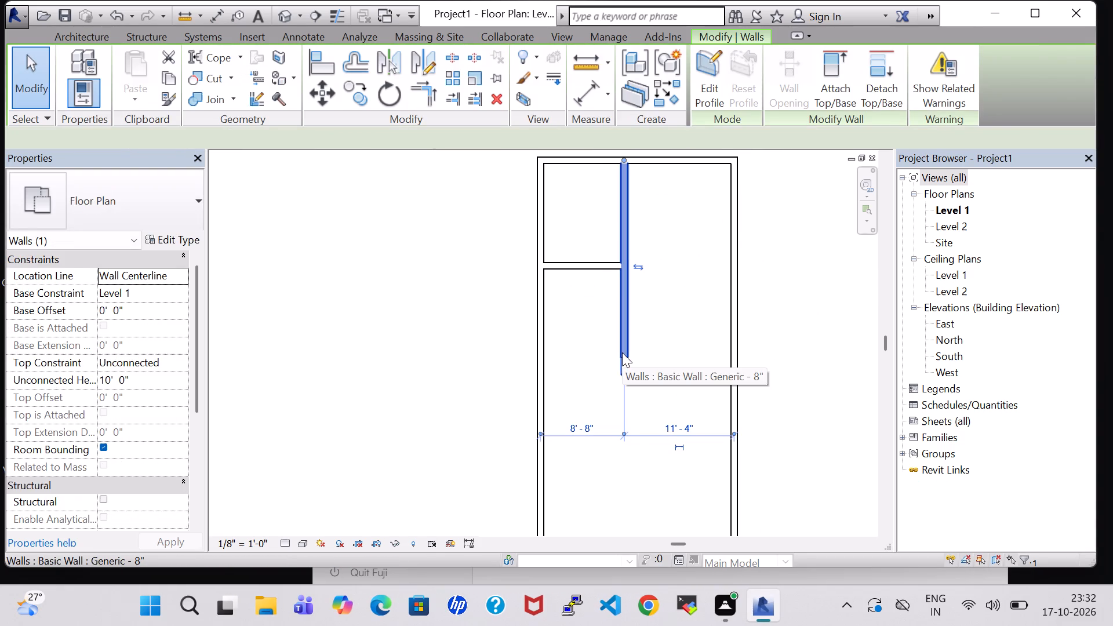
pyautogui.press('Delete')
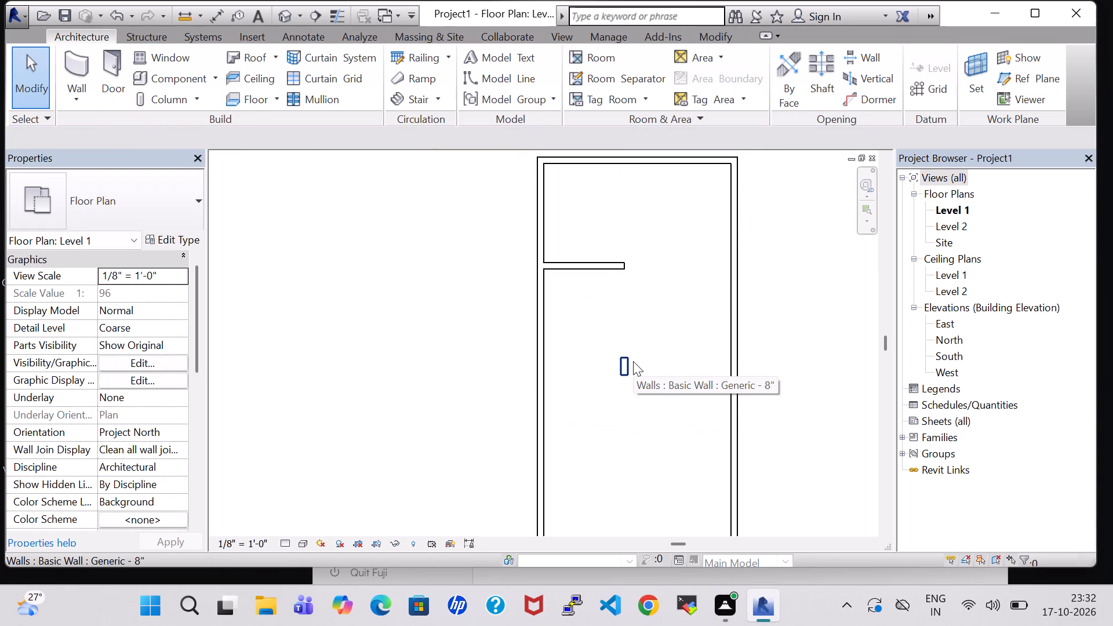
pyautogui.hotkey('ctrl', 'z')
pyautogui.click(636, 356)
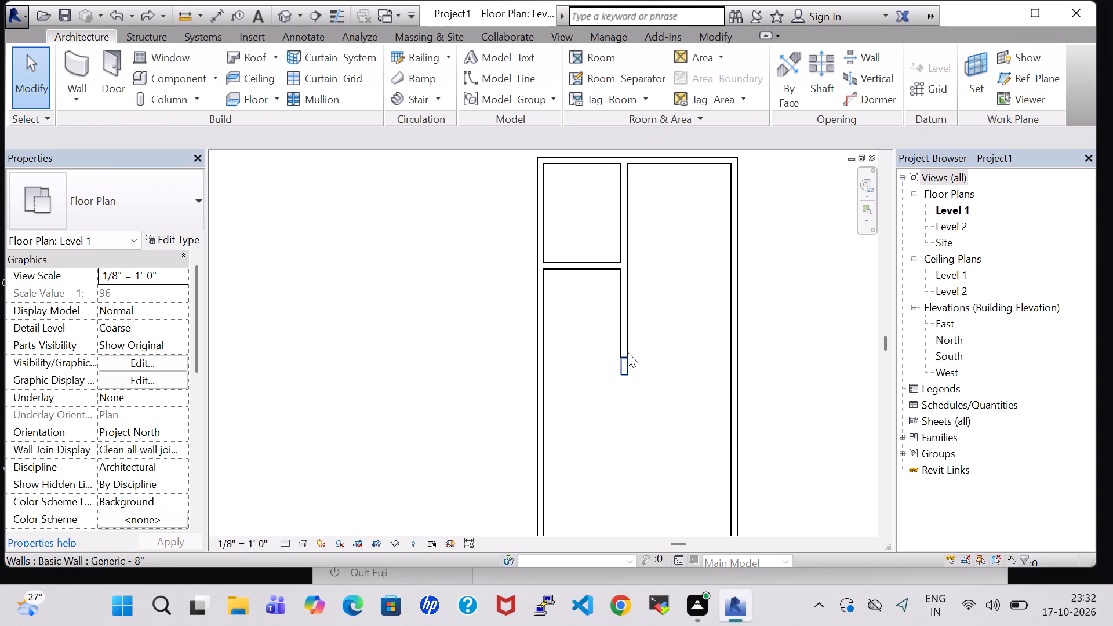
# Delete the short overlapping wall piece at the lower end of the vertical partition.
pyautogui.scroll(7, 628, 352)
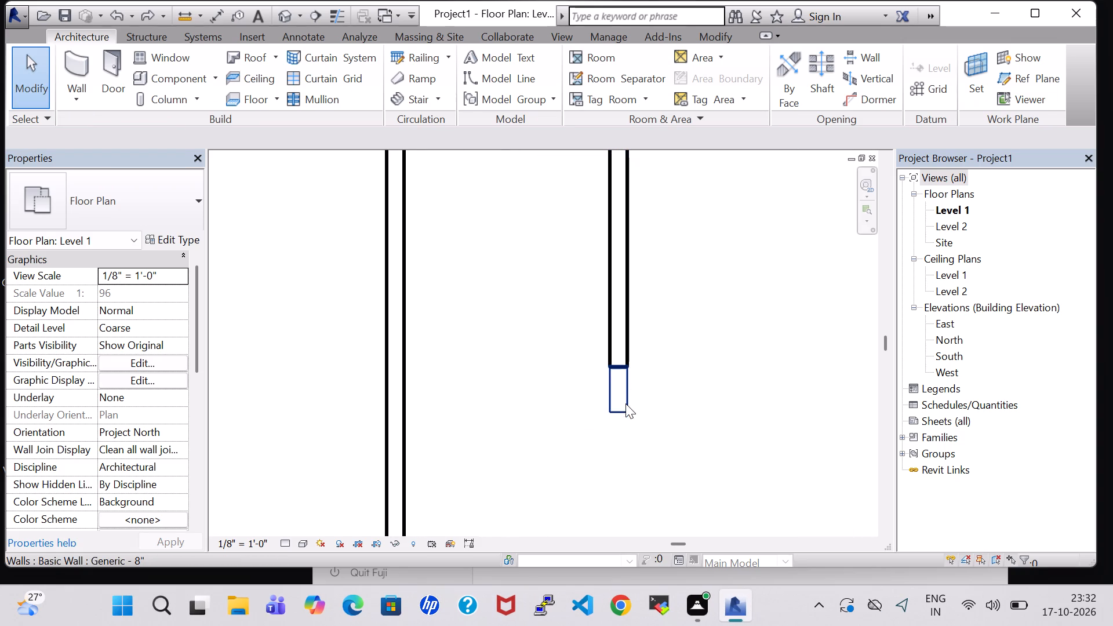
pyautogui.click(617, 414)
pyautogui.press('Delete')
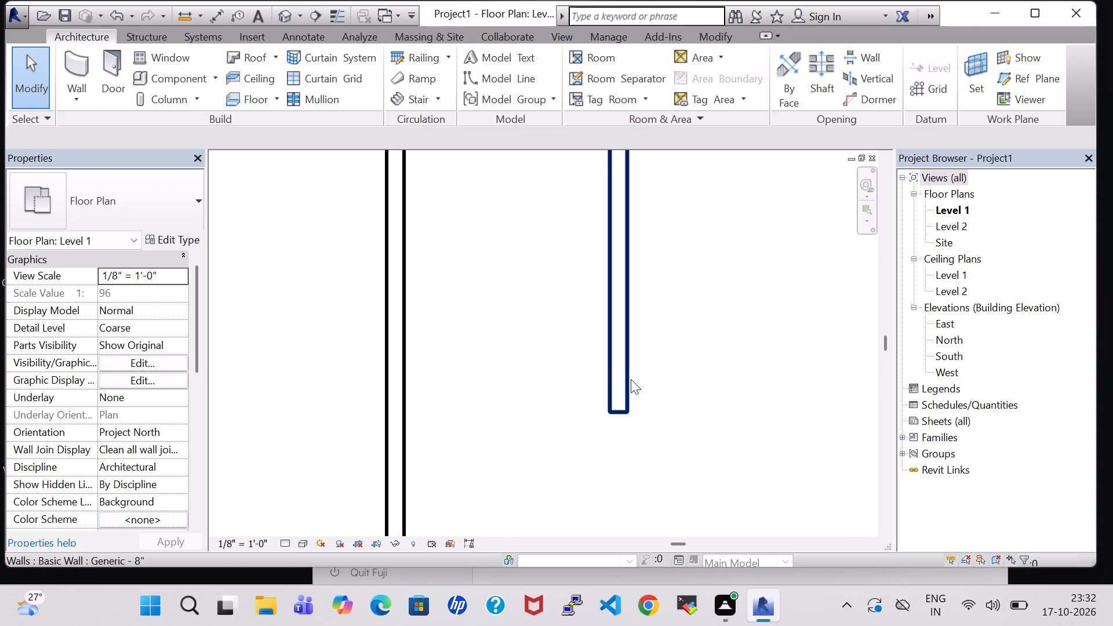
# Draw a horizontal wall about 11'-4" long from the vertical partition, about 1'-7" above its lower end, to the right outer wall.
pyautogui.scroll(-5, 641, 363)
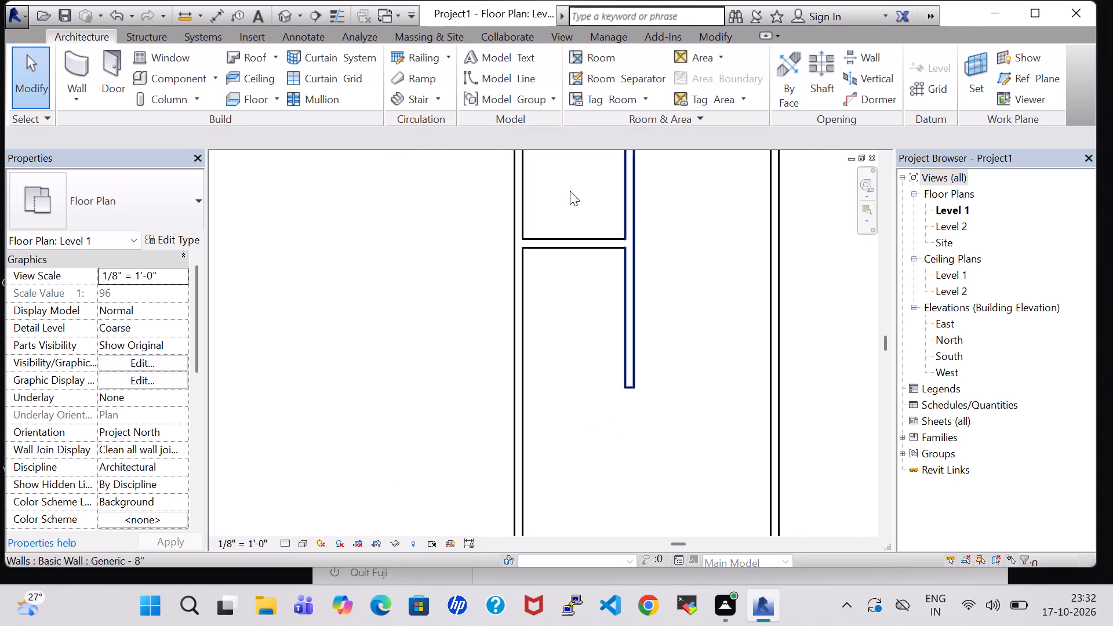
pyautogui.click(69, 59)
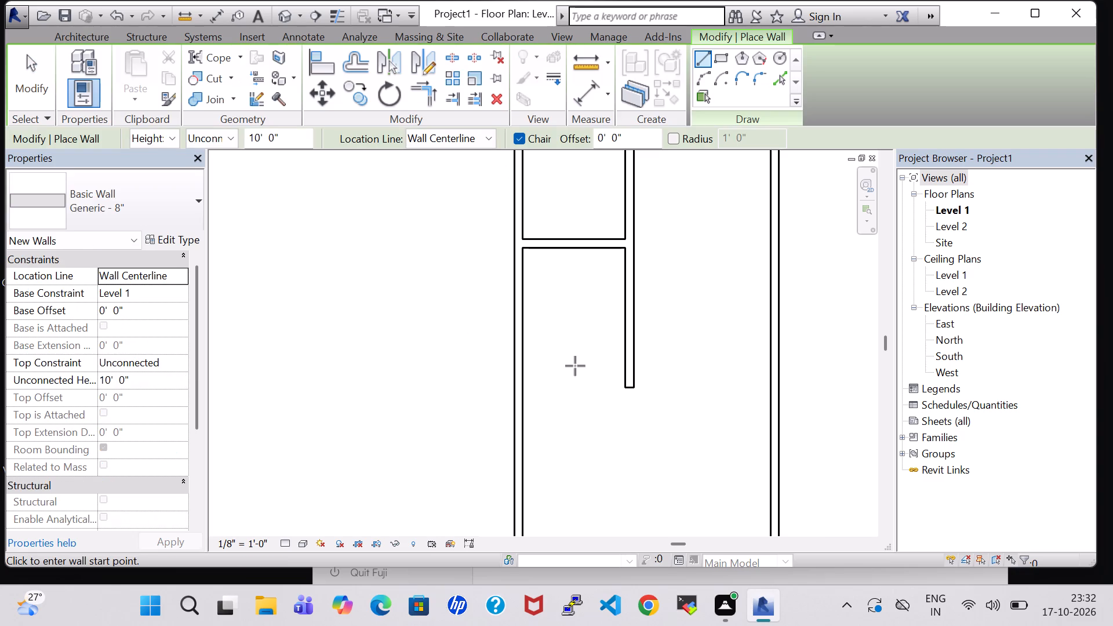
pyautogui.click(628, 367)
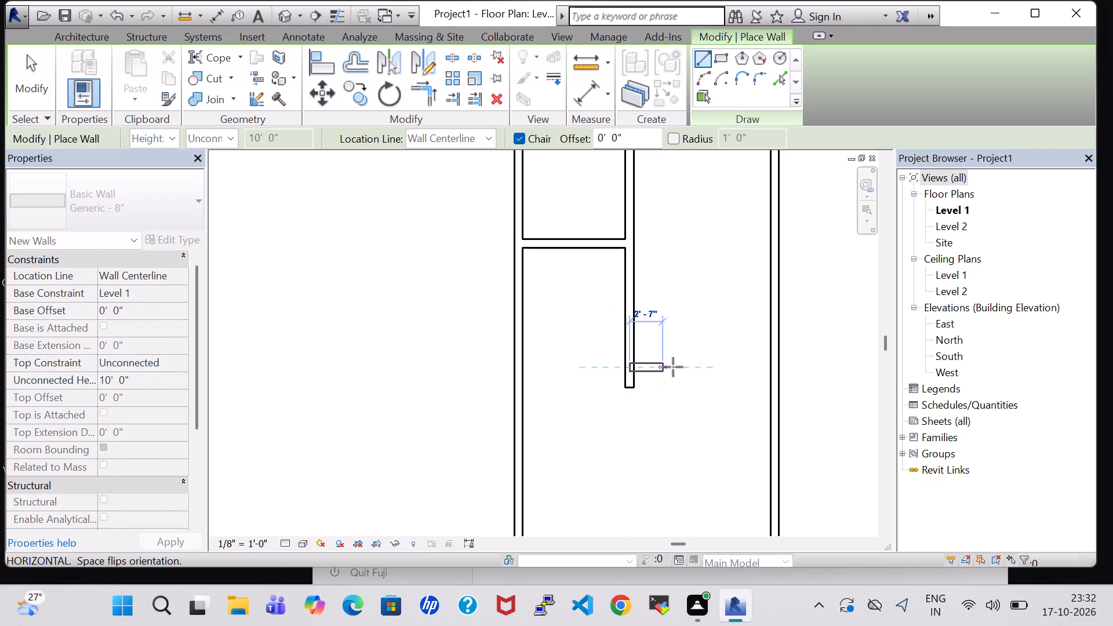
pyautogui.click(771, 365)
pyautogui.scroll(-4, 799, 331)
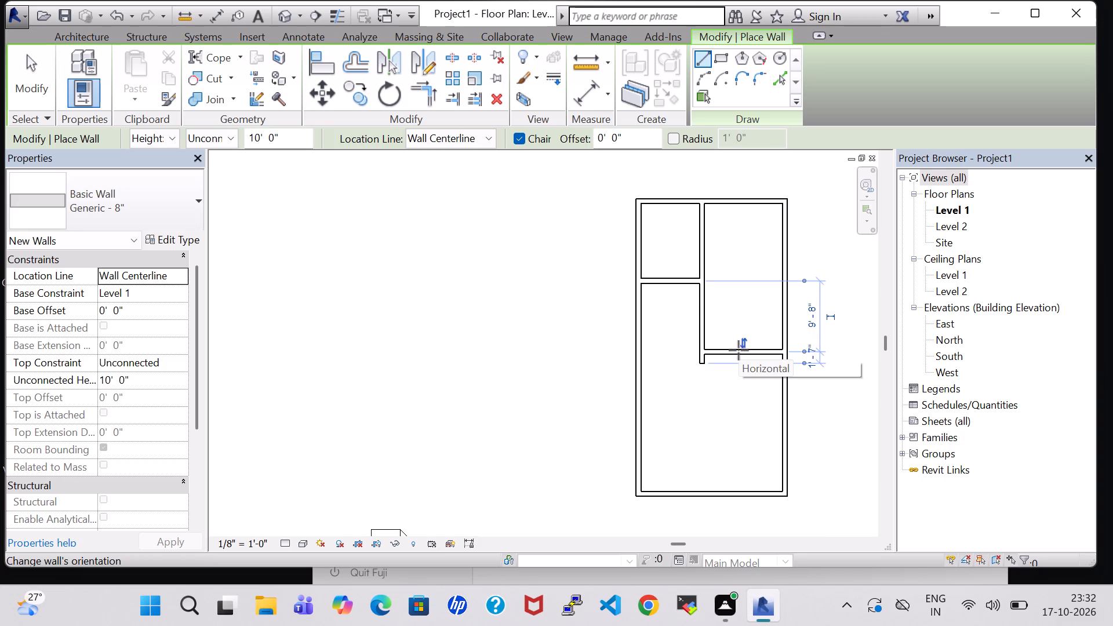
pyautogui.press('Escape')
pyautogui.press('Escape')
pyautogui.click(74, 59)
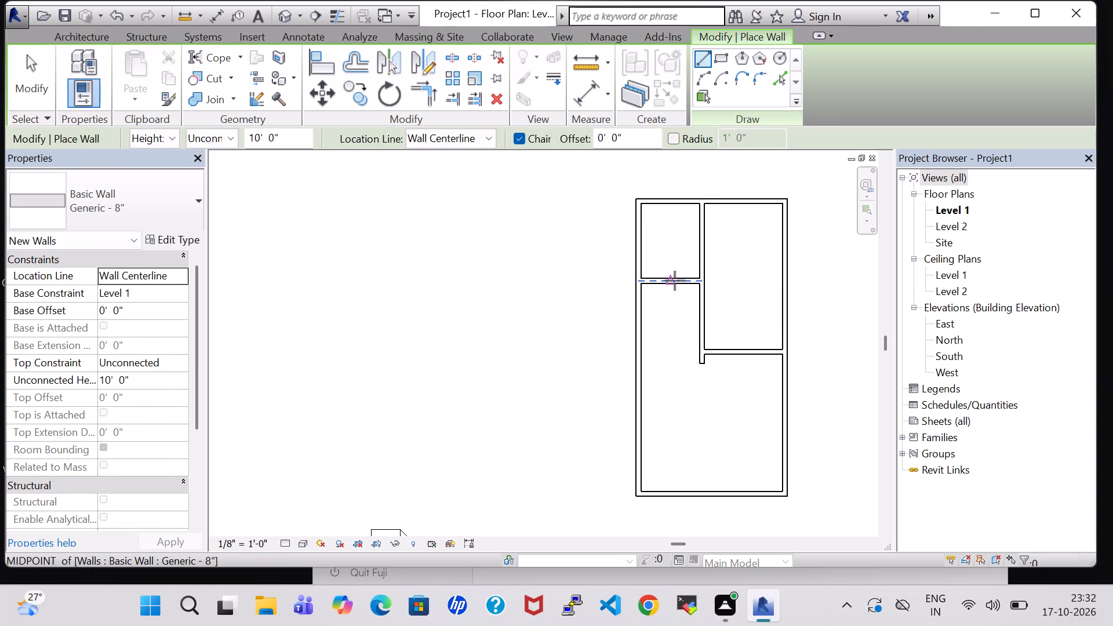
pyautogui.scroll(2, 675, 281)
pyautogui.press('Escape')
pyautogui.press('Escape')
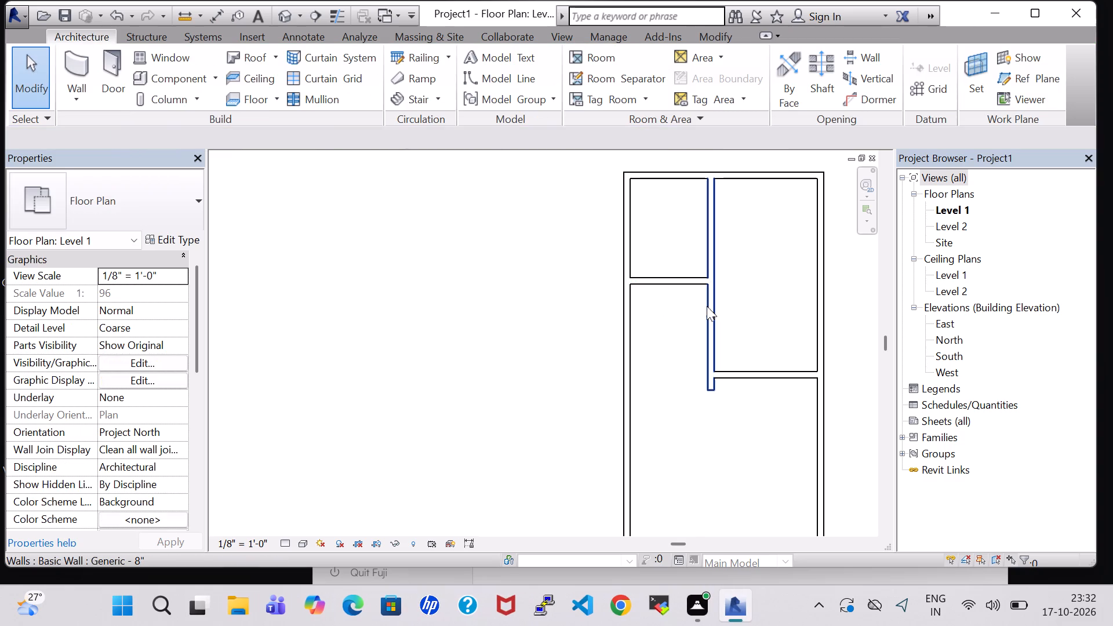
# Nudge the long vertical partition toward the right outer wall until it is about 9'-8" from the left outer wall.
pyautogui.click(711, 307)
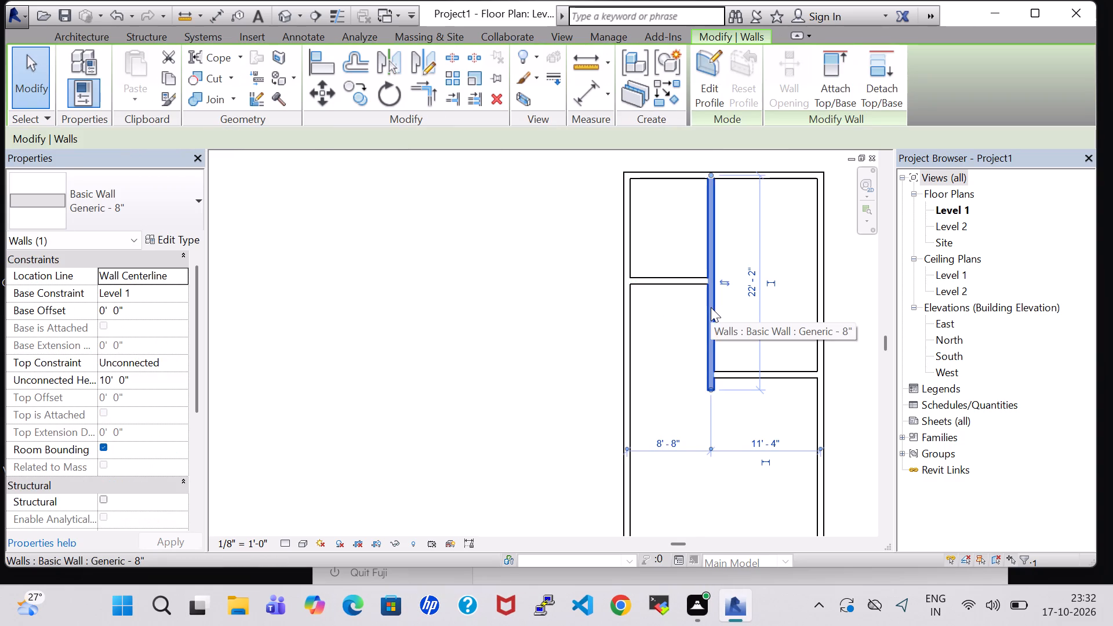
pyautogui.press('Right')
pyautogui.press('Right')
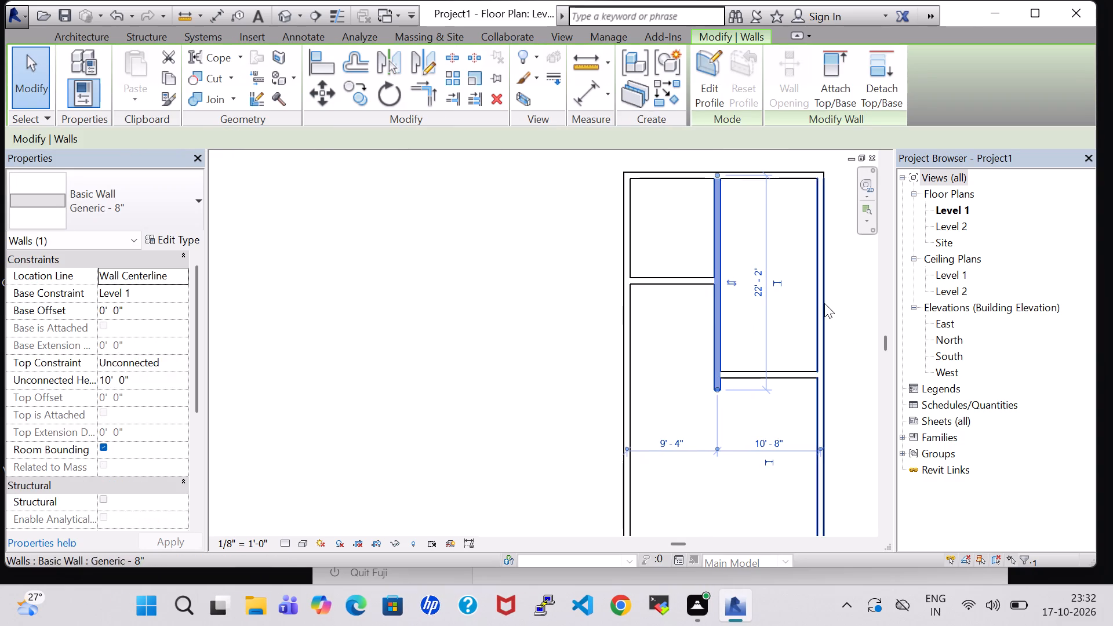
pyautogui.press('Right')
pyautogui.click(843, 303)
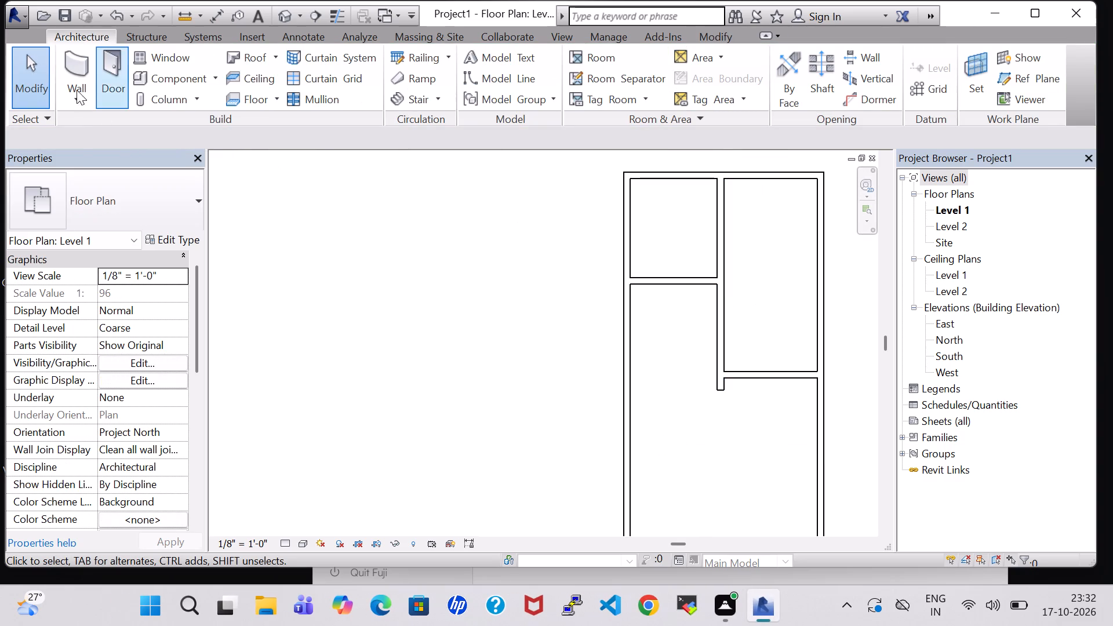
# Enclose a room below the upper-left room with walls about 11'-3" down from its lower wall and 5'-9" across to the left outer wall.
pyautogui.click(82, 70)
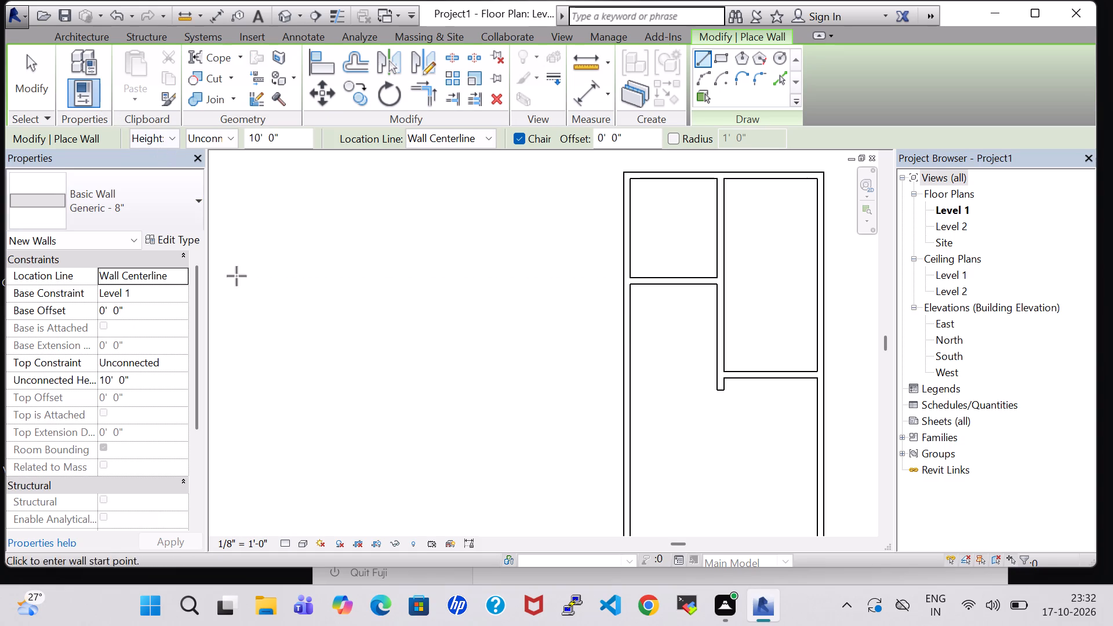
pyautogui.click(683, 287)
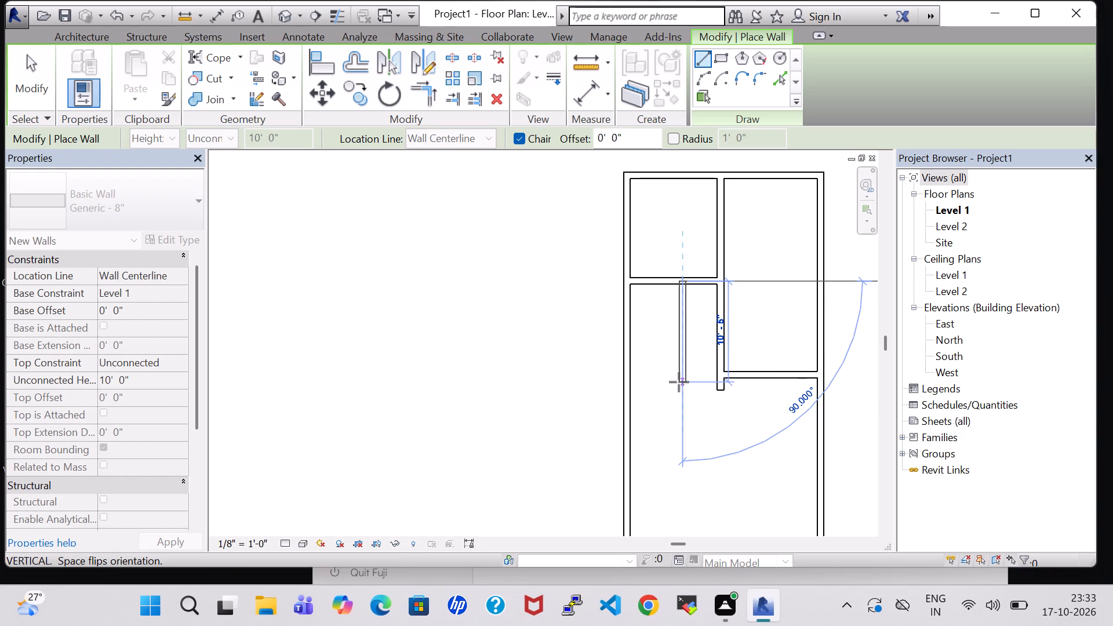
pyautogui.click(678, 388)
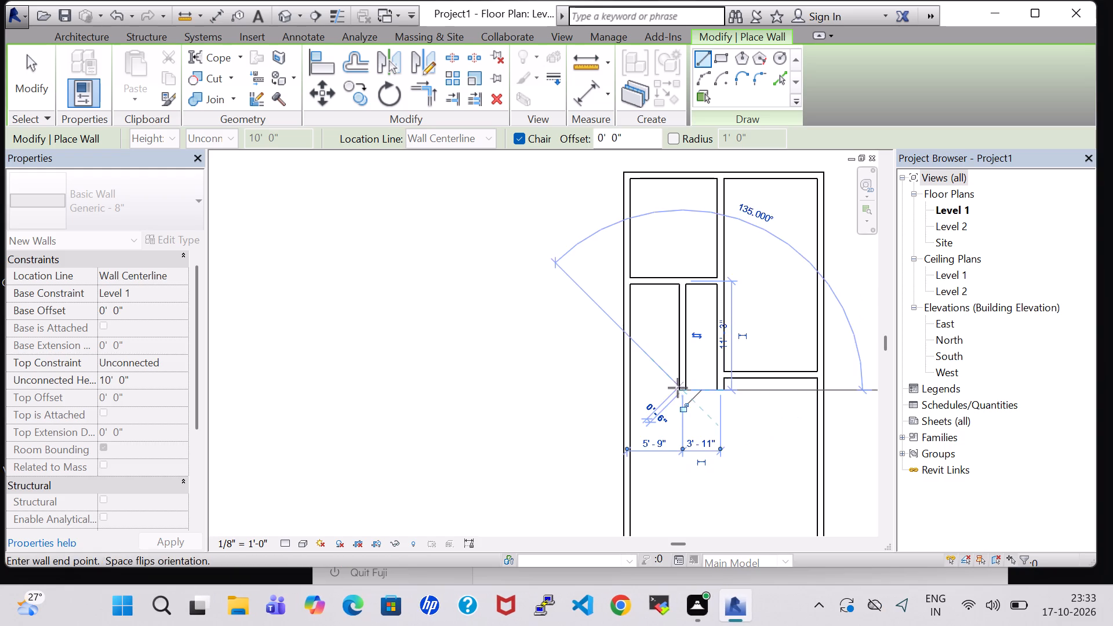
pyautogui.click(628, 385)
pyautogui.press('Escape')
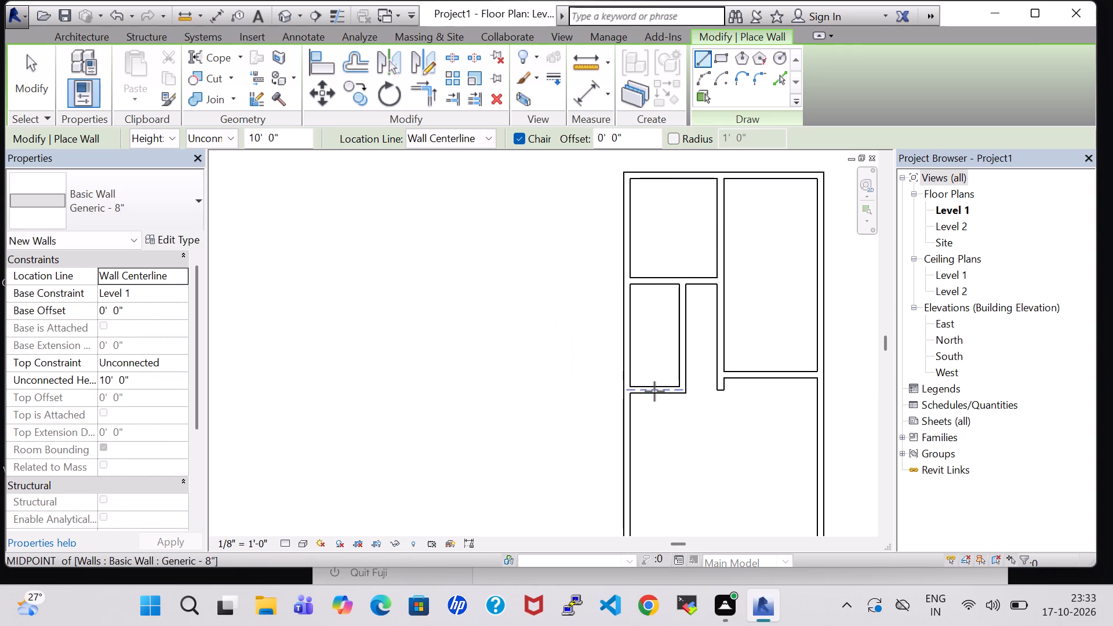
pyautogui.press('Escape')
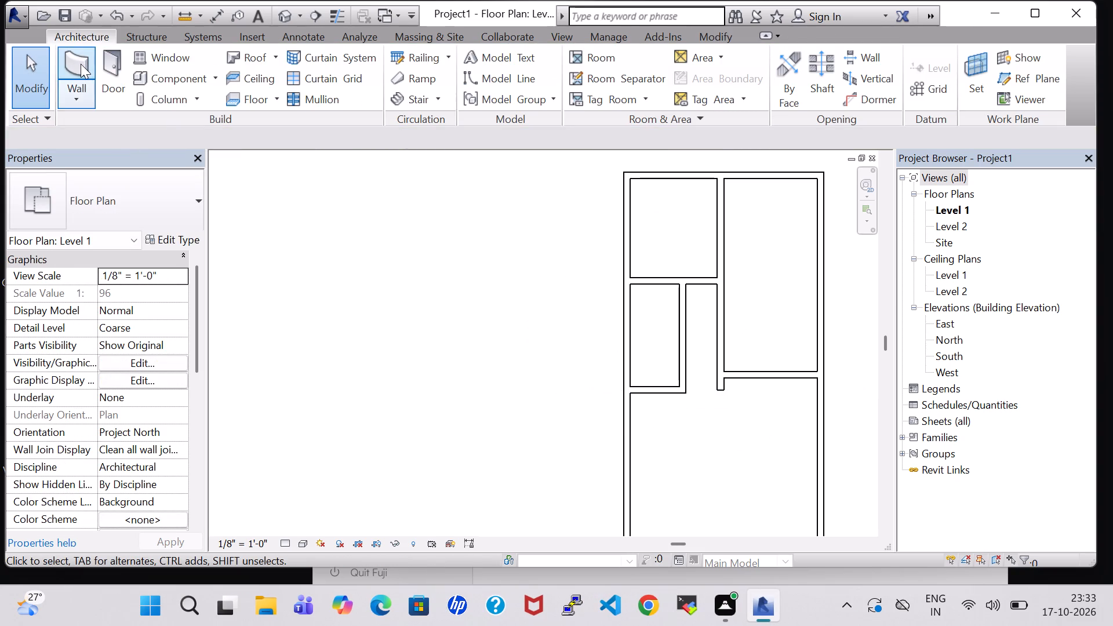
# Enclose a small room below that one with a wall about 4'-7" down and a horizontal wall to the left outer wall.
pyautogui.click(81, 64)
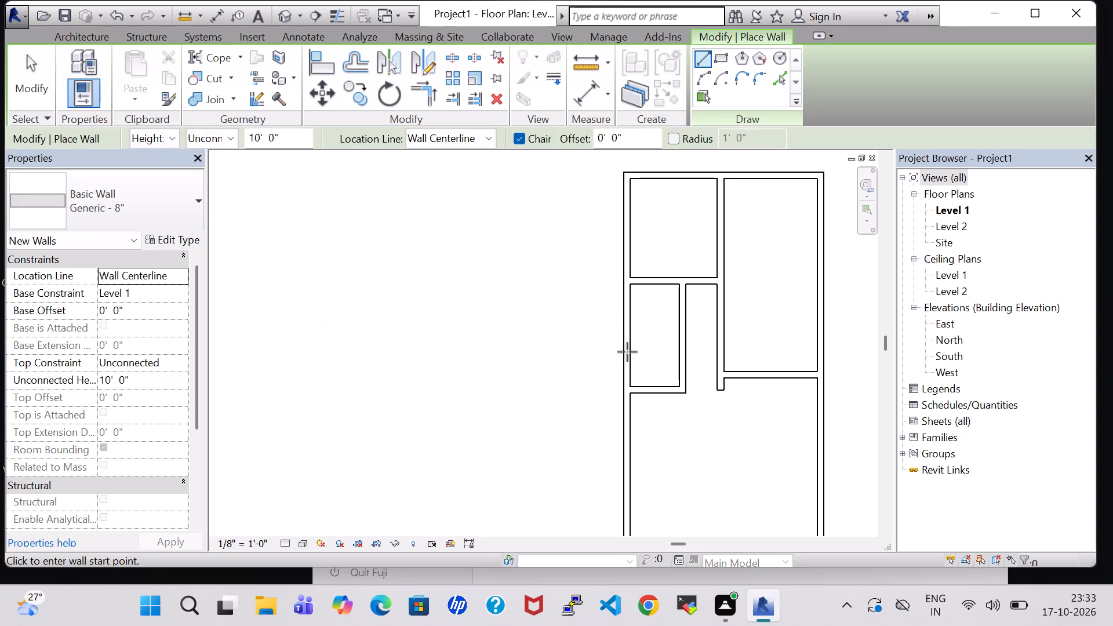
pyautogui.scroll(3, 674, 393)
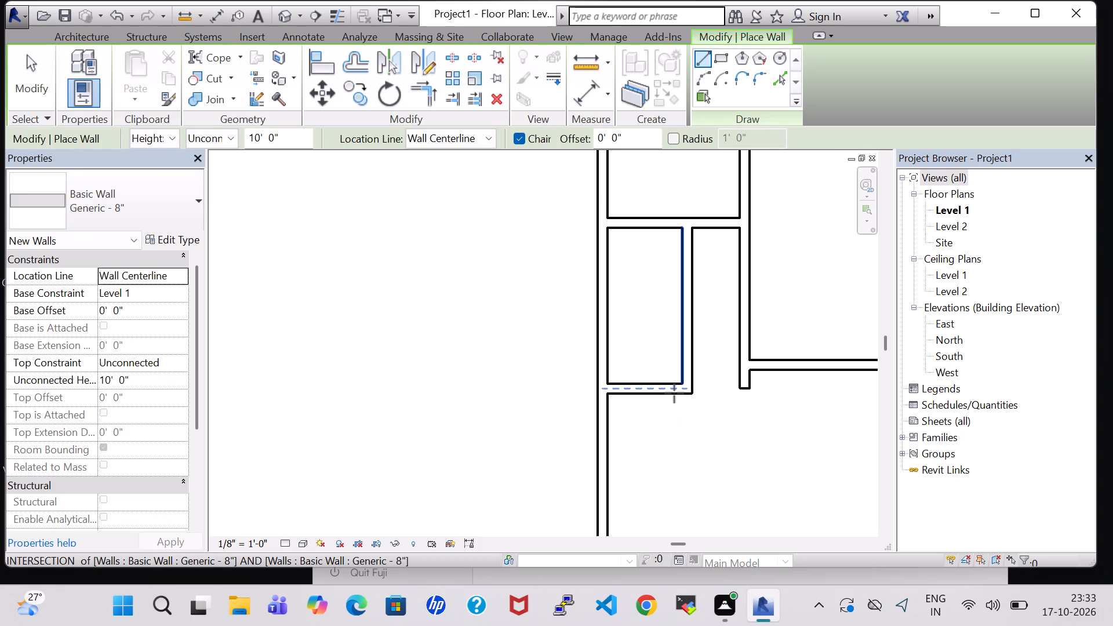
pyautogui.click(681, 393)
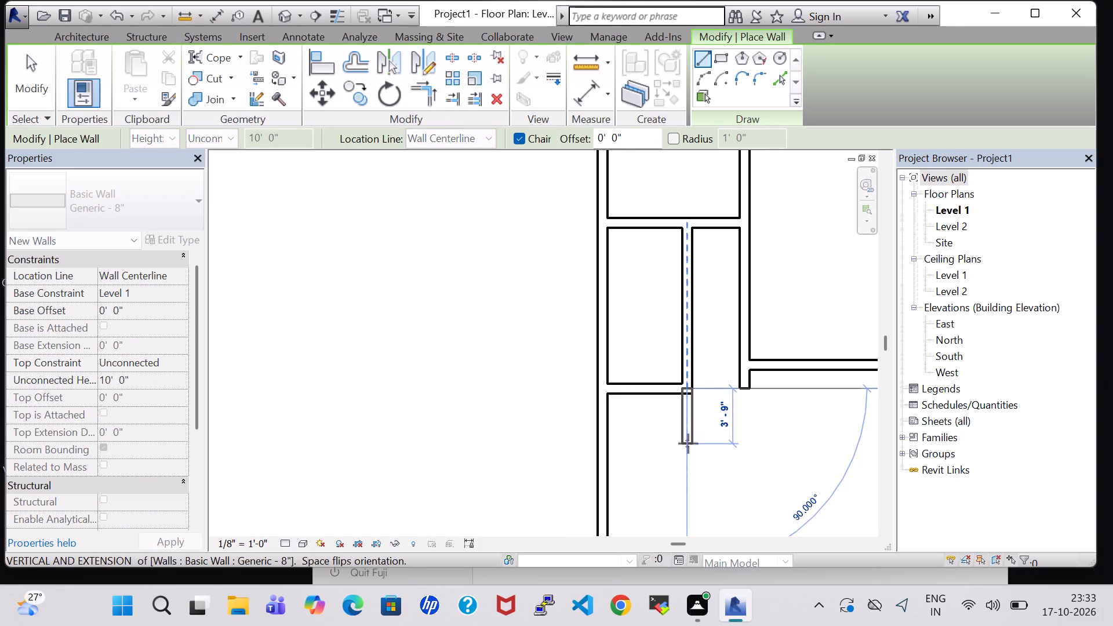
pyautogui.press('Escape')
pyautogui.click(681, 397)
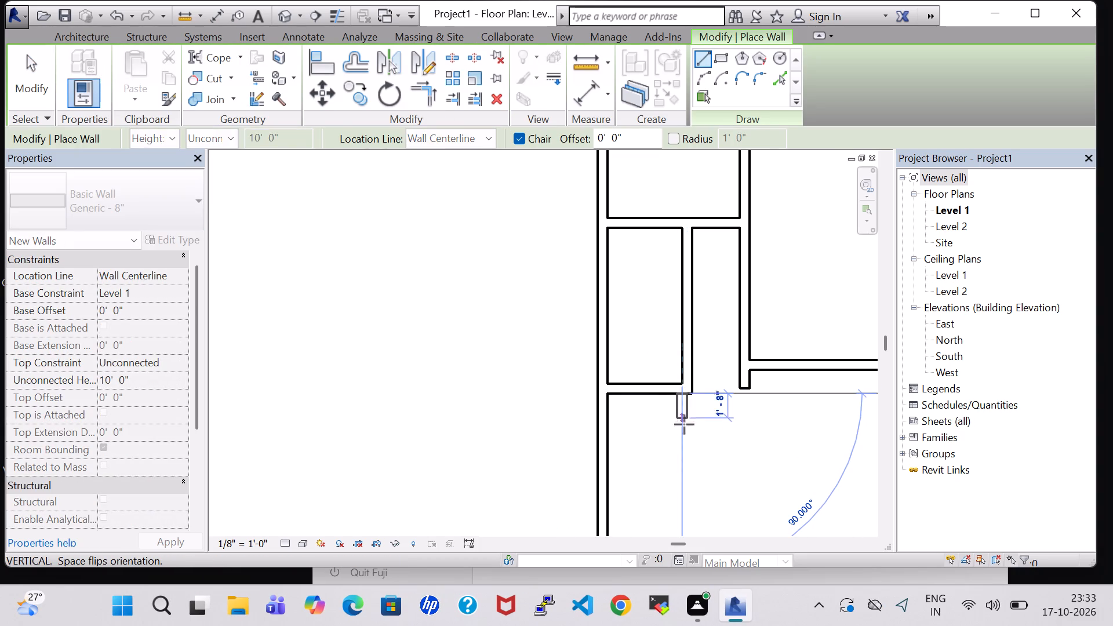
pyautogui.click(682, 461)
pyautogui.click(602, 459)
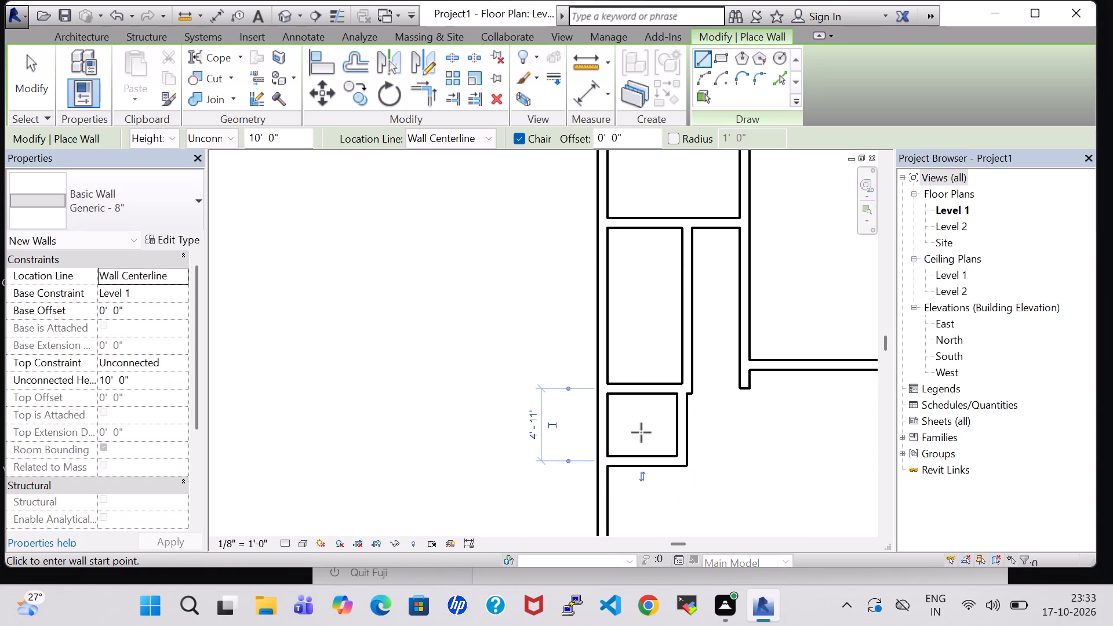
# Continue the small room's lower wall rightward, ending about 9'-8" from the left outer wall, in line with the vertical partition.
pyautogui.scroll(-2, 641, 432)
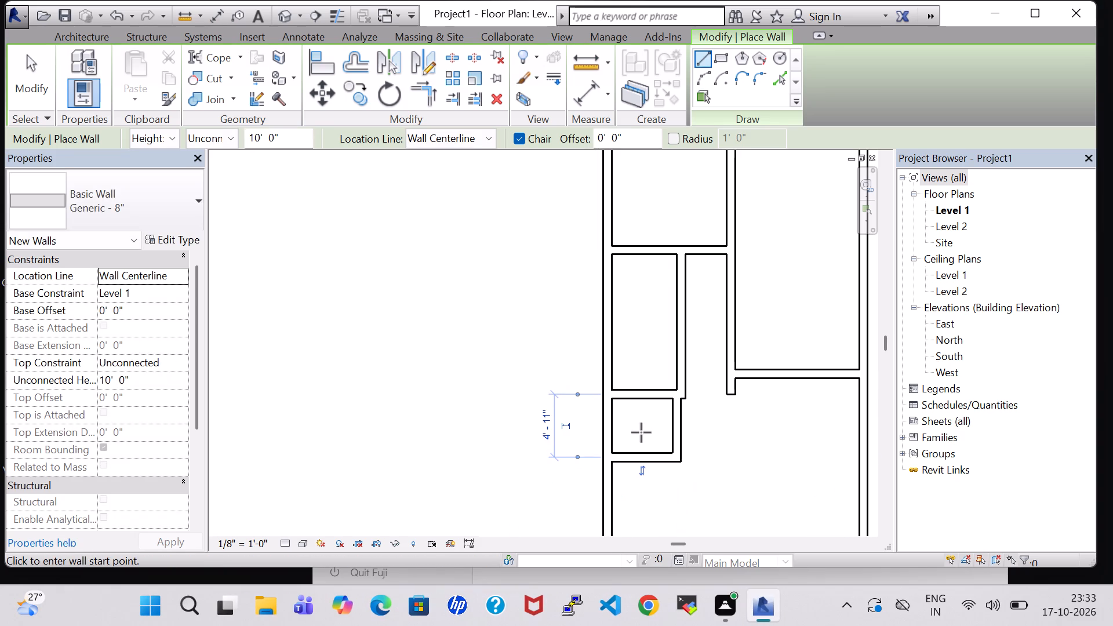
pyautogui.click(674, 453)
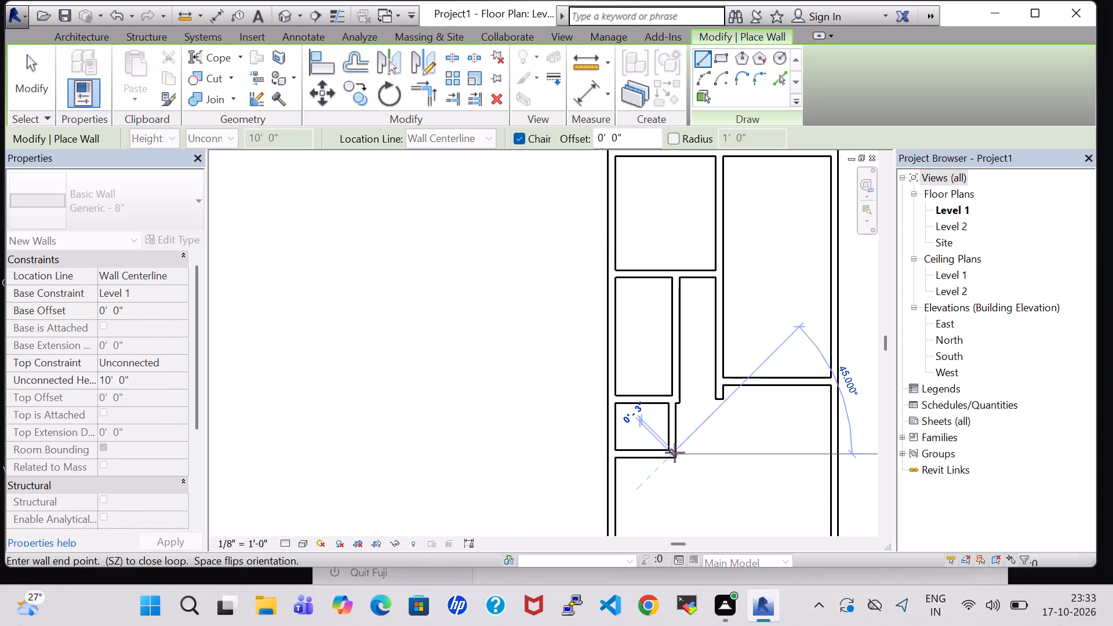
pyautogui.click(723, 453)
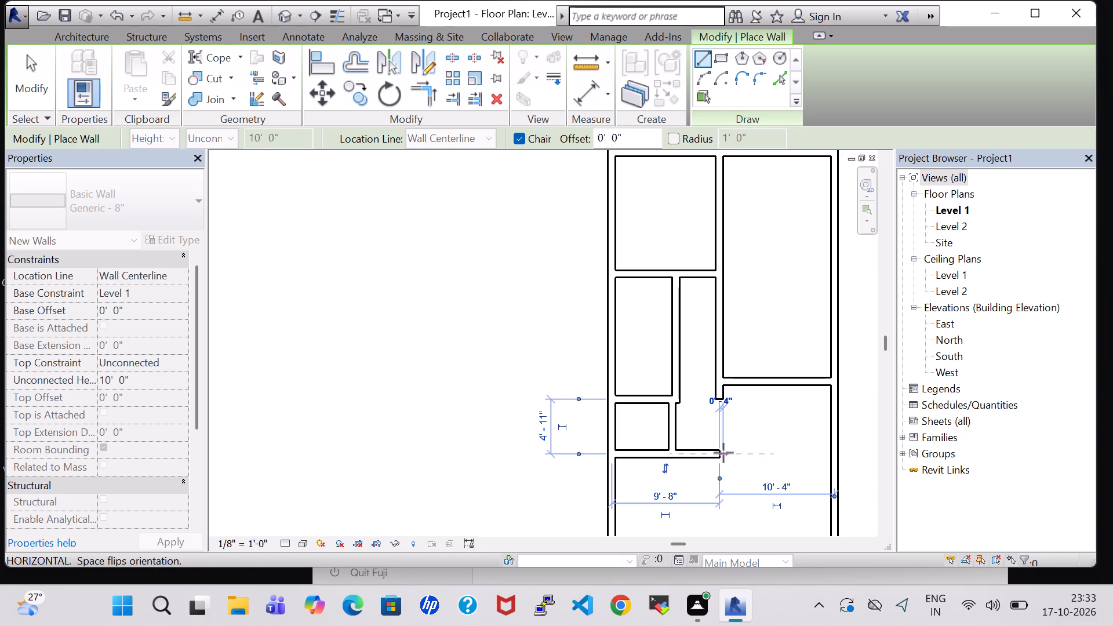
pyautogui.moveTo(723, 453); pyautogui.dragTo(723, 300, button='middle')
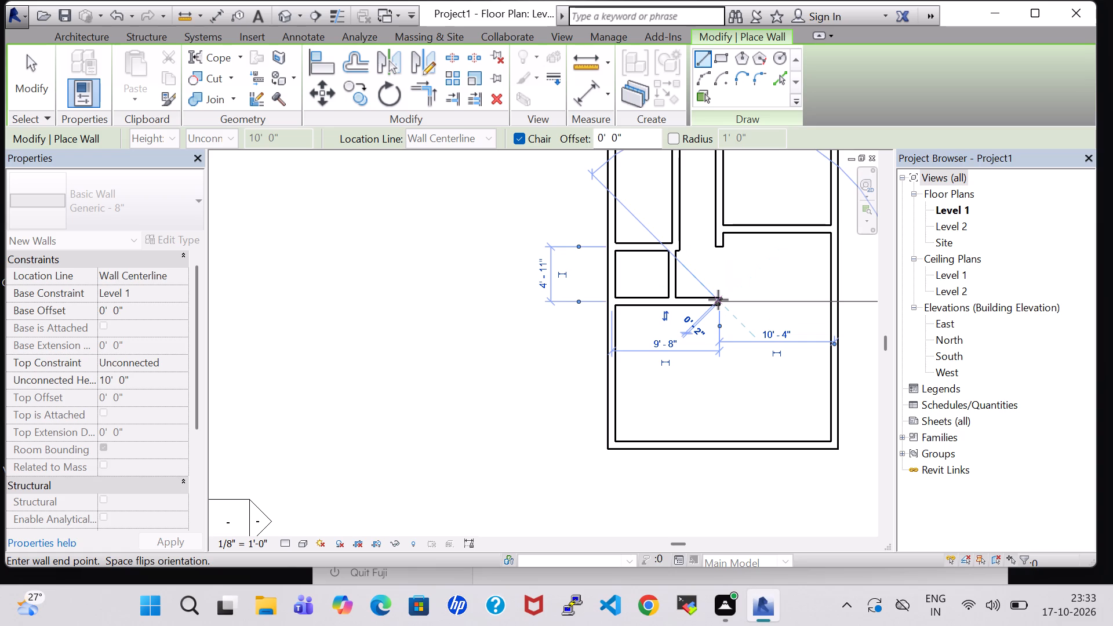
pyautogui.click(718, 300)
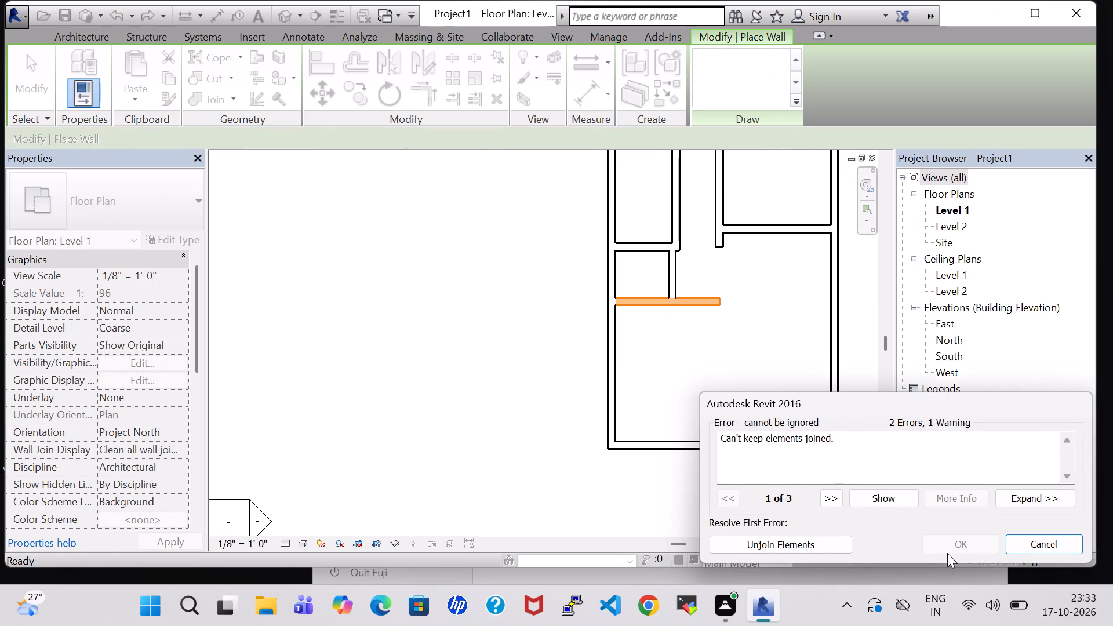
pyautogui.click(1032, 550)
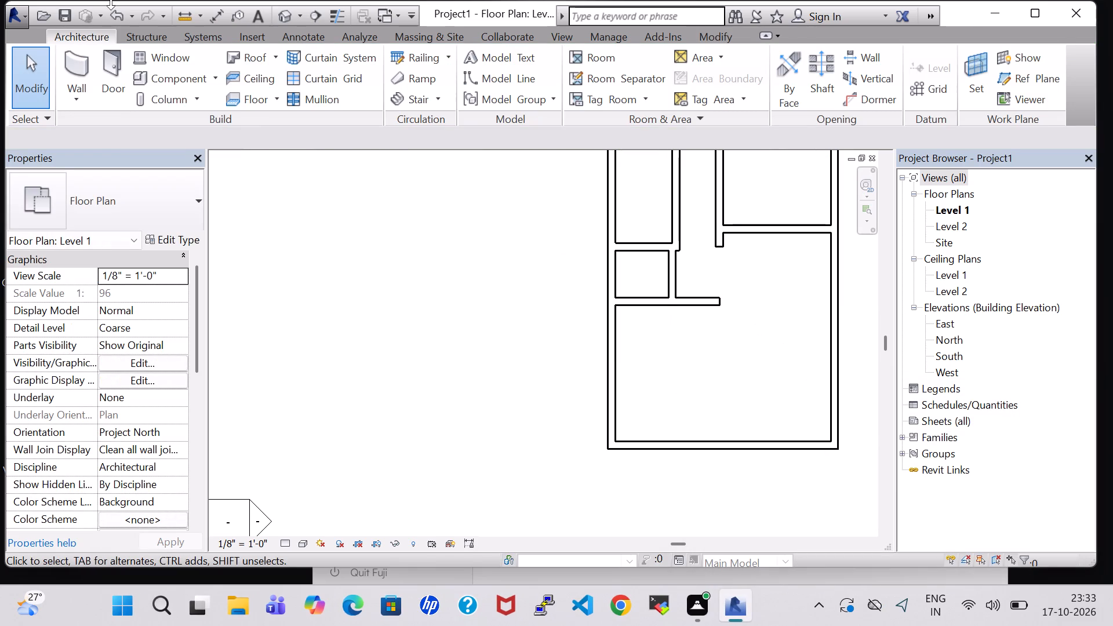
# Draw a wall about 7'-3" down from that wall's free end and return it horizontally to the left outer wall.
pyautogui.click(70, 57)
pyautogui.click(720, 304)
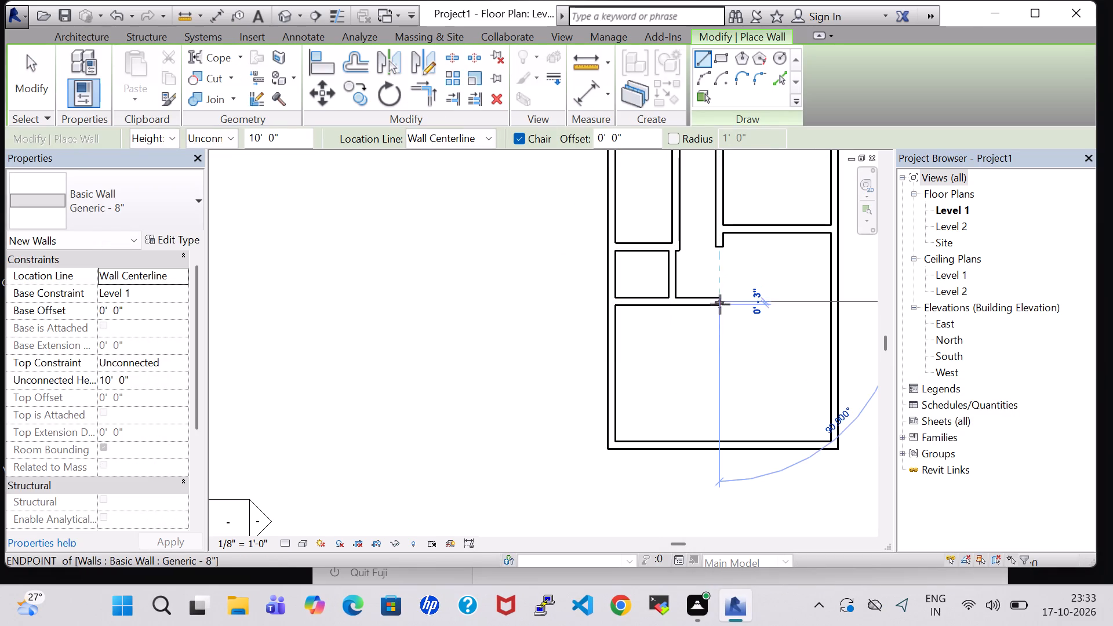
pyautogui.click(717, 382)
pyautogui.click(613, 376)
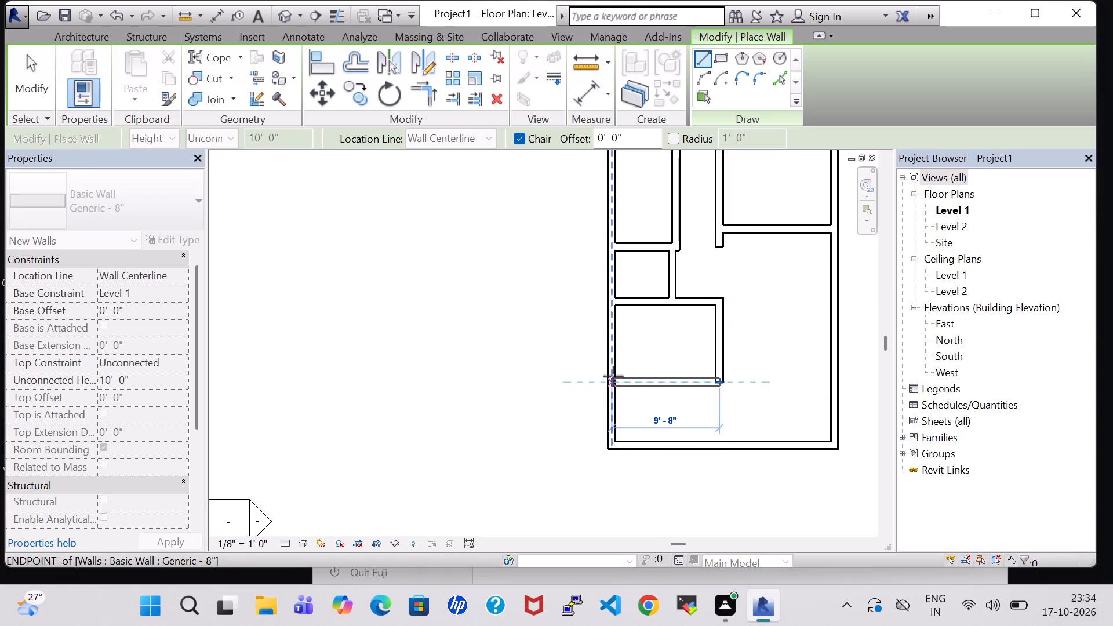
# Draw a horizontal wall about 10'-4" long from the new room's lower-right corner to the right outer wall.
pyautogui.click(719, 384)
pyautogui.click(834, 380)
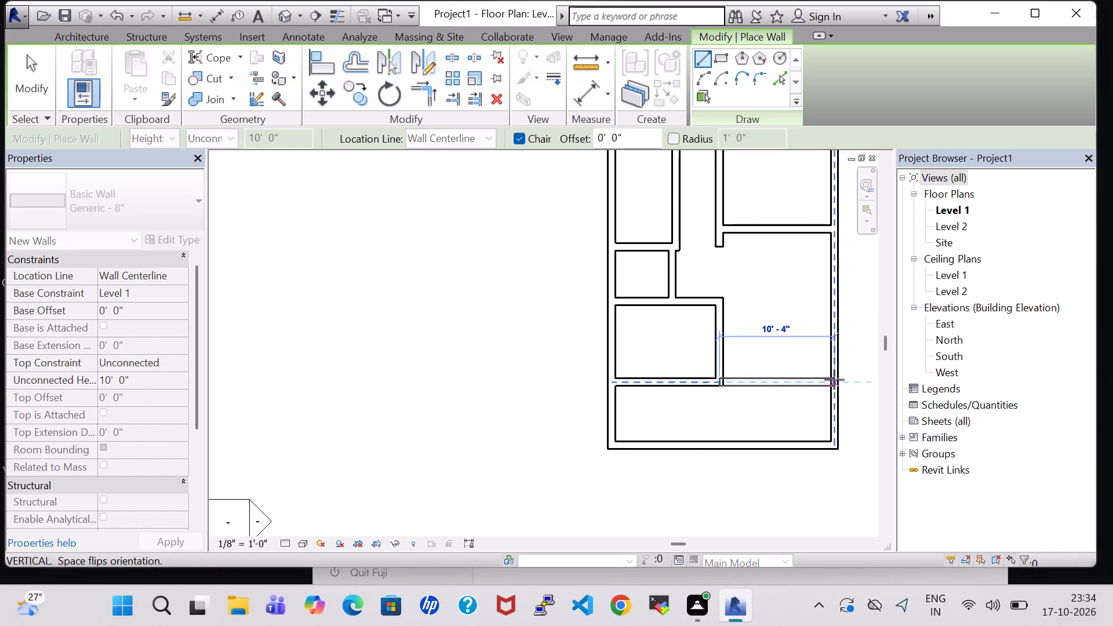
pyautogui.scroll(-1, 666, 296)
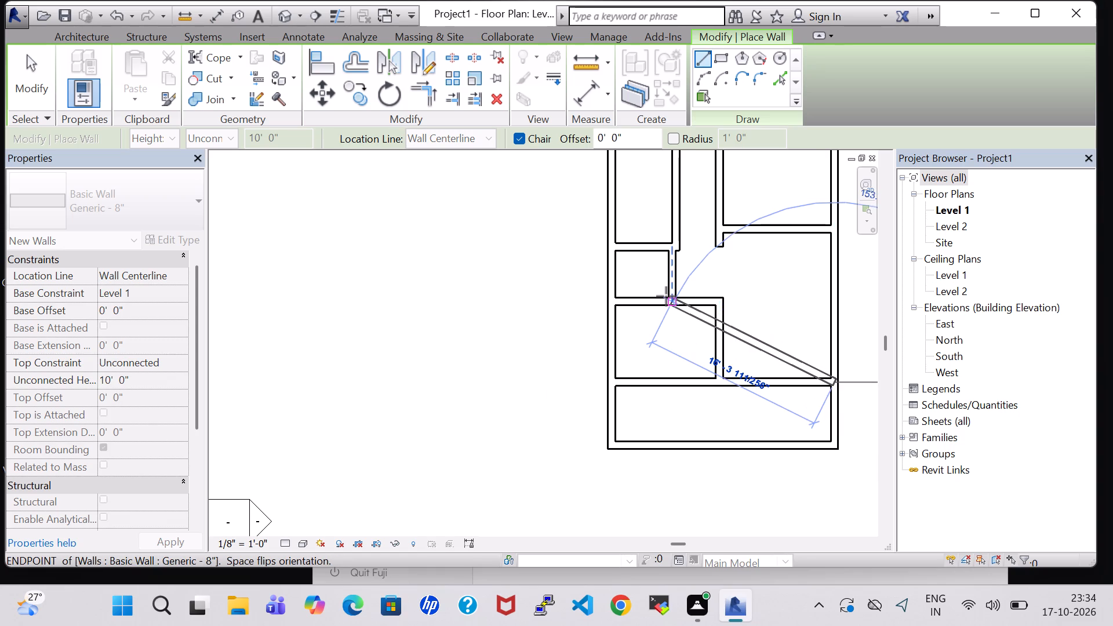
pyautogui.scroll(-2, 666, 296)
pyautogui.press('Escape')
pyautogui.press('Escape')
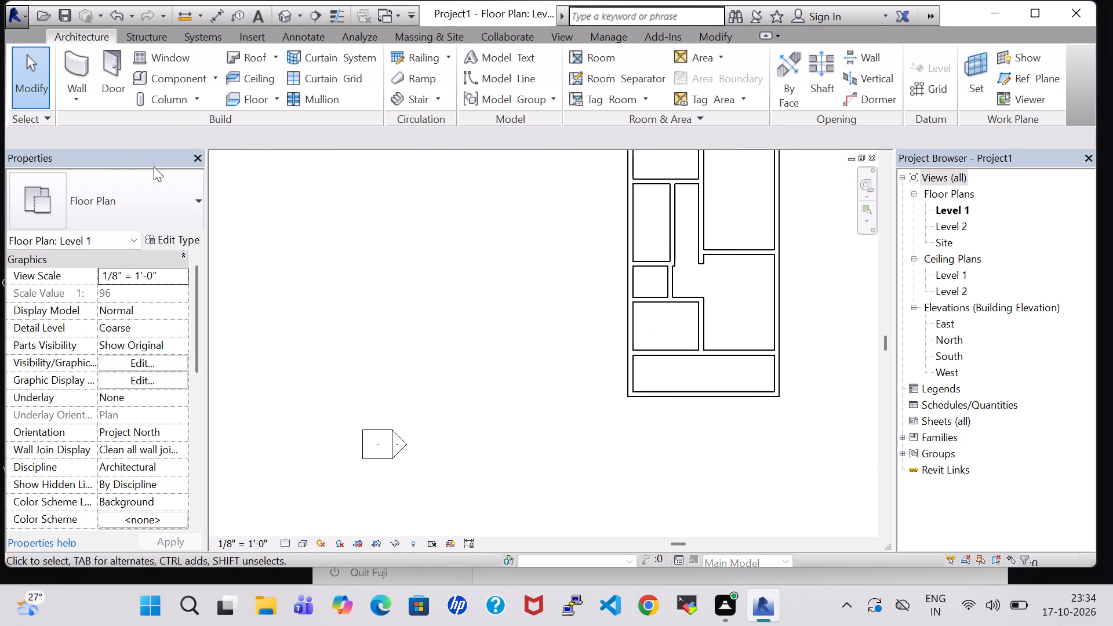
# Extend the lower-left room's top wall about 1'-6" rightward beyond the room's upper-right corner.
pyautogui.click(77, 60)
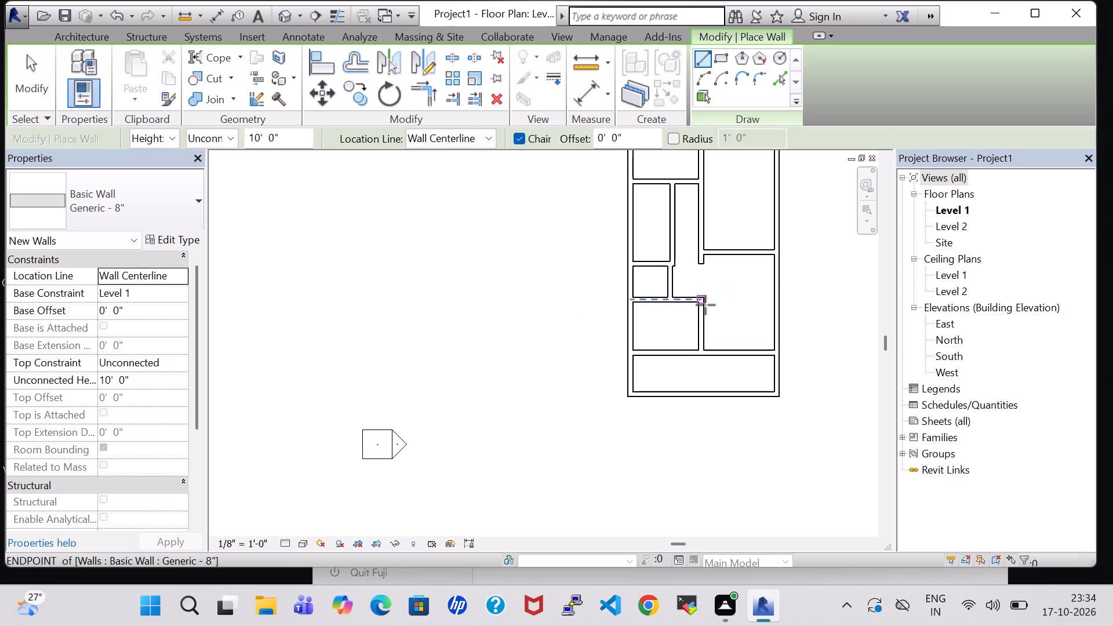
pyautogui.click(702, 301)
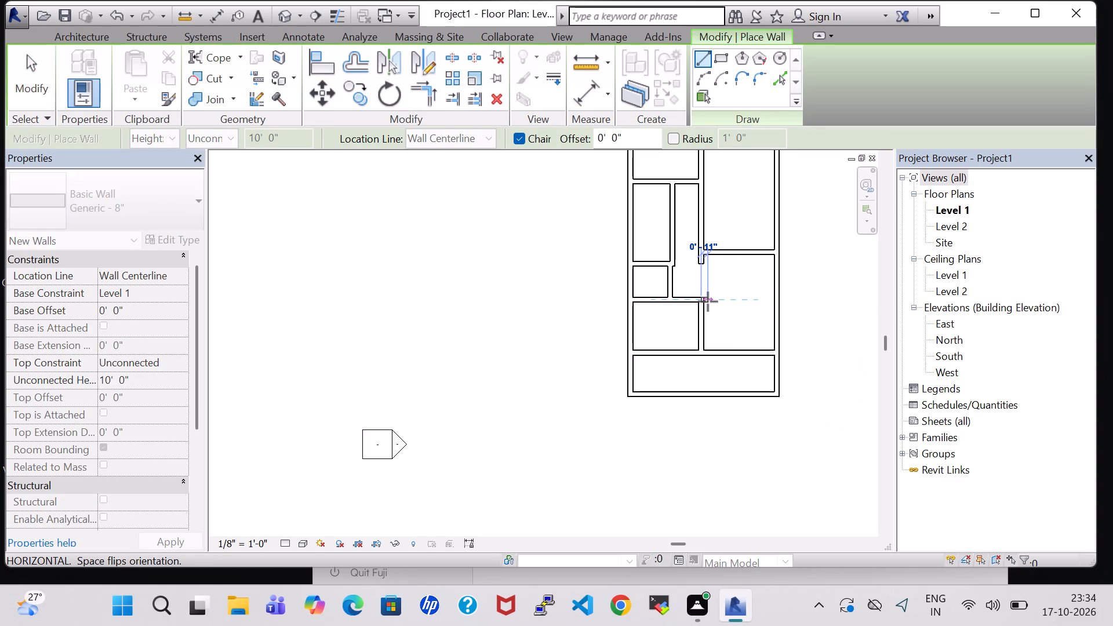
pyautogui.click(712, 301)
pyautogui.press('Escape')
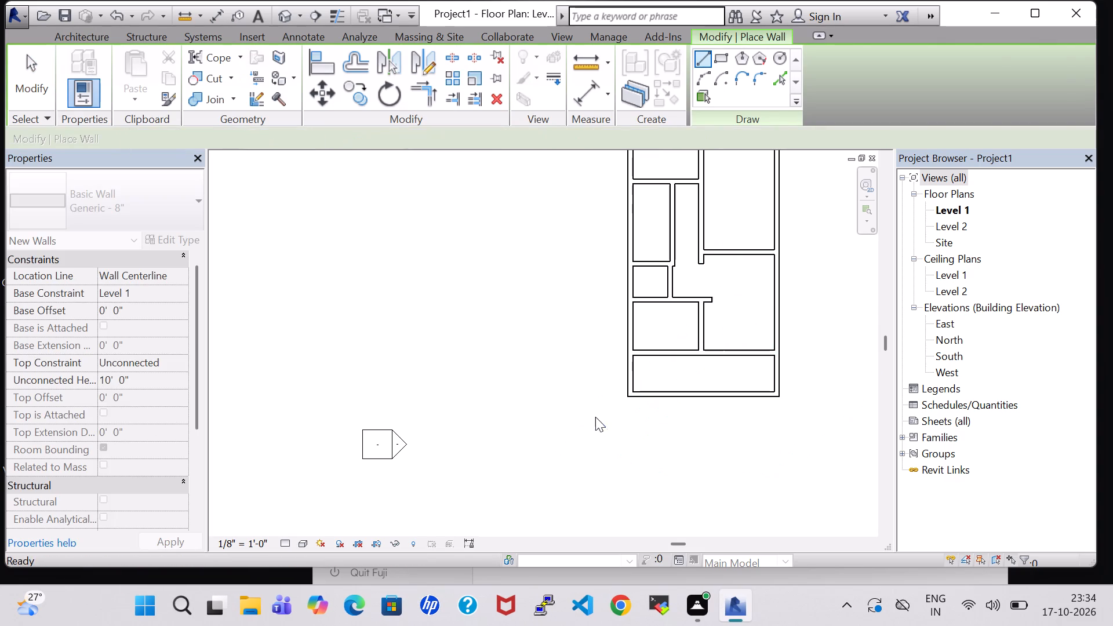
pyautogui.press('Escape')
# Nudge the extended horizontal wall left until it is 10'-8" long.
pyautogui.scroll(2, 697, 344)
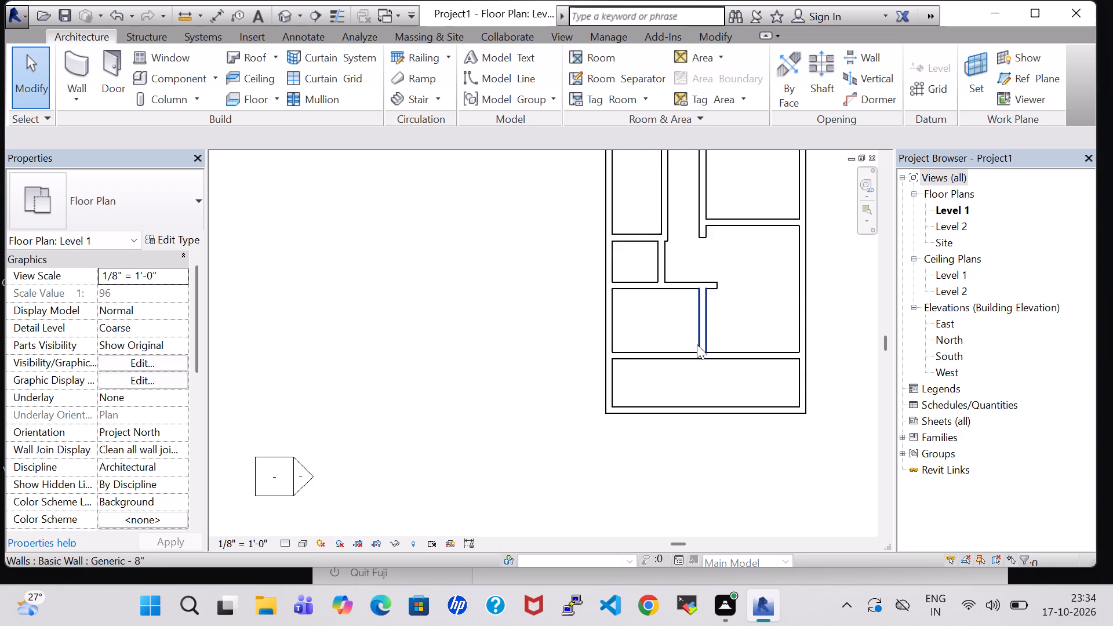
pyautogui.scroll(2, 697, 344)
pyautogui.click(725, 266)
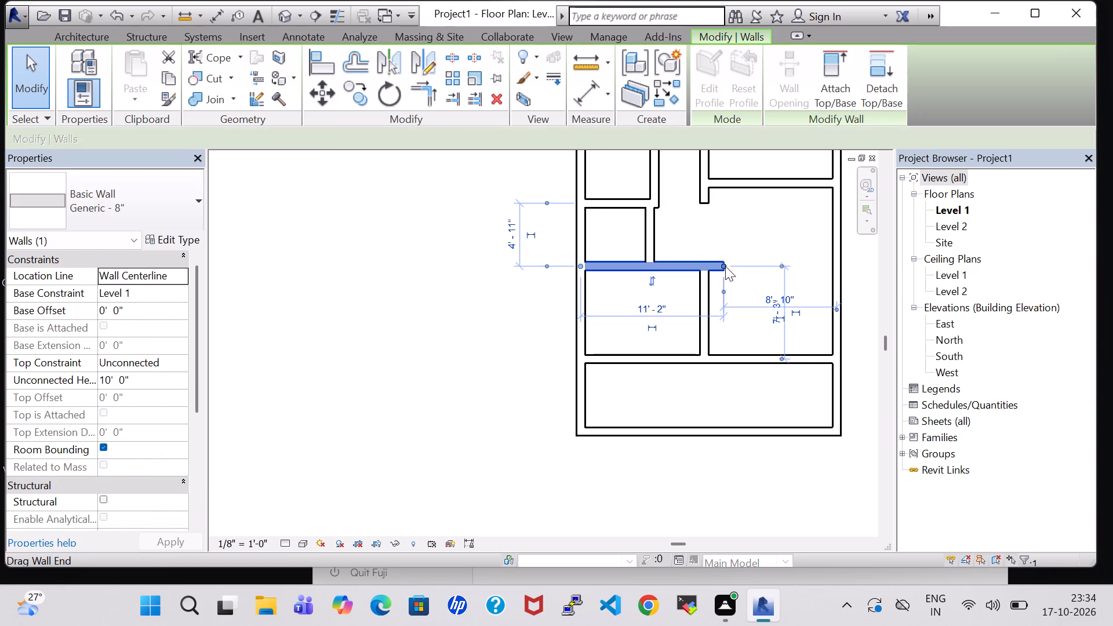
pyautogui.press('Left')
pyautogui.press('Left')
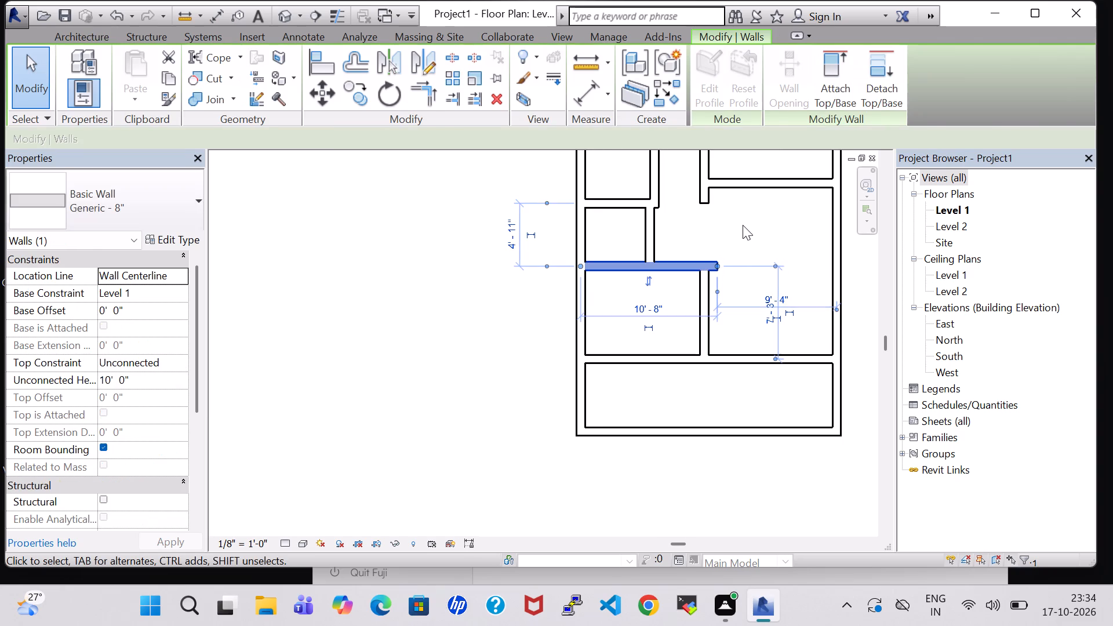
pyautogui.click(743, 225)
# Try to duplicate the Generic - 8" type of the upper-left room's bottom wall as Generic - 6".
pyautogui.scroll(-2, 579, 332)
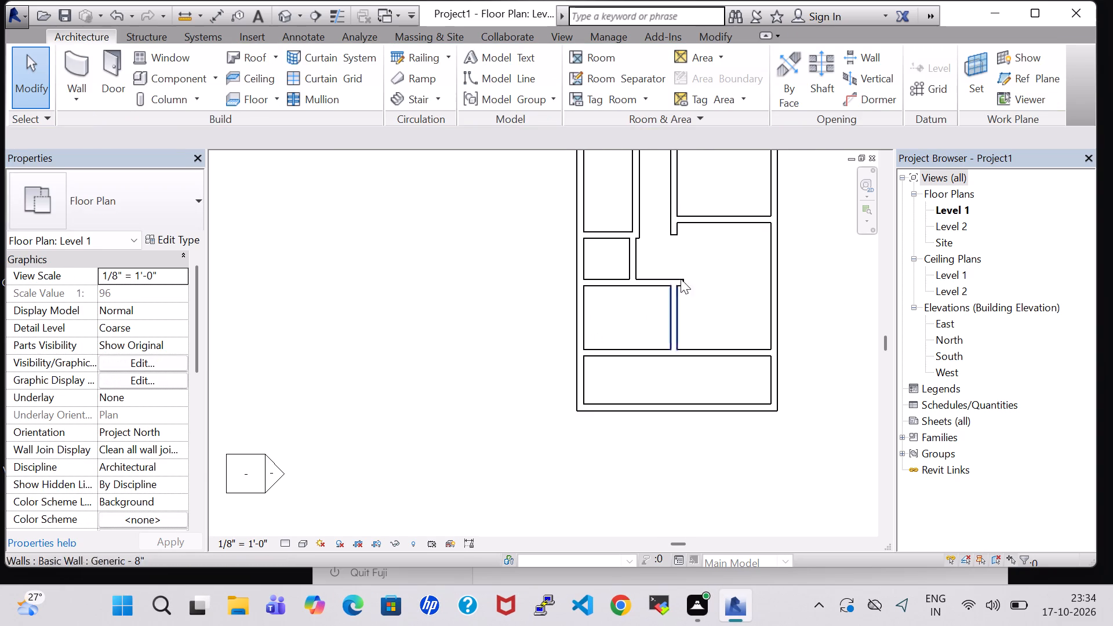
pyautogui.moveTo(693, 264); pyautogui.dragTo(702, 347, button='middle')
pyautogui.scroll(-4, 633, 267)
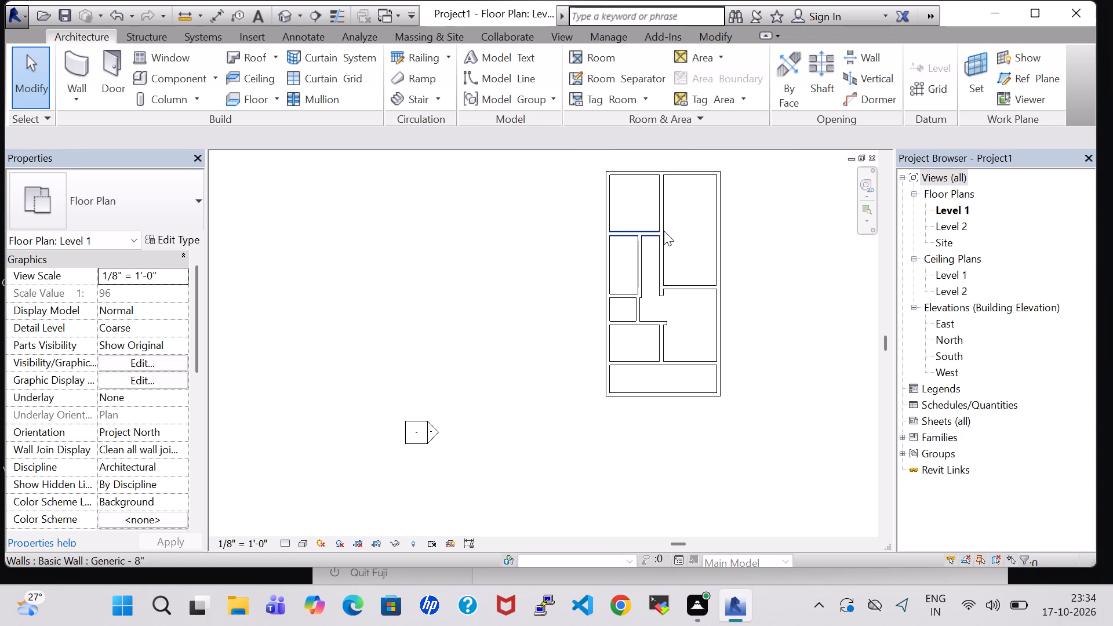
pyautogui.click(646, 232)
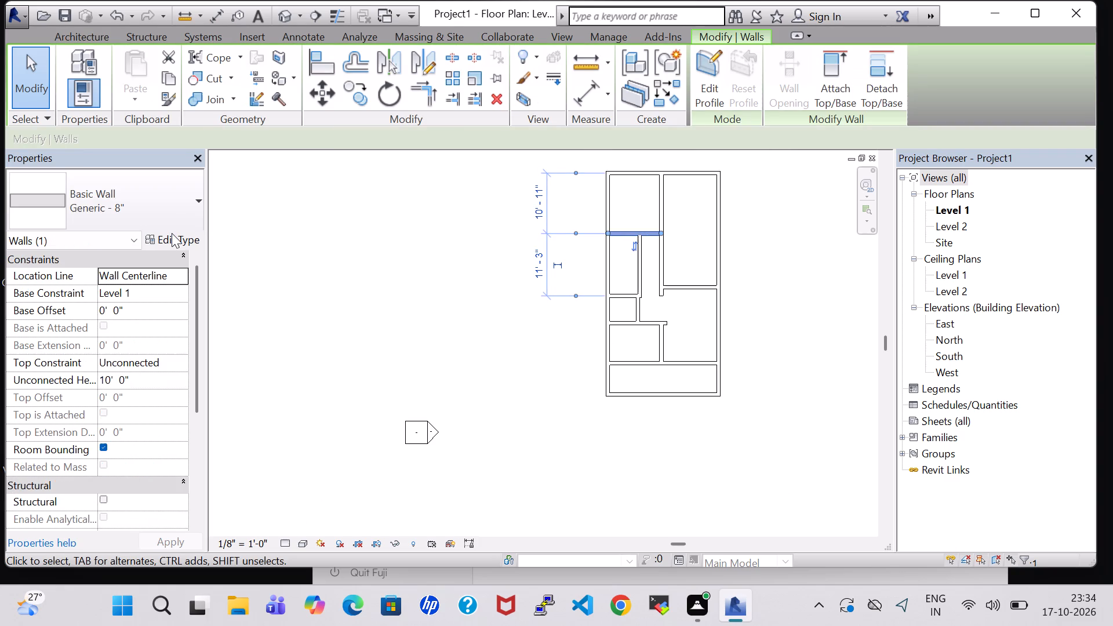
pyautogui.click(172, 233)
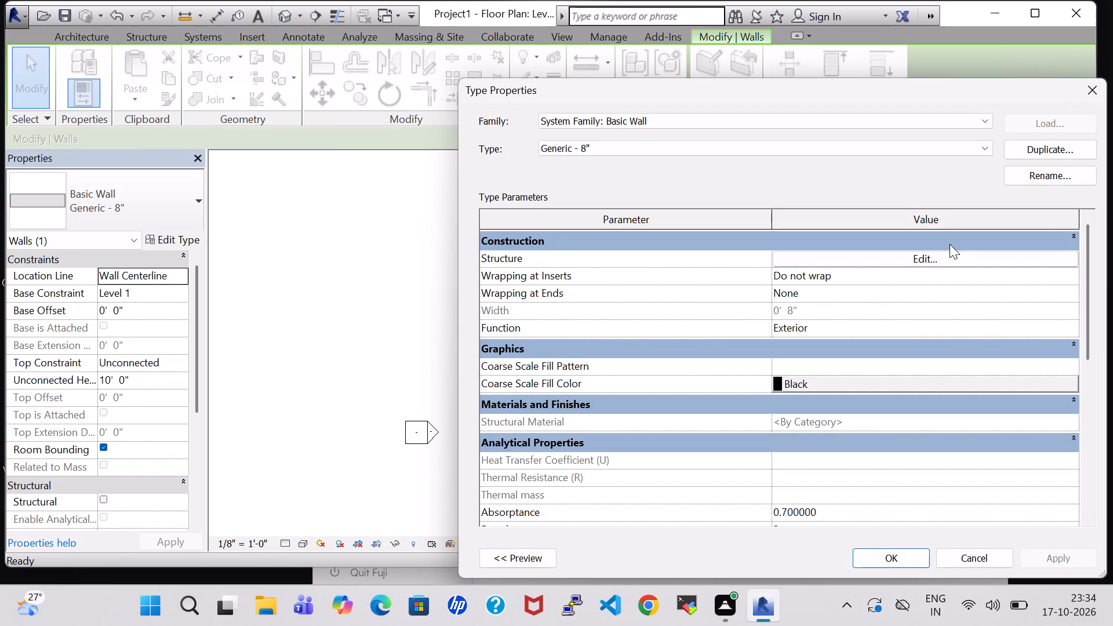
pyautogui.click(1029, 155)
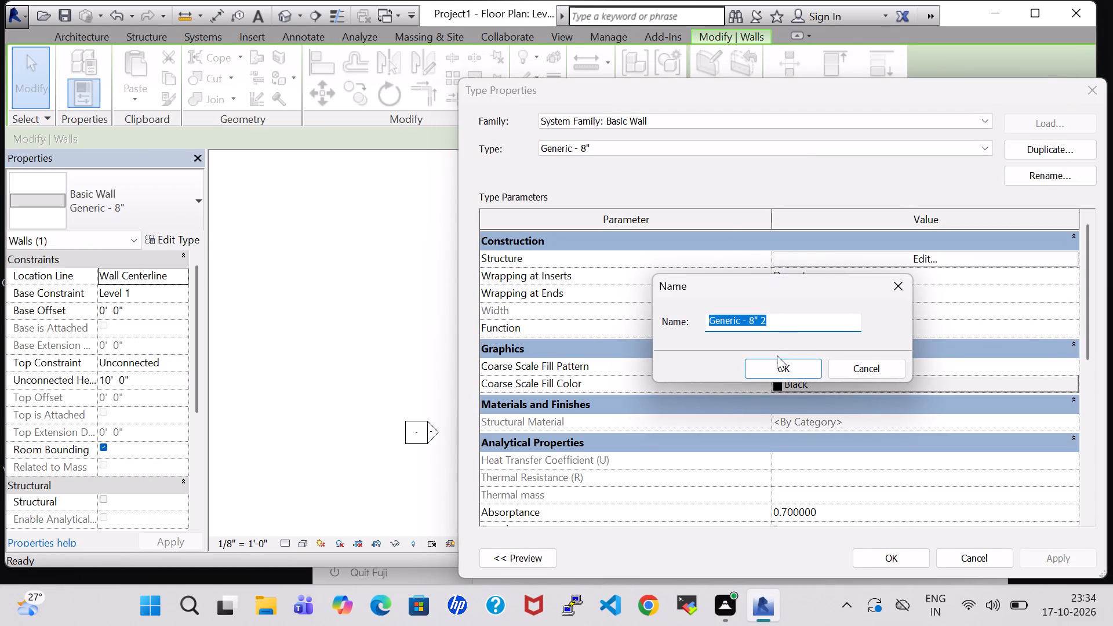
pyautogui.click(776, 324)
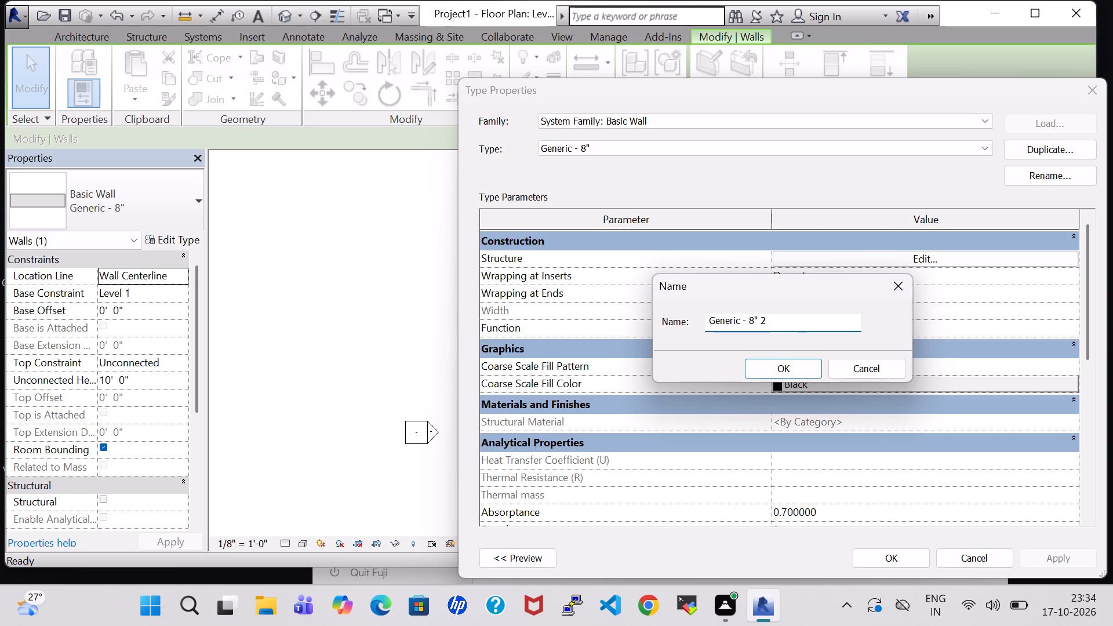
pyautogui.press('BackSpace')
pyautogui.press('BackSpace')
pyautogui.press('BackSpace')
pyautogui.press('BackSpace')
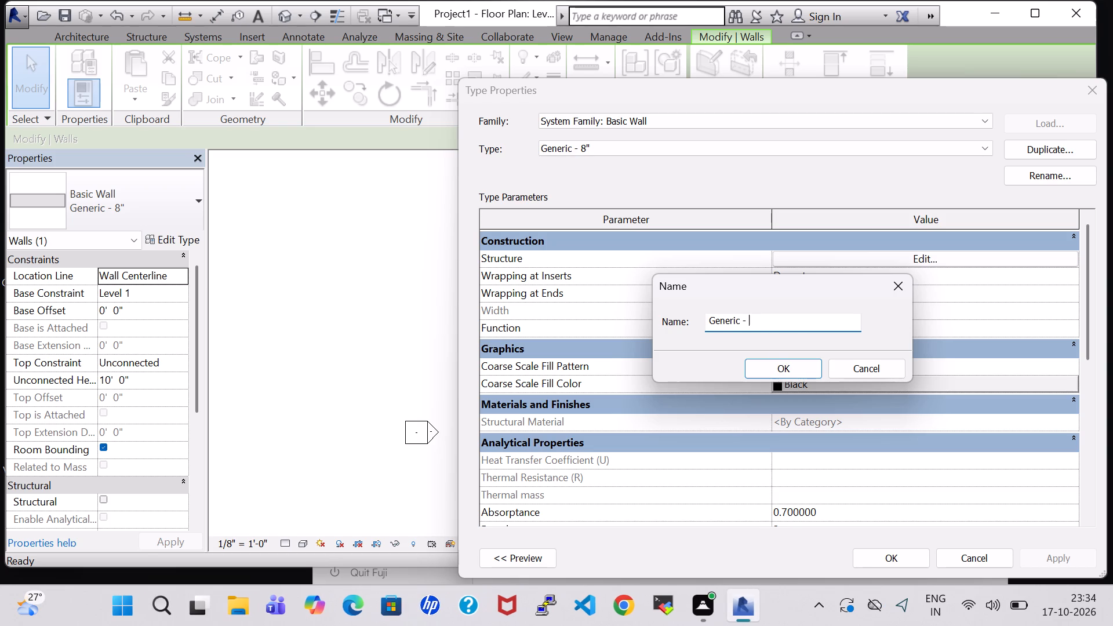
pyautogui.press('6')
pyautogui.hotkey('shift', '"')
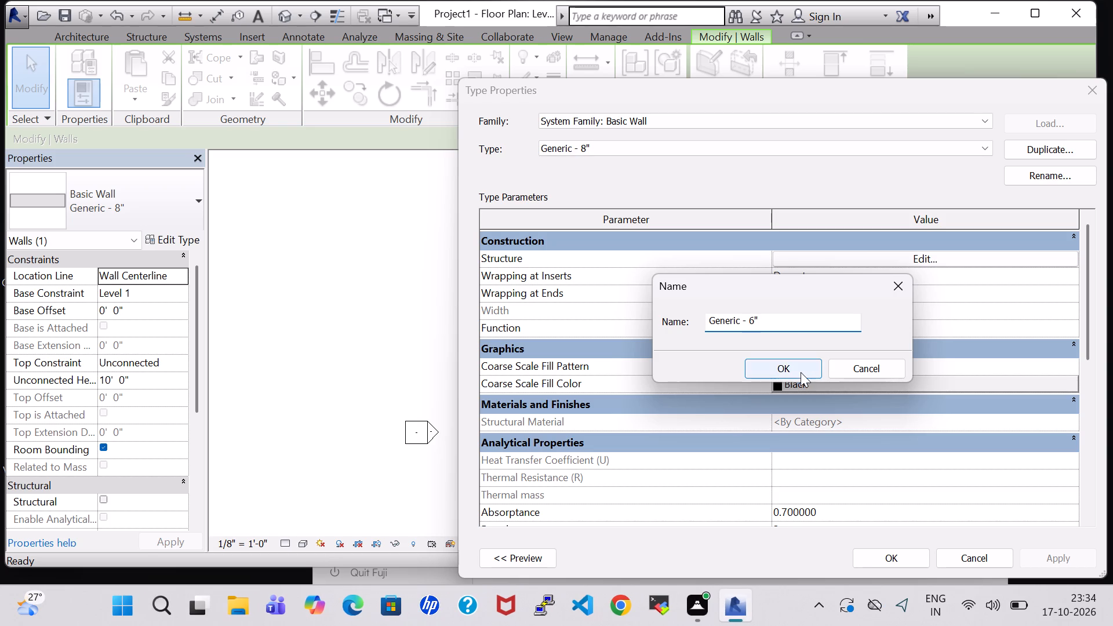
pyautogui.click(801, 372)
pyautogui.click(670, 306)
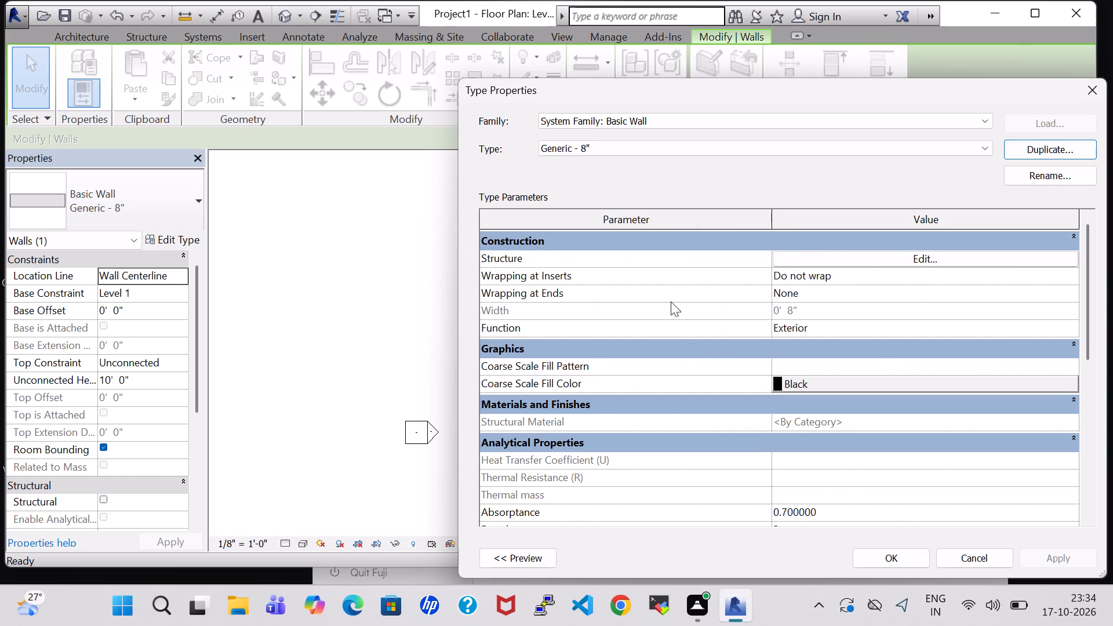
# Duplicate the selected wall's Generic - 8" type under the name INNER 6".
pyautogui.click(1052, 148)
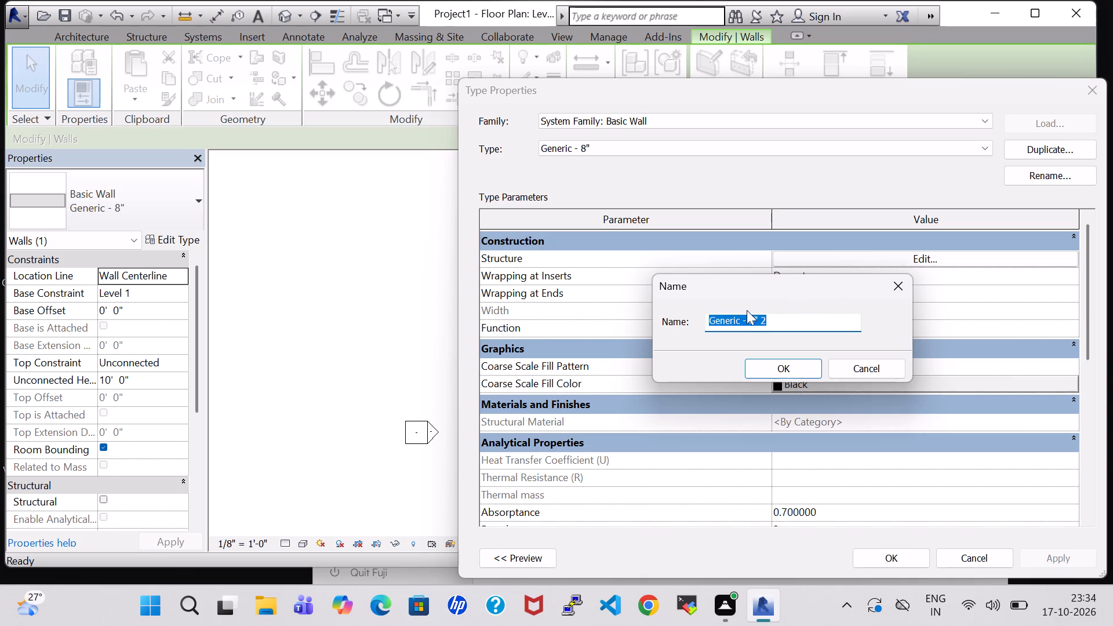
pyautogui.click(770, 322)
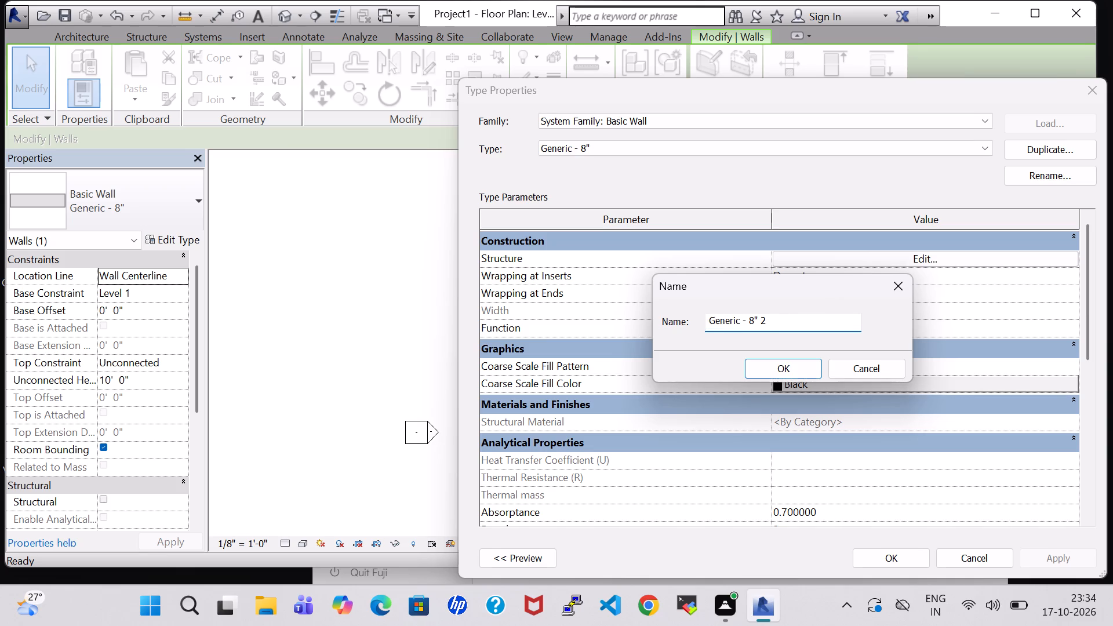
pyautogui.press('BackSpace')
pyautogui.press('BackSpace')
pyautogui.press('BackSpace')
pyautogui.press('BackSpace')
pyautogui.press('BackSpace')
pyautogui.press('BackSpace')
pyautogui.press('BackSpace')
pyautogui.press('BackSpace')
pyautogui.press('BackSpace')
pyautogui.press('BackSpace')
pyautogui.press('BackSpace')
pyautogui.press('BackSpace')
pyautogui.press('BackSpace')
pyautogui.press('BackSpace')
pyautogui.press('BackSpace')
pyautogui.press('BackSpace')
pyautogui.press('BackSpace')
pyautogui.press('BackSpace')
pyautogui.press('BackSpace')
pyautogui.press('BackSpace')
pyautogui.write('inner')
pyautogui.press('space')
pyautogui.press('BackSpace')
pyautogui.press('BackSpace')
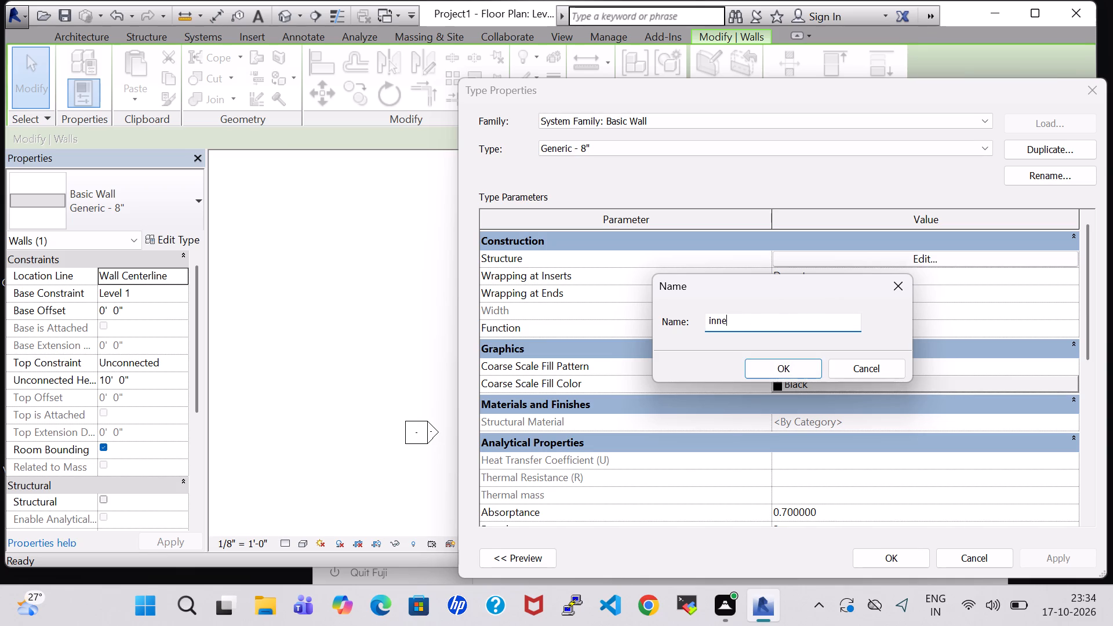
pyautogui.press('BackSpace')
pyautogui.press('BackSpace')
pyautogui.press('BackSpace')
pyautogui.press('BackSpace')
pyautogui.write('INNER')
pyautogui.press('space')
pyautogui.press('6')
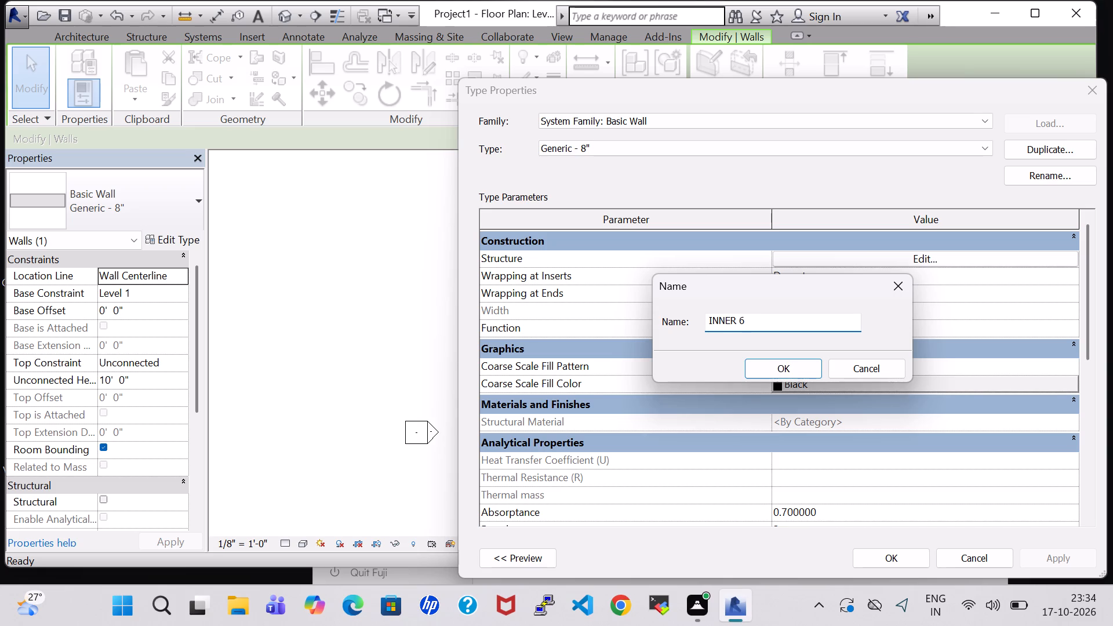
pyautogui.hotkey('shift', '"')
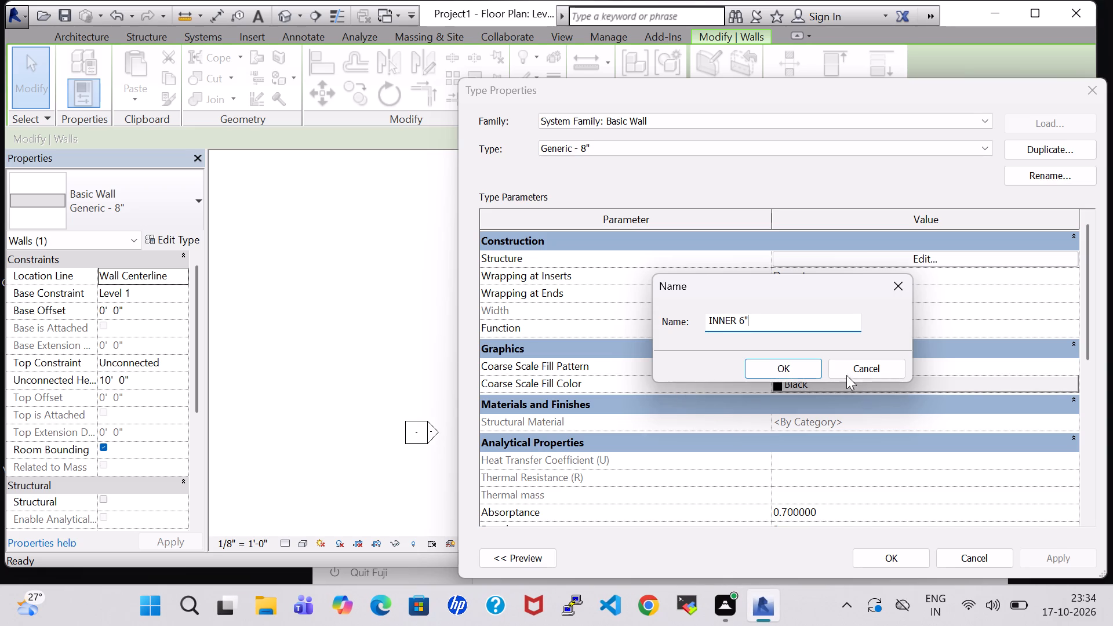
pyautogui.click(810, 370)
# Set the structure layer thickness of the INNER 6" type to 6" and apply the type to the selected wall.
pyautogui.click(943, 265)
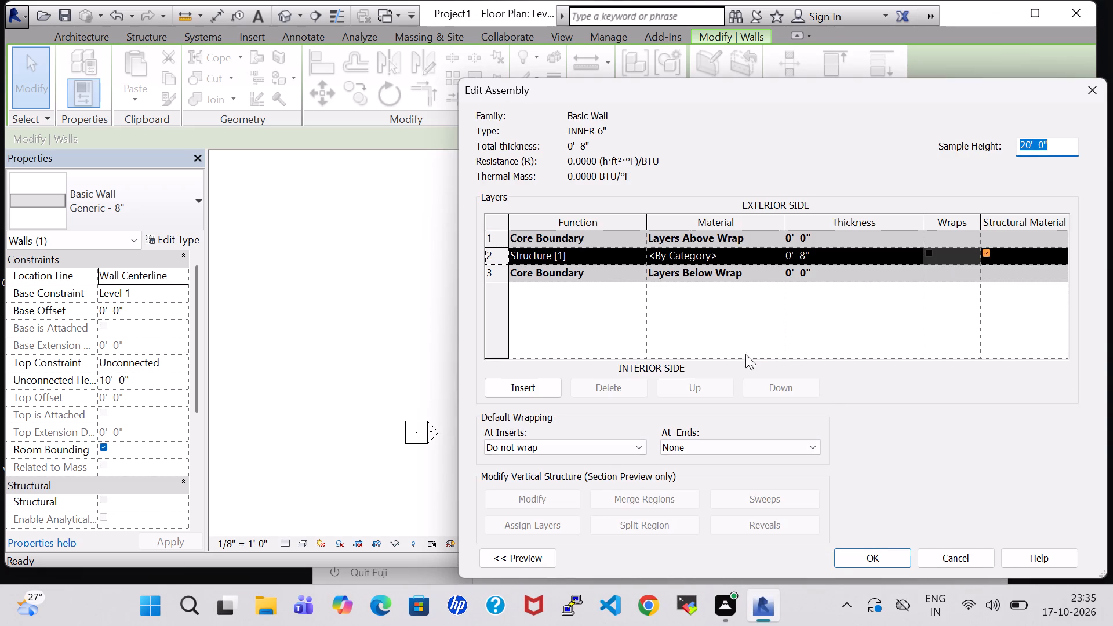
pyautogui.click(773, 255)
pyautogui.click(813, 341)
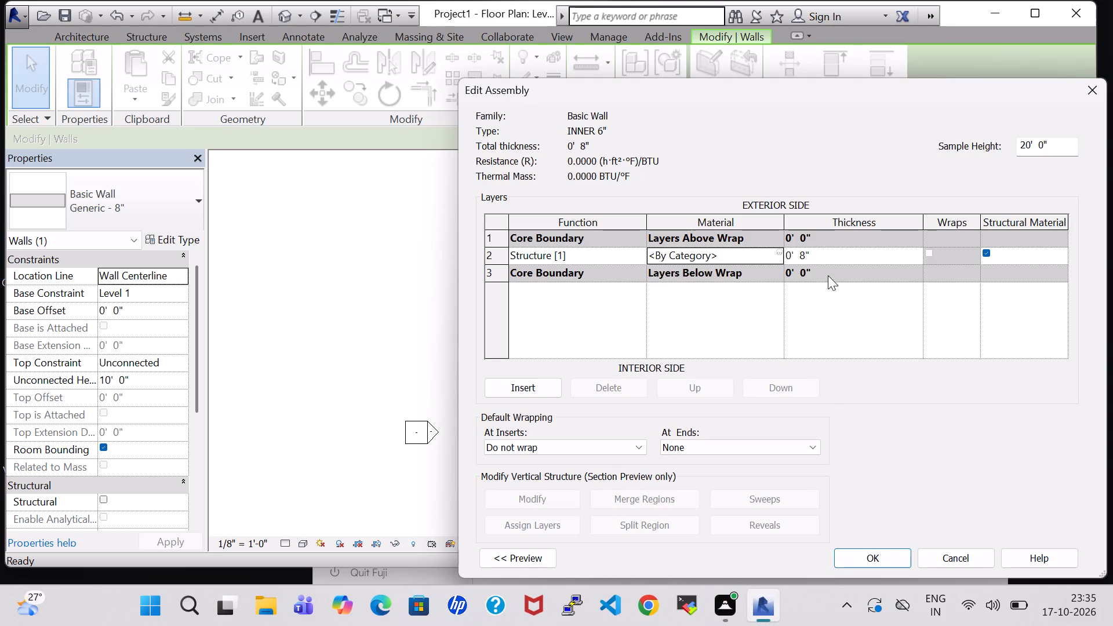
pyautogui.click(806, 254)
pyautogui.press('BackSpace')
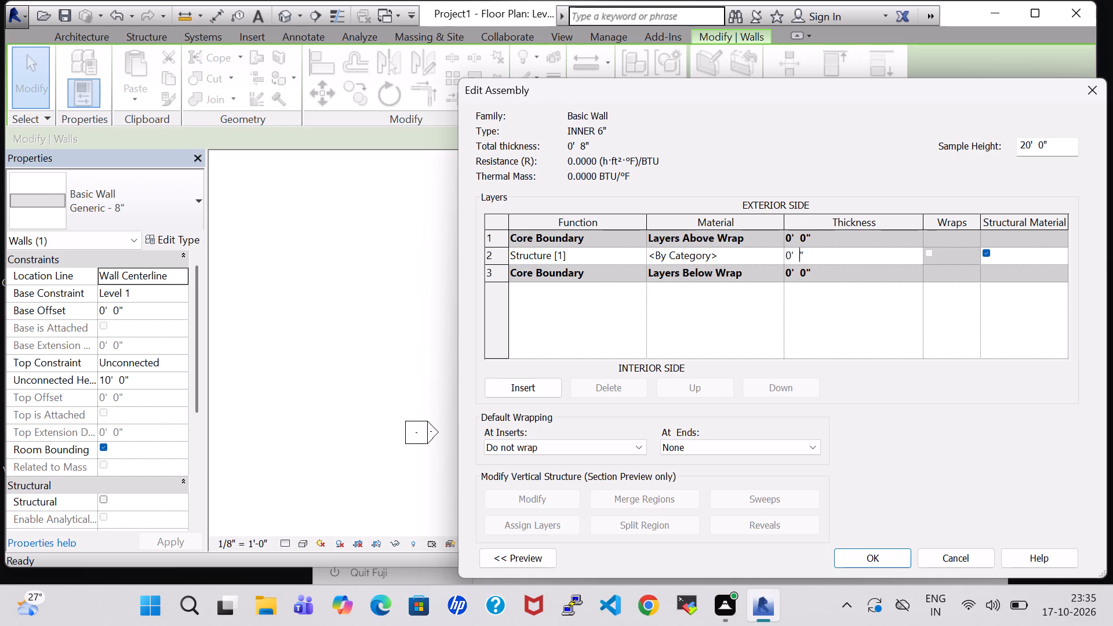
pyautogui.press('6')
pyautogui.click(887, 562)
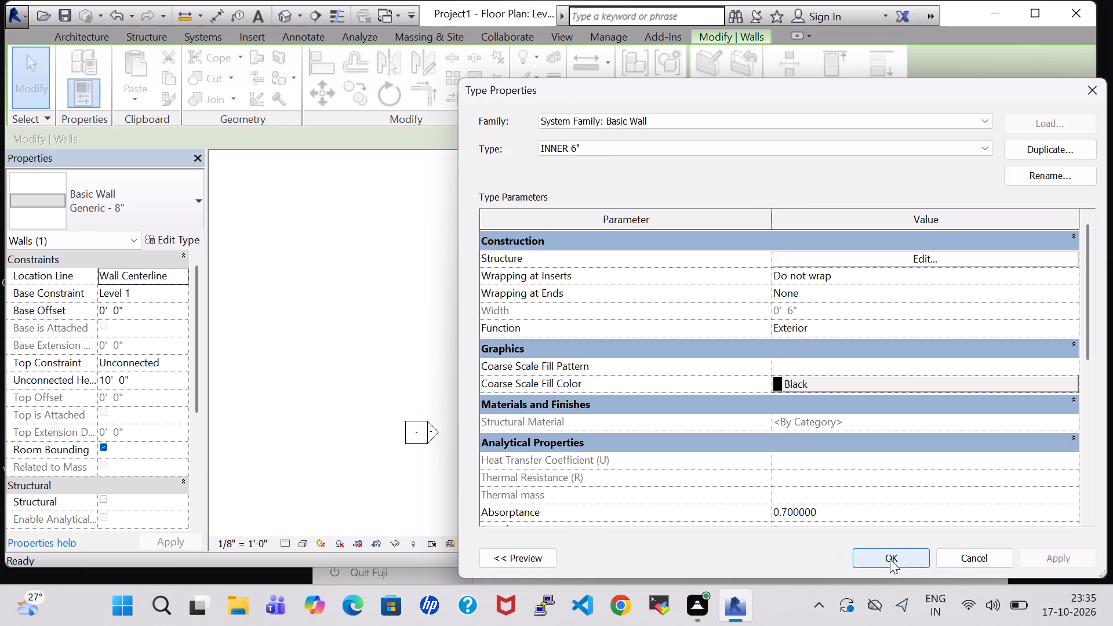
pyautogui.click(890, 559)
# Change the long central vertical wall and the vertical wall on the narrow middle-left room's right side to INNER 6".
pyautogui.click(666, 210)
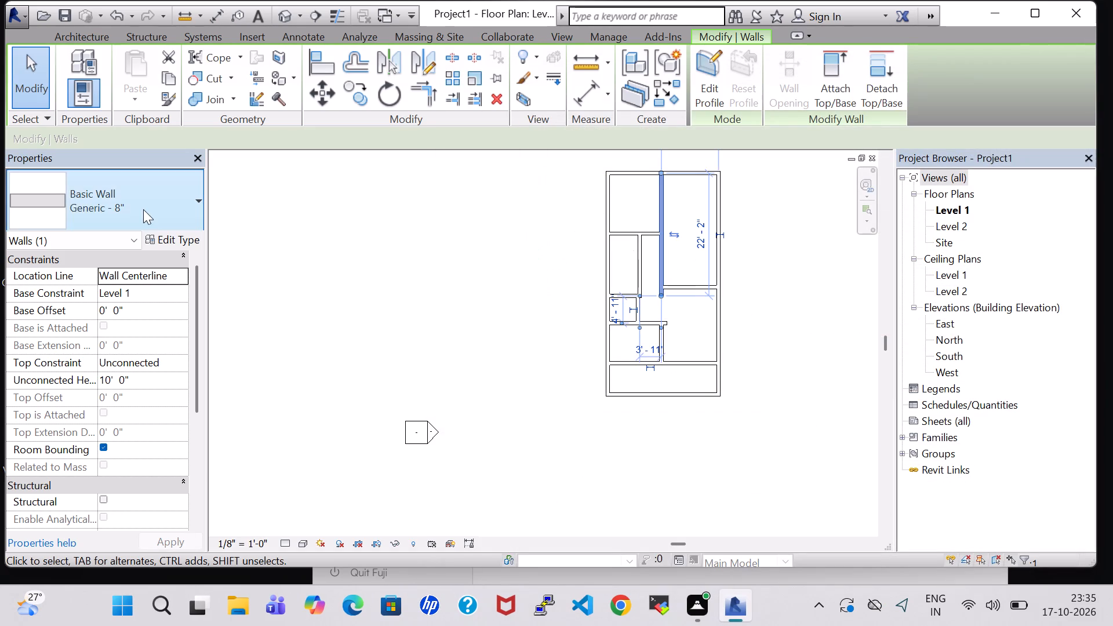
pyautogui.click(143, 209)
pyautogui.click(86, 605)
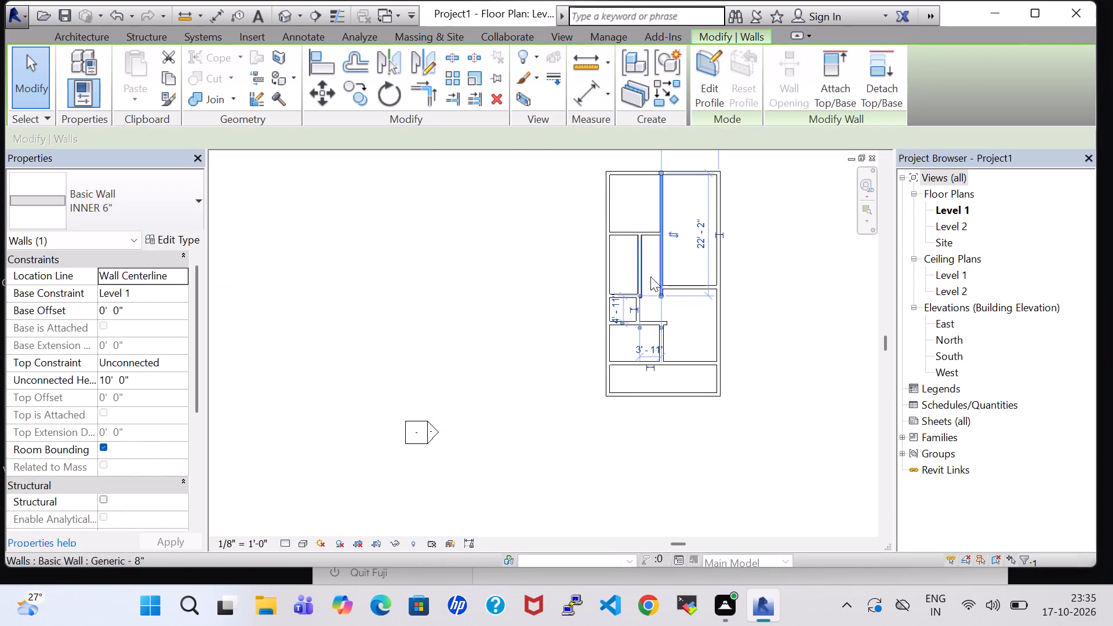
pyautogui.click(645, 265)
pyautogui.click(146, 225)
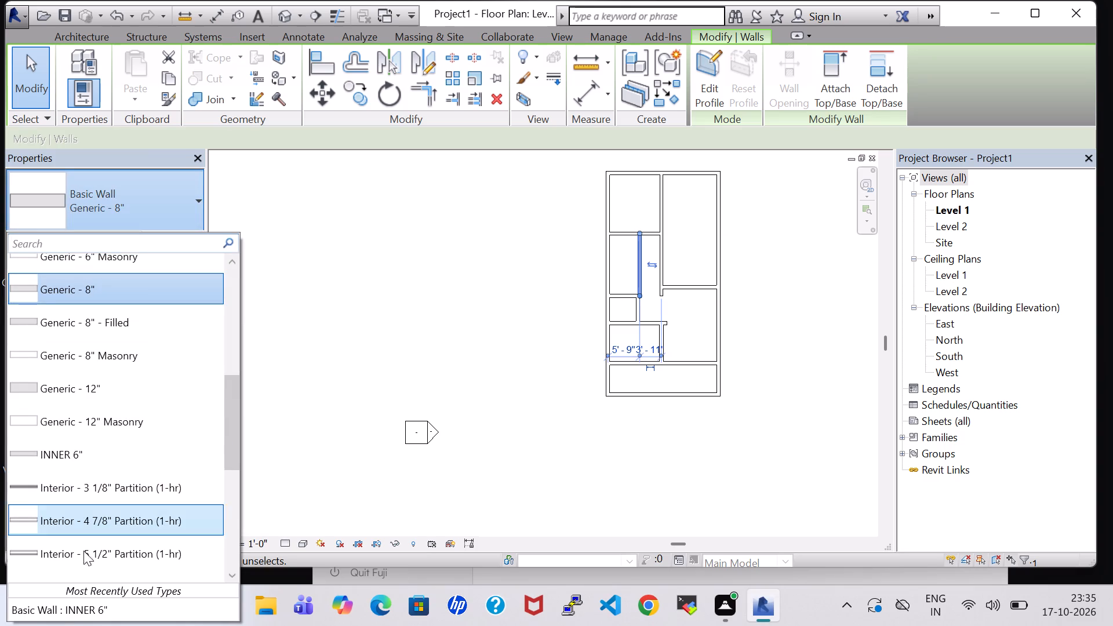
pyautogui.click(109, 613)
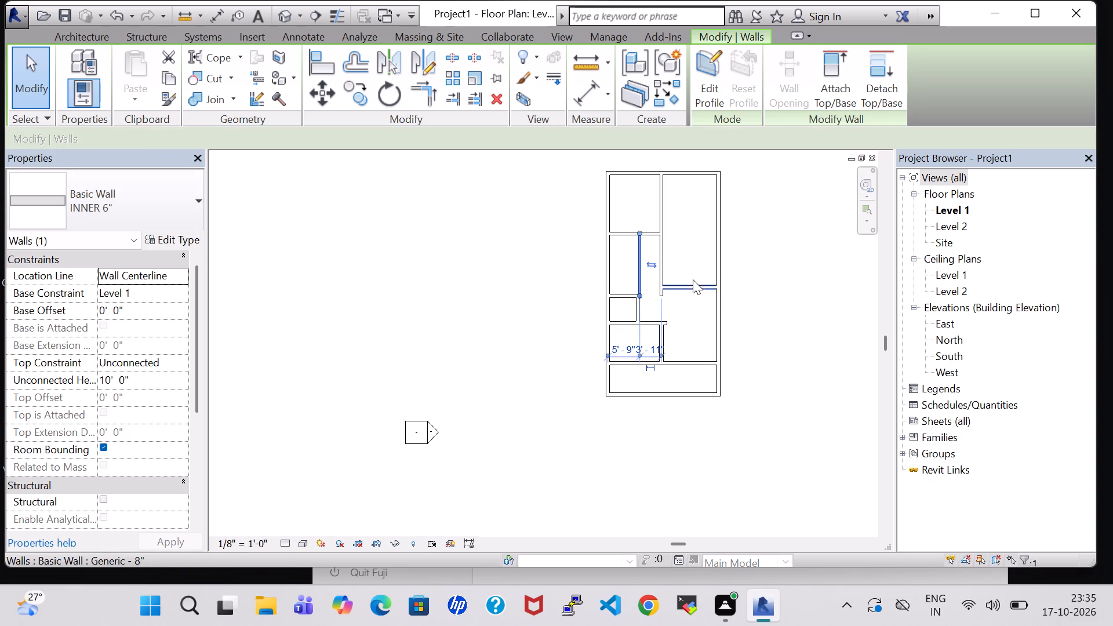
# Change the tall right room's bottom wall and the small left room's top wall to the INNER 6" type.
pyautogui.click(693, 285)
pyautogui.click(174, 212)
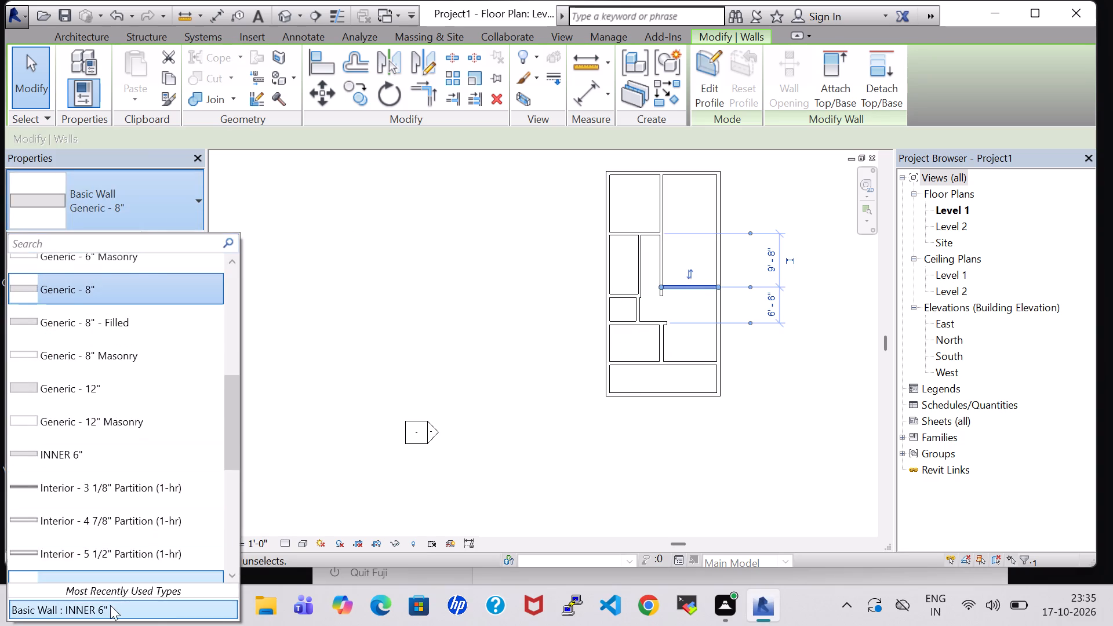
pyautogui.click(110, 606)
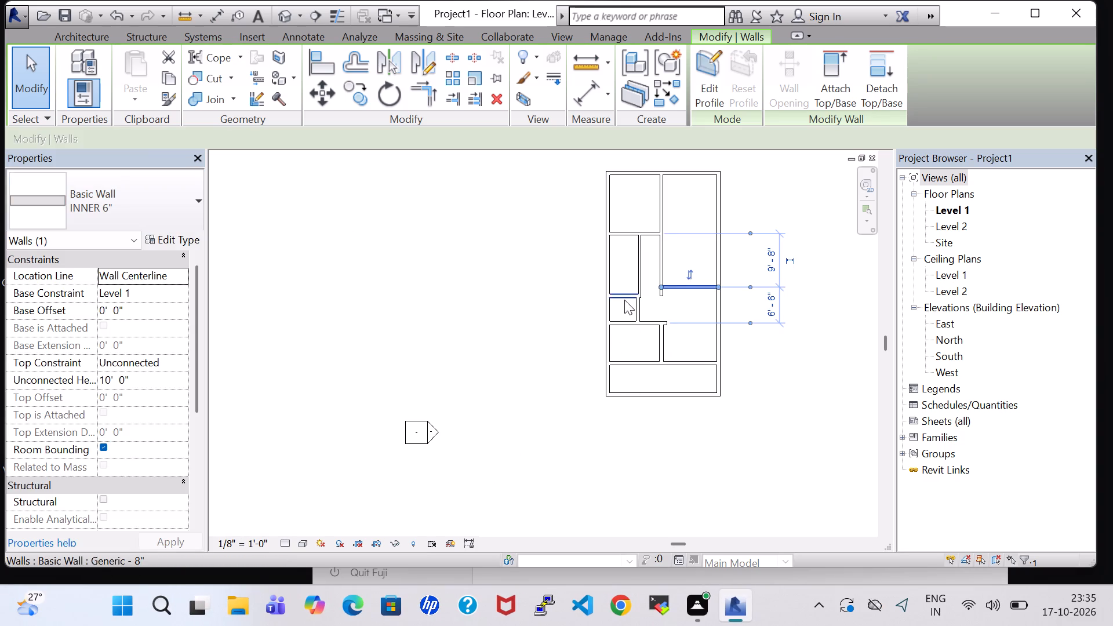
pyautogui.click(624, 300)
pyautogui.click(144, 191)
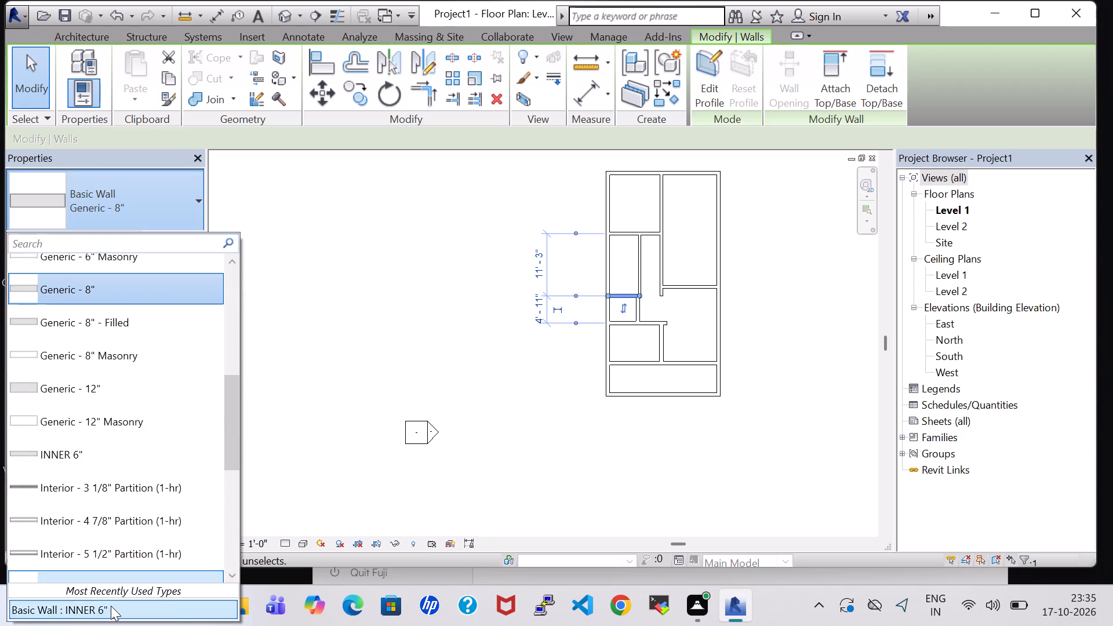
pyautogui.click(111, 606)
# Change the small left room's right wall and the 10'-8" horizontal wall below it to the INNER 6" type.
pyautogui.scroll(3, 742, 314)
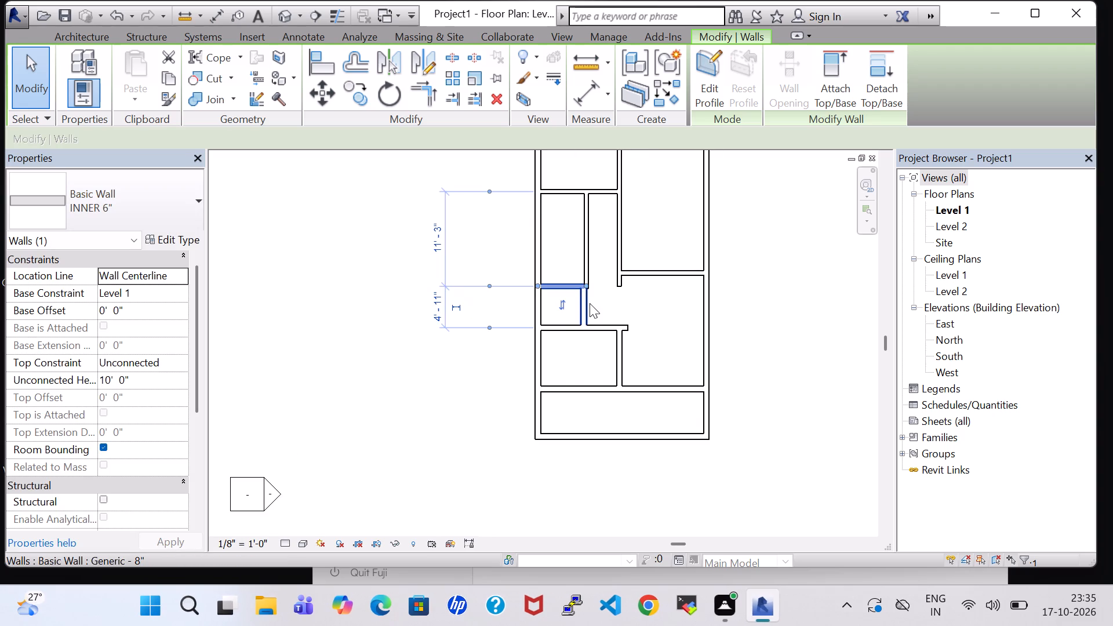
pyautogui.click(587, 303)
pyautogui.click(82, 201)
pyautogui.click(86, 607)
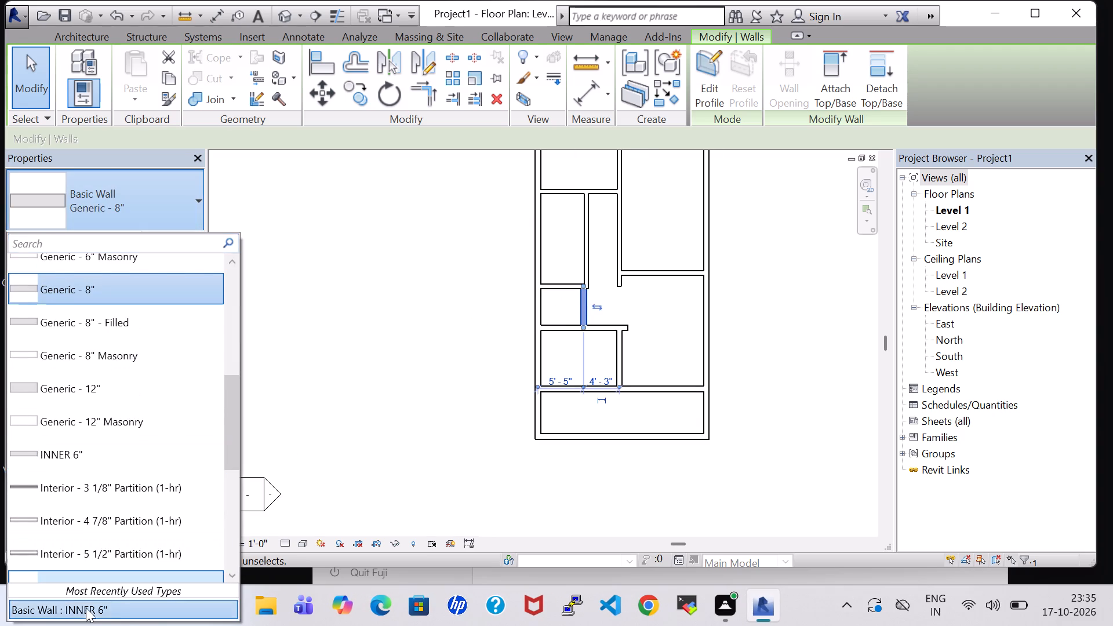
pyautogui.click(601, 330)
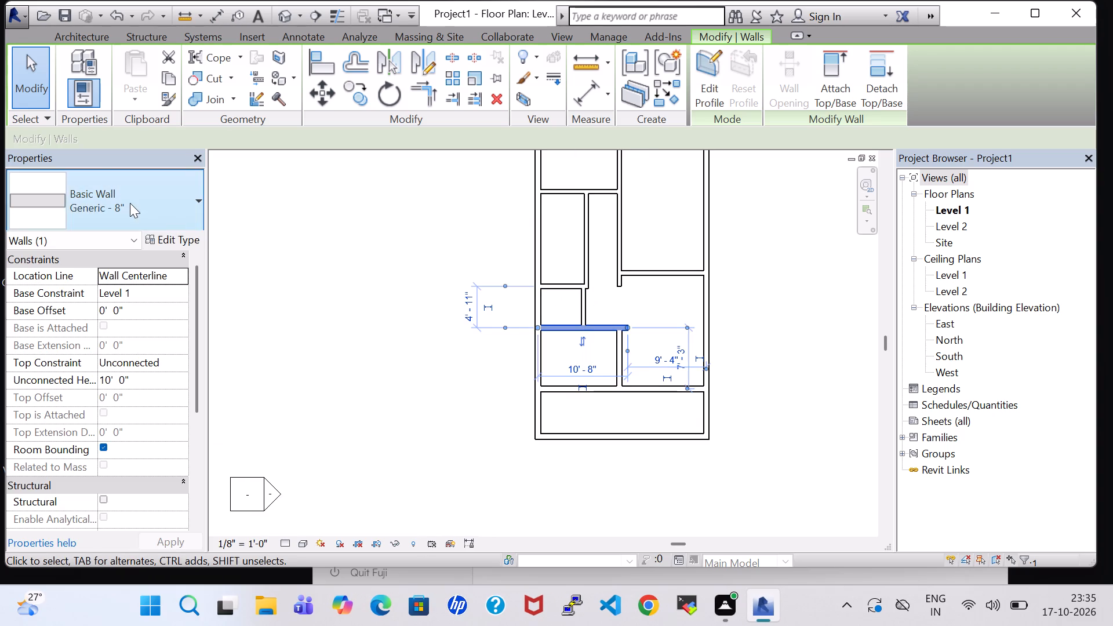
pyautogui.click(130, 203)
pyautogui.click(106, 603)
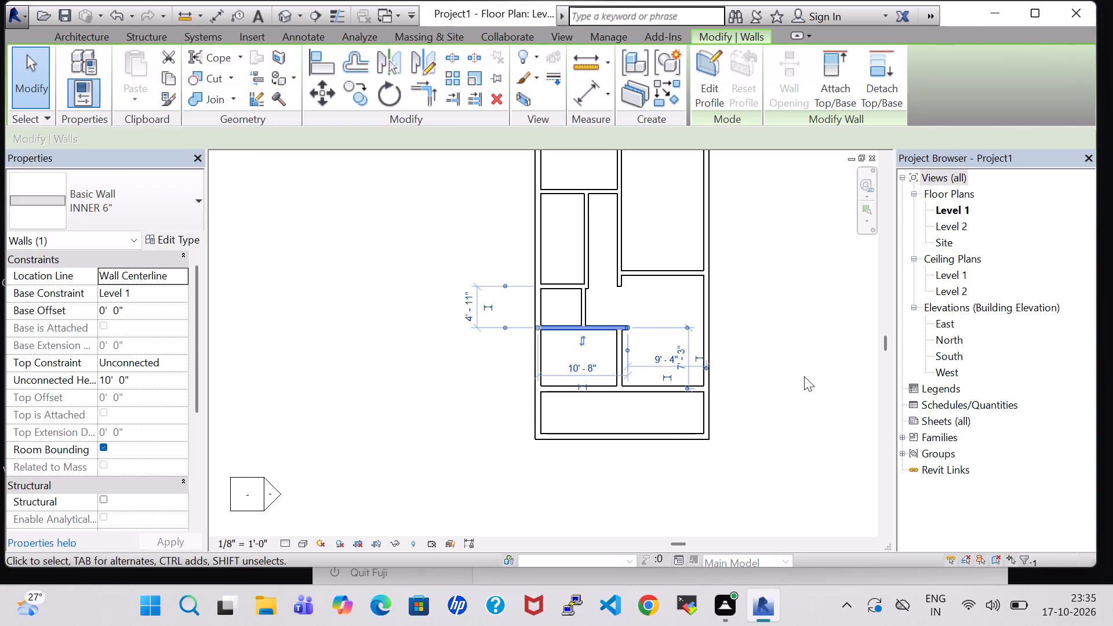
pyautogui.click(804, 376)
# Change the vertical wall between the two lower rooms and the full-width wall above the bottom strip to INNER 6".
pyautogui.click(606, 356)
pyautogui.click(616, 356)
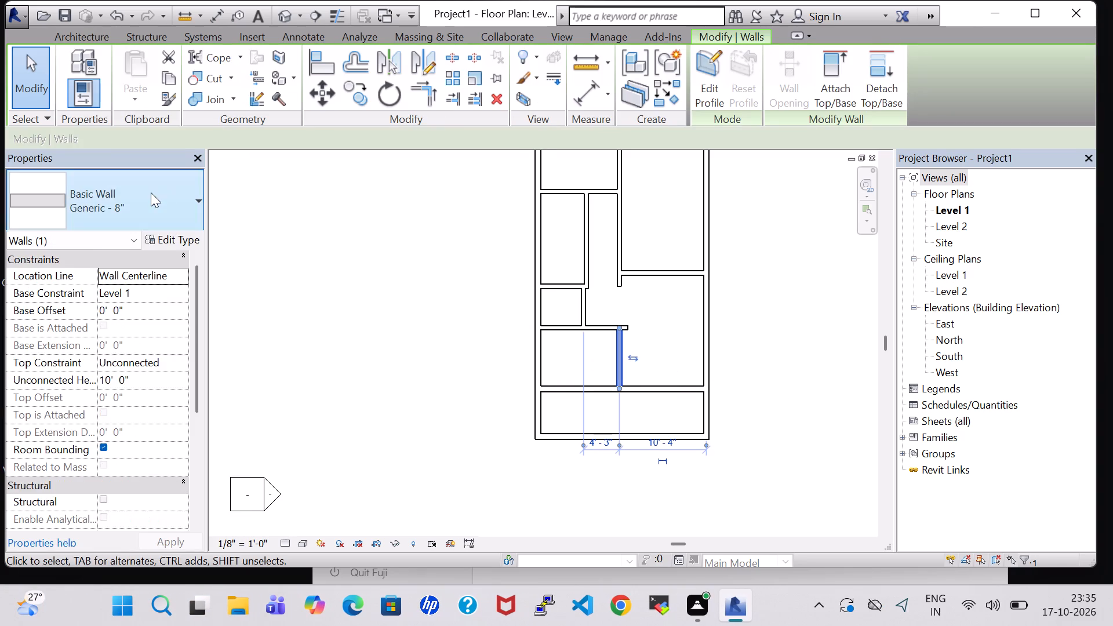
pyautogui.click(150, 192)
pyautogui.click(118, 613)
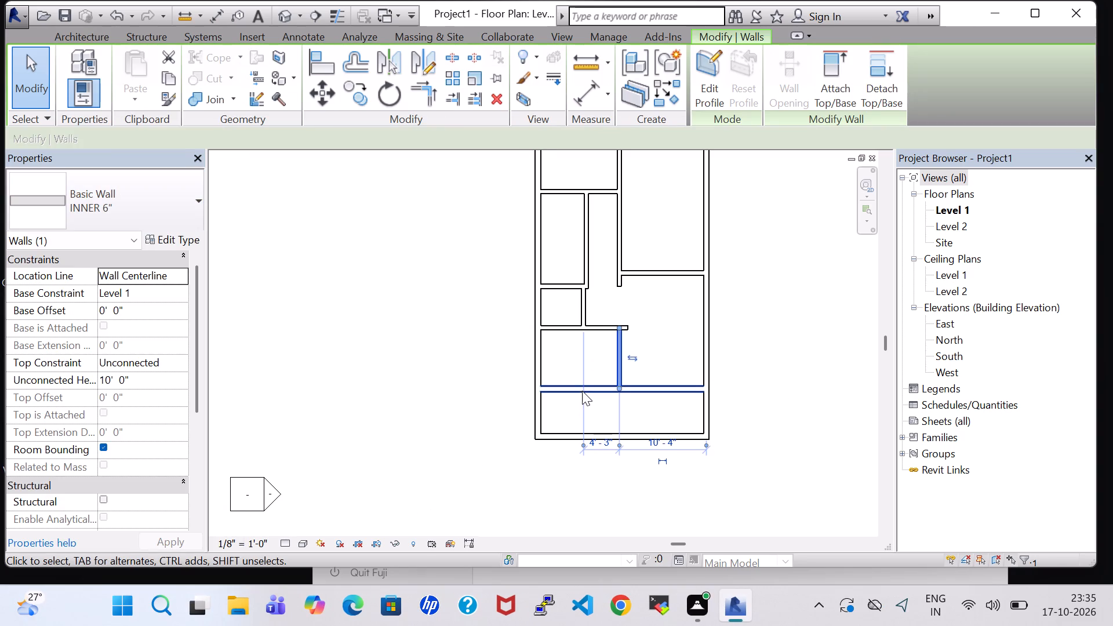
pyautogui.click(582, 390)
pyautogui.click(143, 217)
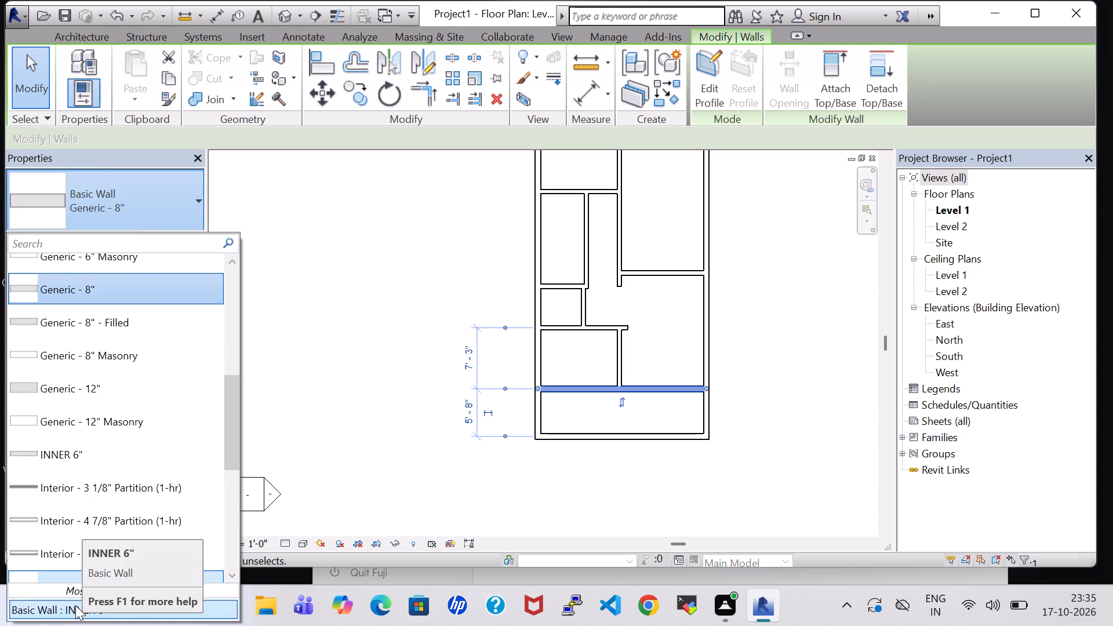
pyautogui.click(75, 605)
pyautogui.click(827, 369)
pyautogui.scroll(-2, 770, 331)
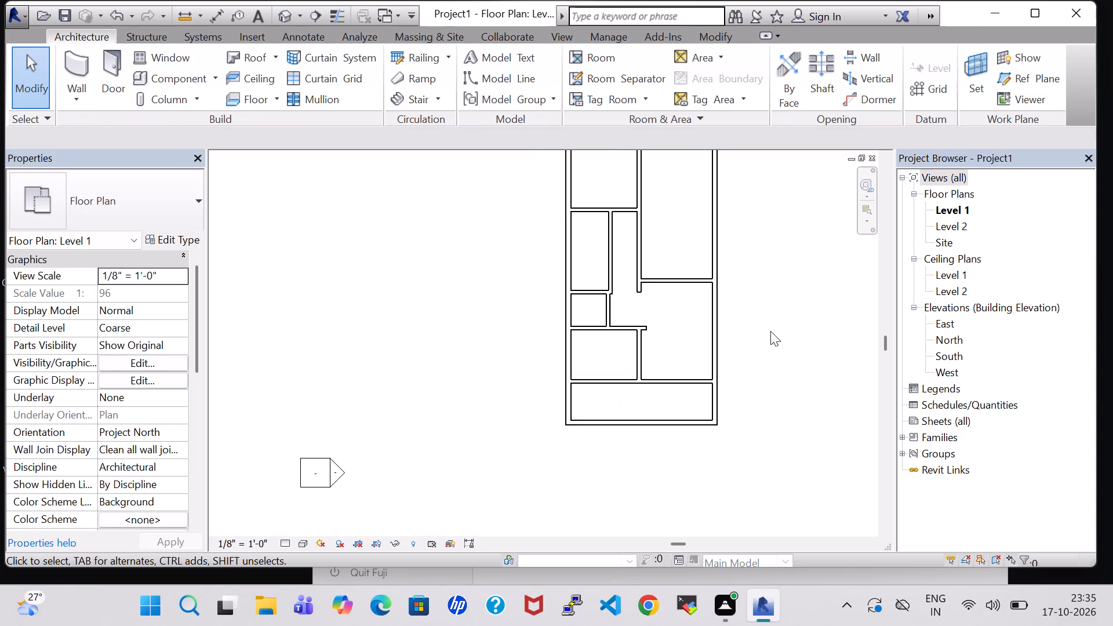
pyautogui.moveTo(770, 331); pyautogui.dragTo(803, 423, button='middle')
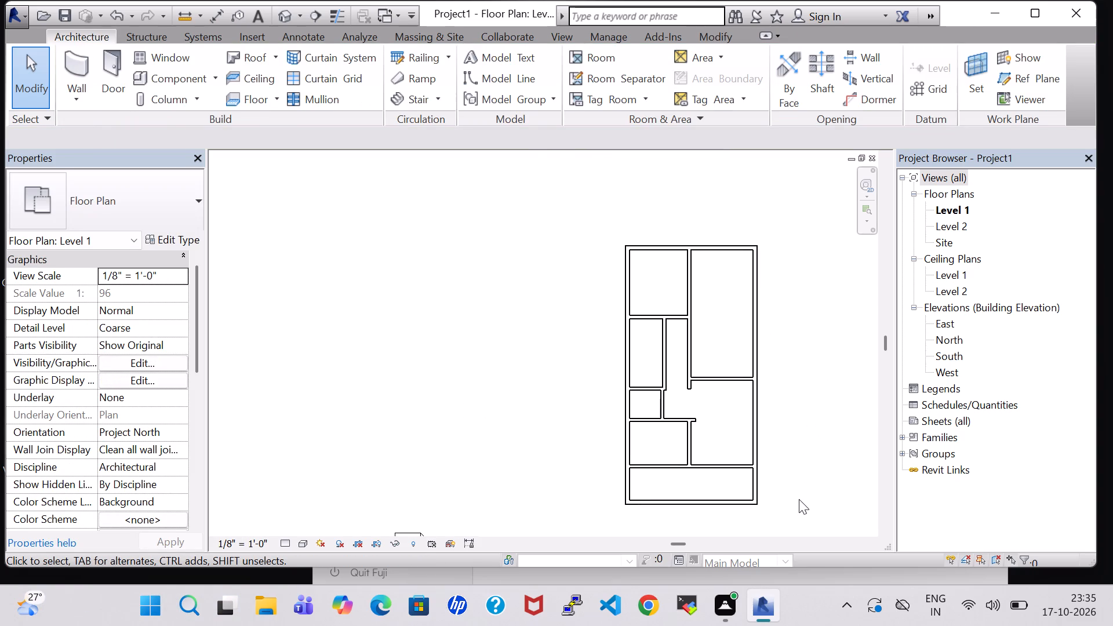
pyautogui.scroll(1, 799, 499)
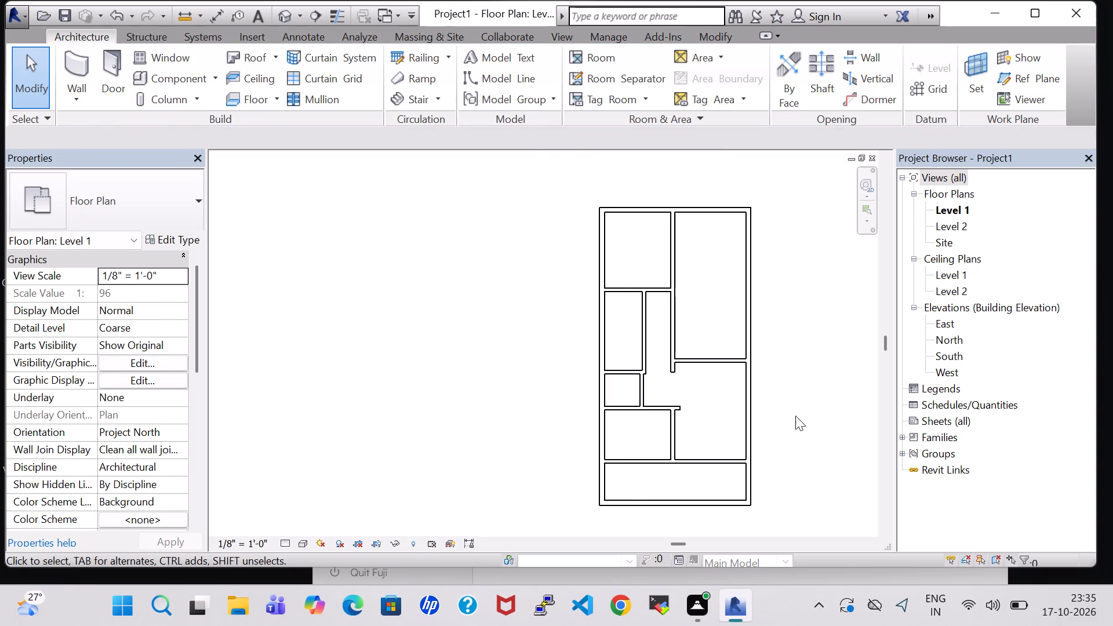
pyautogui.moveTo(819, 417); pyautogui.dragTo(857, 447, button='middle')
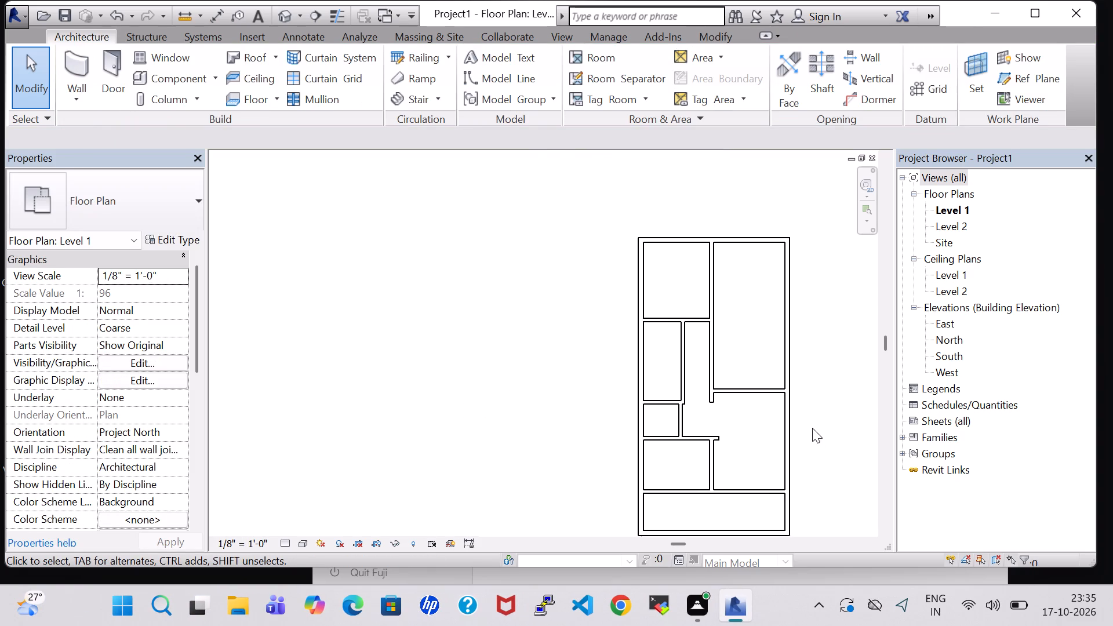
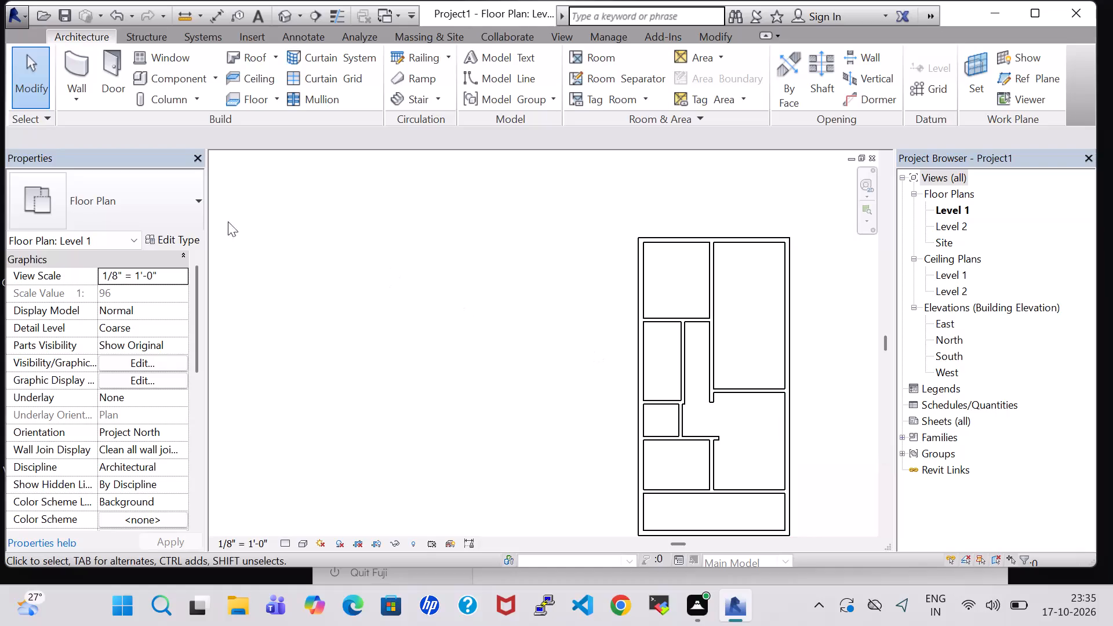
# Place a Single-Flush 34" x 80" door in the top-left room's bottom wall, centred on the passage and swinging into the room.
pyautogui.click(117, 68)
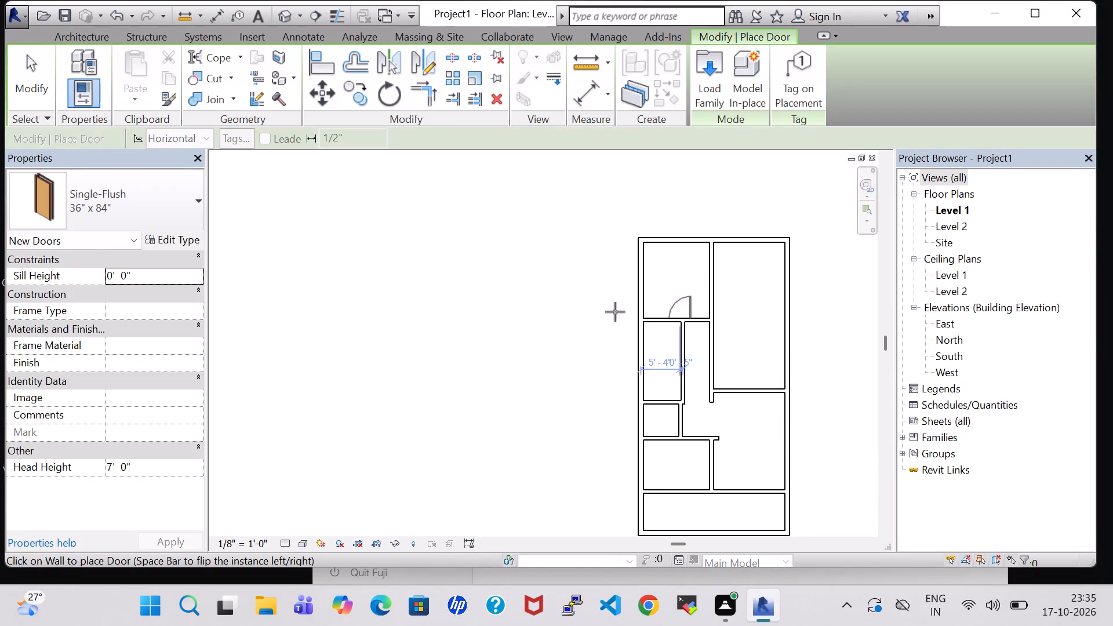
pyautogui.click(166, 211)
pyautogui.scroll(2, 115, 320)
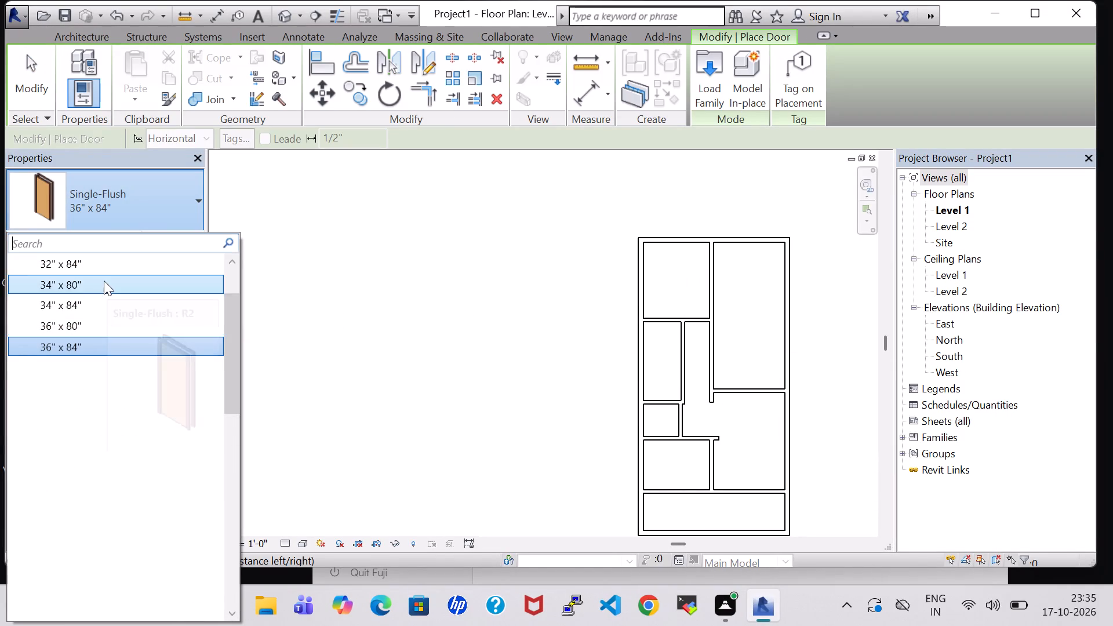
pyautogui.click(104, 281)
pyautogui.scroll(6, 679, 438)
pyautogui.moveTo(726, 231); pyautogui.dragTo(707, 396, button='middle')
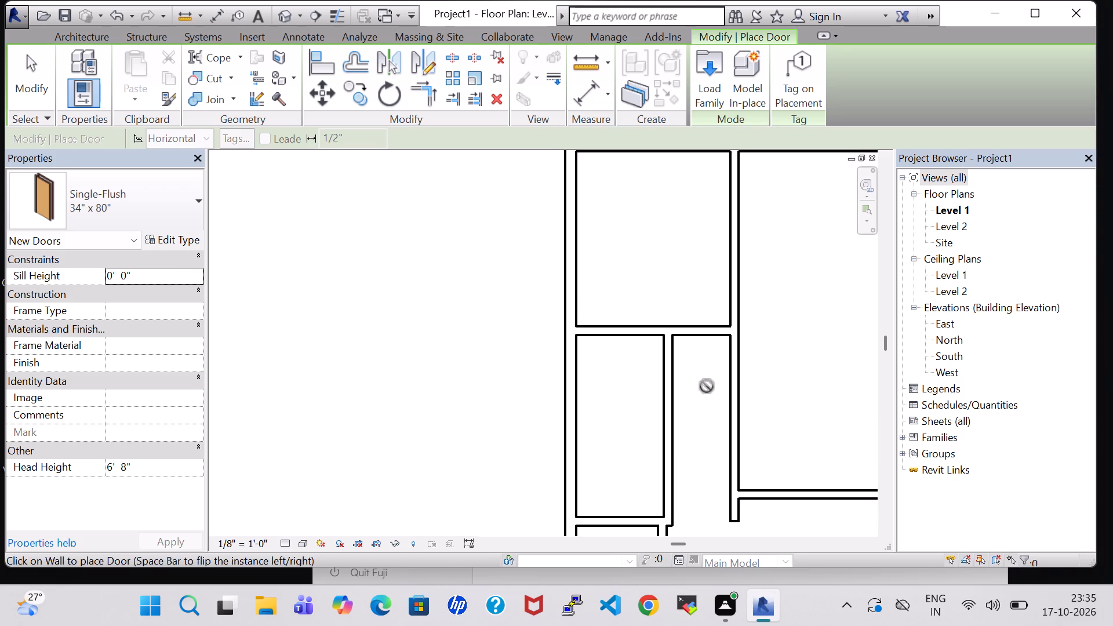
pyautogui.scroll(2, 698, 322)
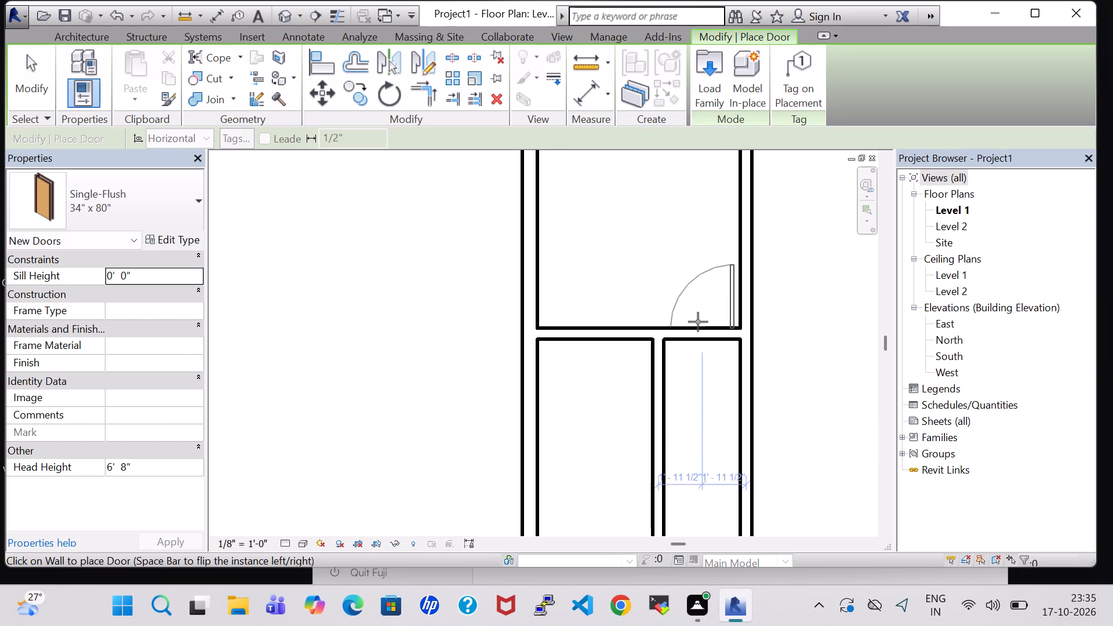
pyautogui.scroll(3, 698, 322)
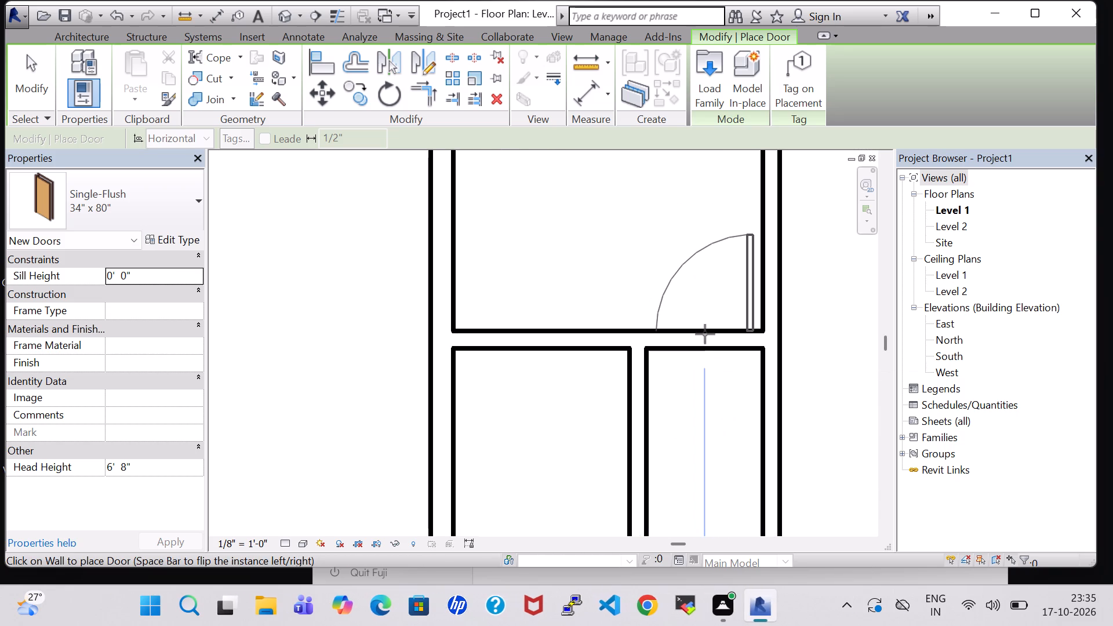
pyautogui.click(706, 334)
pyautogui.press('Escape')
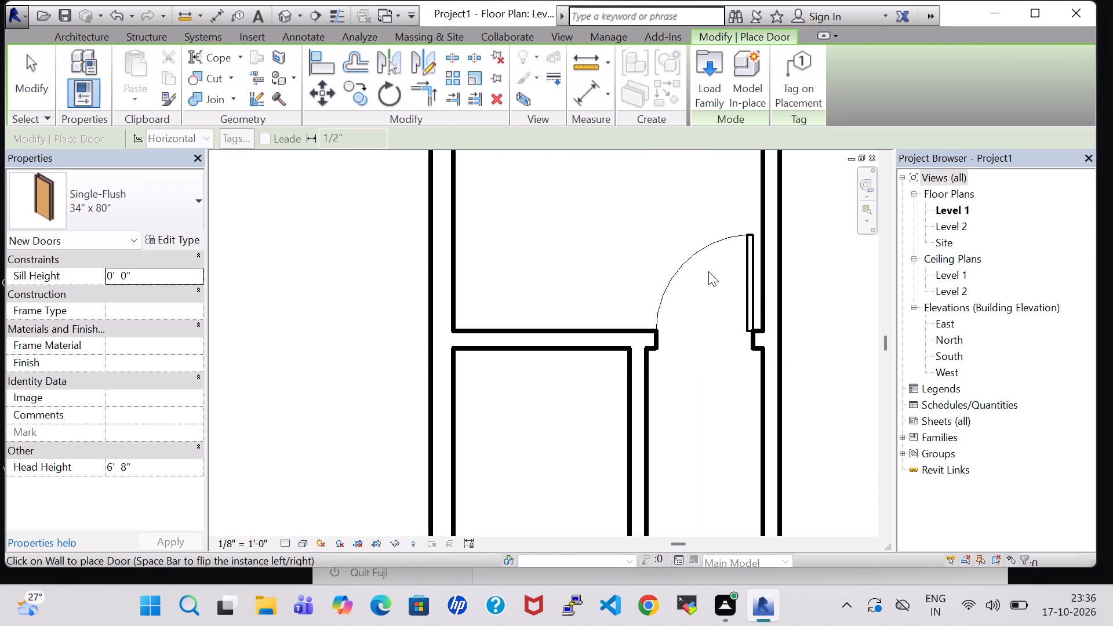
pyautogui.press('Escape')
# Nudge the top-left room's door slightly right along its wall, towards the long central wall.
pyautogui.click(699, 257)
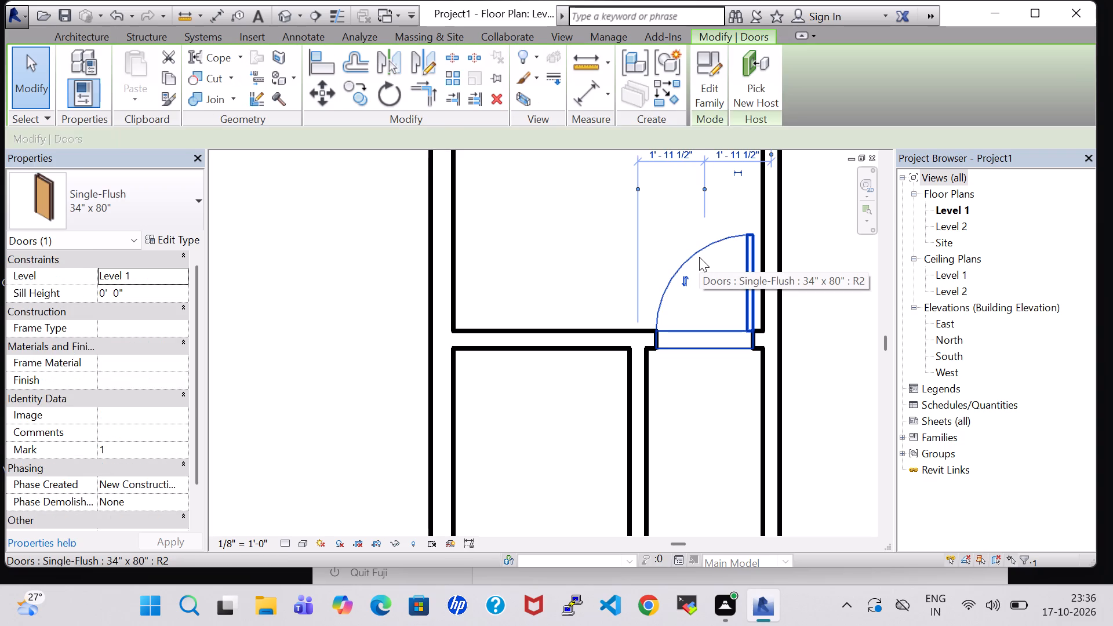
pyautogui.press('Right')
pyautogui.click(825, 303)
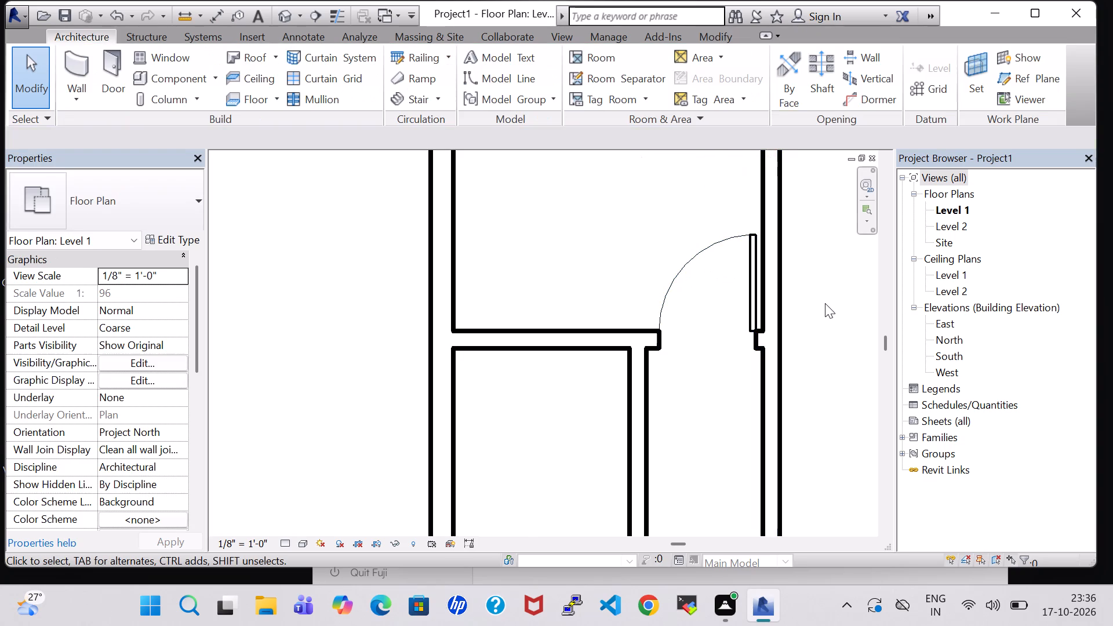
# Place a Single-Flush 30" x 80" door in the narrow middle-left room's right wall, hinged at the bottom, about 1'-9" above the bottom wall.
pyautogui.scroll(-6, 825, 303)
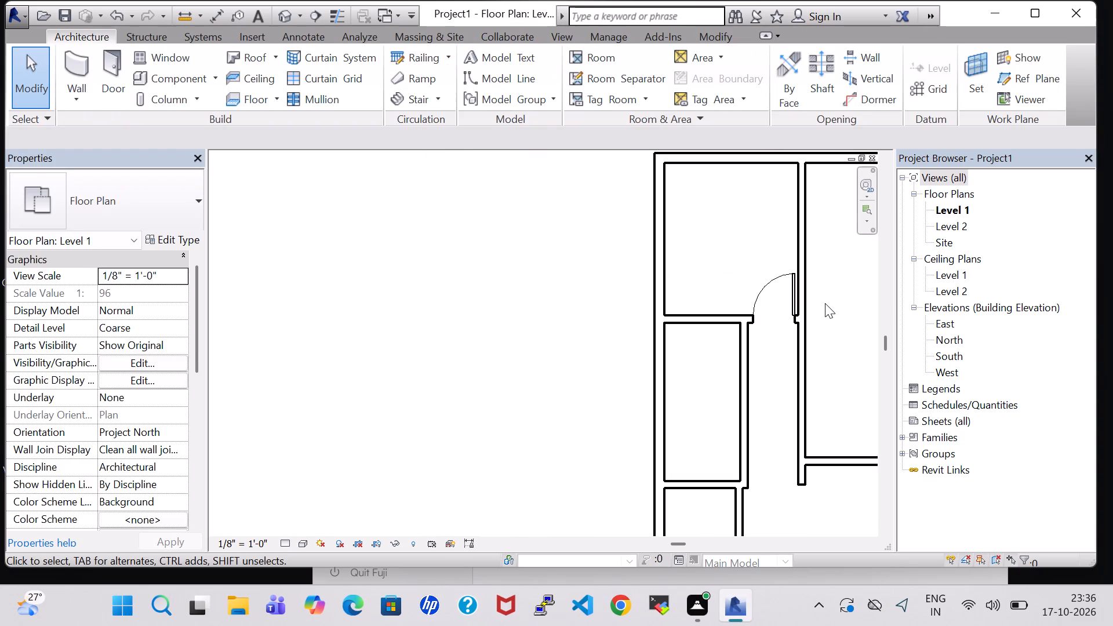
pyautogui.click(118, 78)
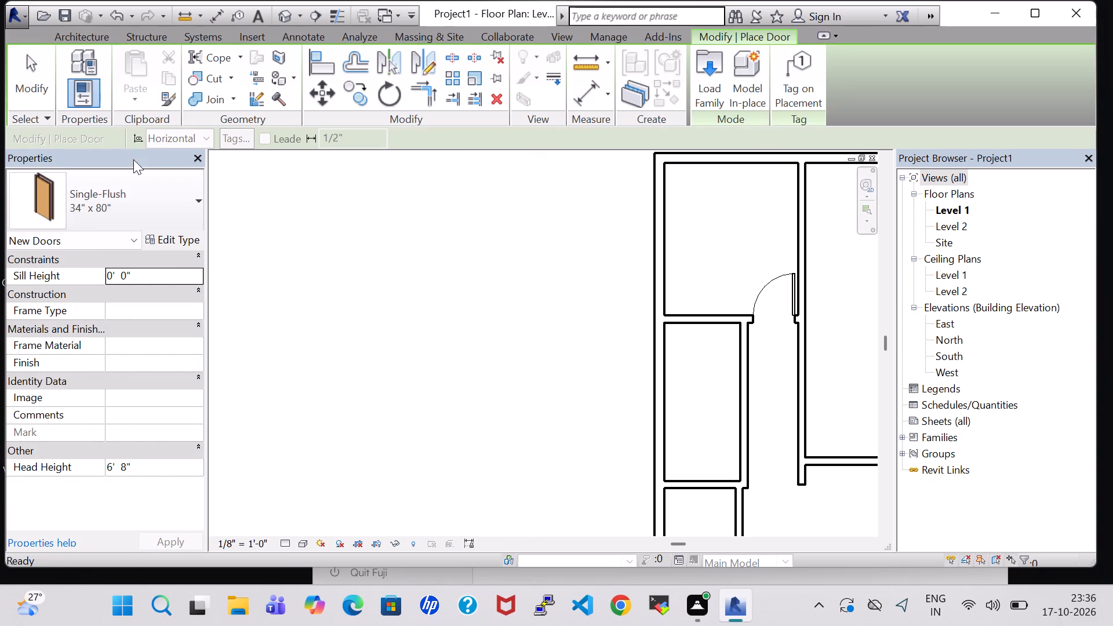
pyautogui.click(148, 206)
pyautogui.scroll(2, 127, 274)
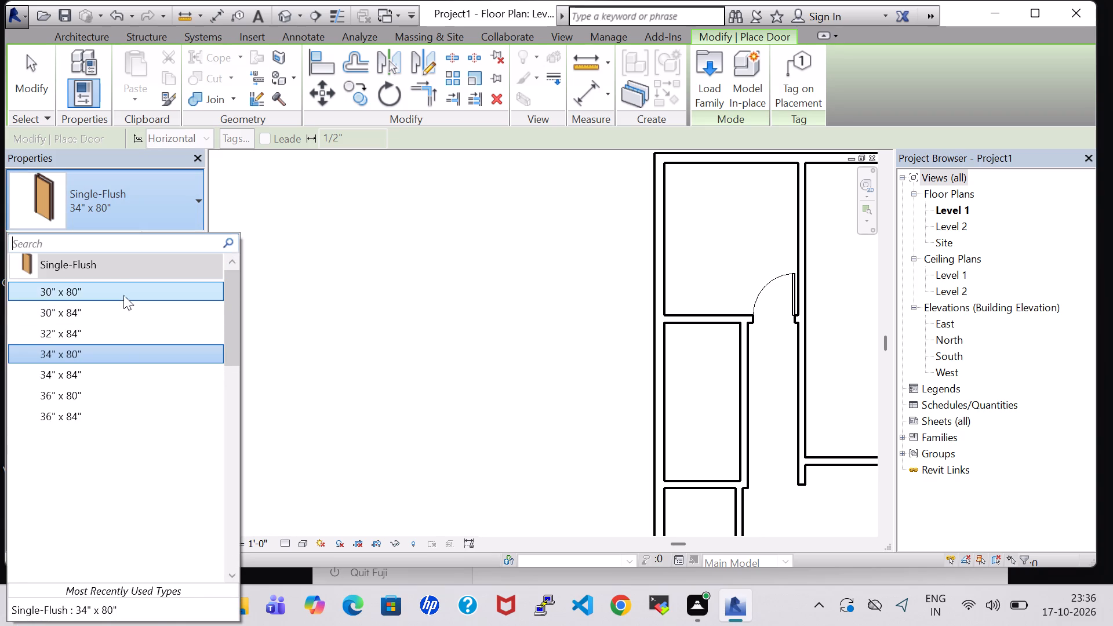
pyautogui.click(123, 298)
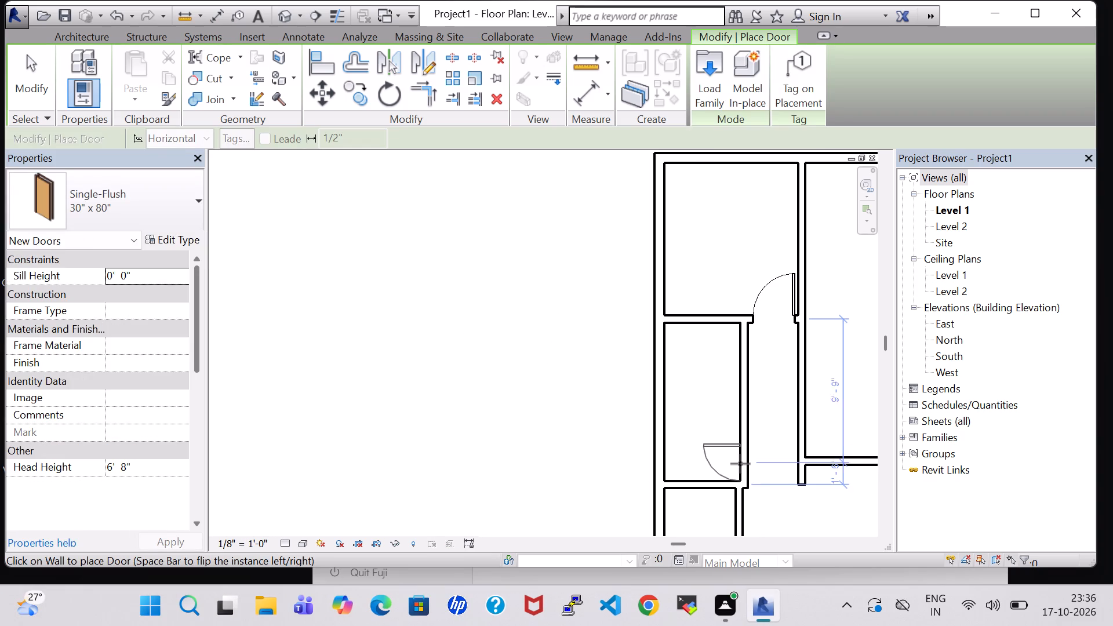
pyautogui.press('space')
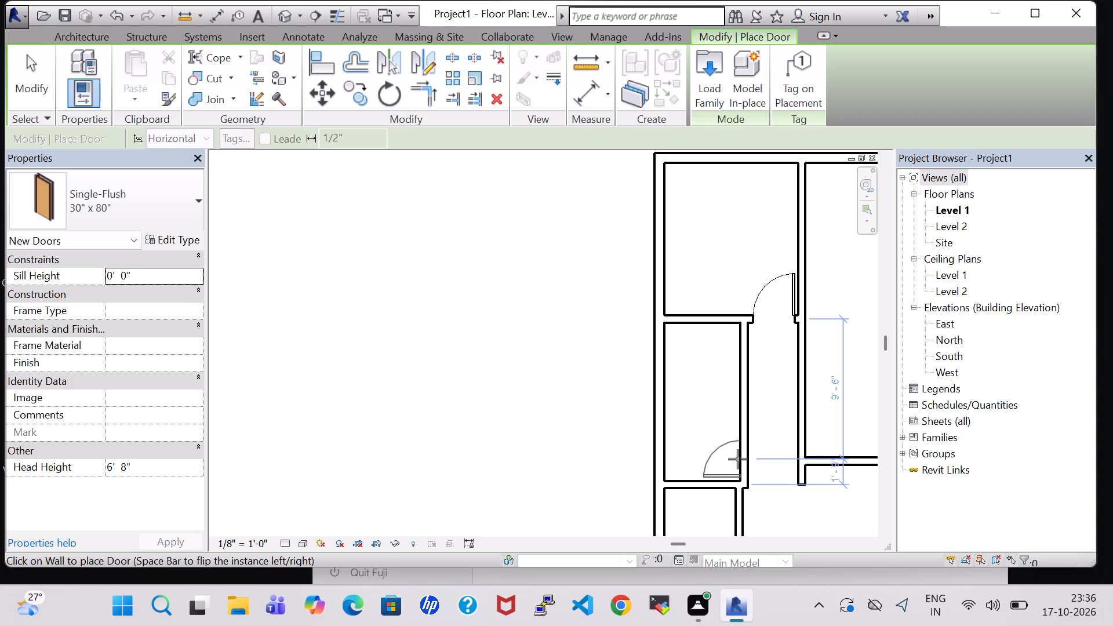
pyautogui.click(738, 459)
# Place another 30" x 80" door in the small left room's right wall, swinging inward, about 1'-10" above its bottom wall.
pyautogui.scroll(-2, 700, 417)
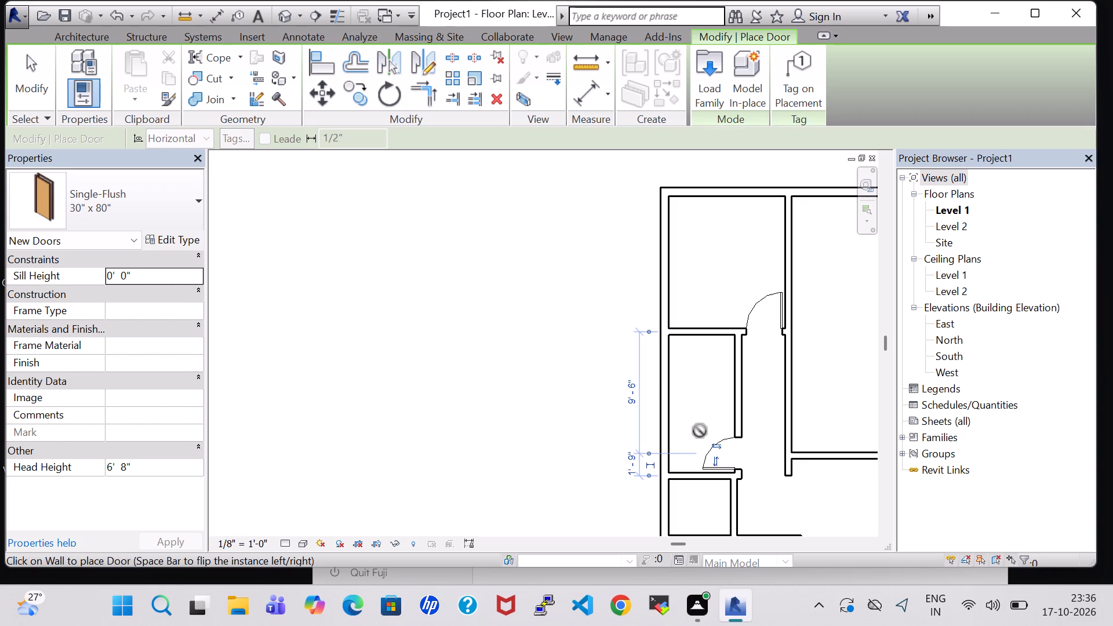
pyautogui.scroll(-1, 700, 431)
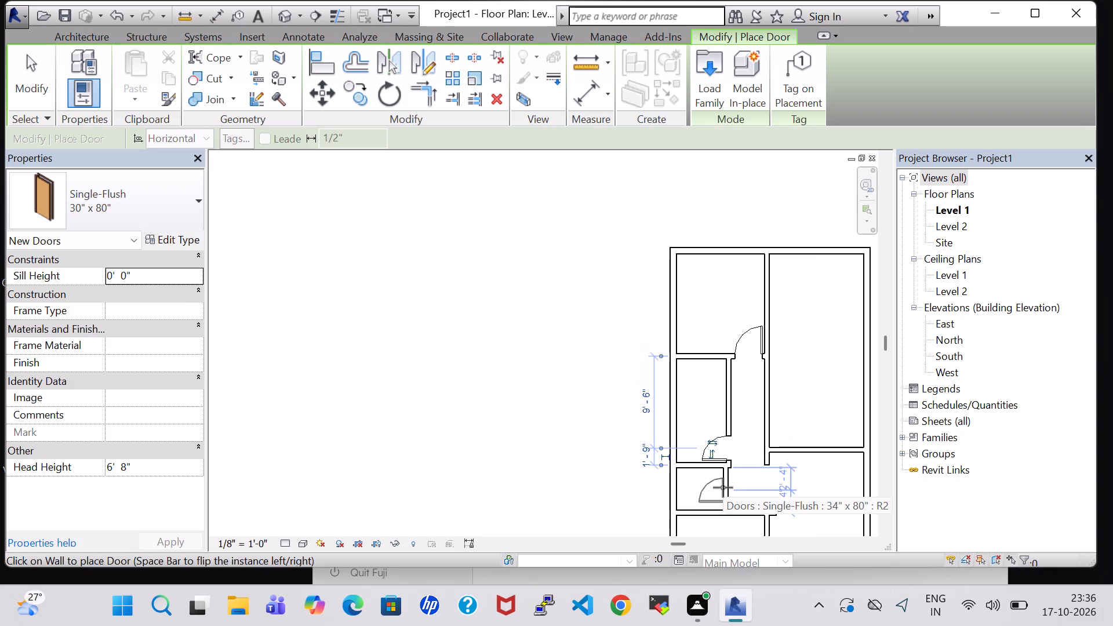
pyautogui.scroll(4, 723, 487)
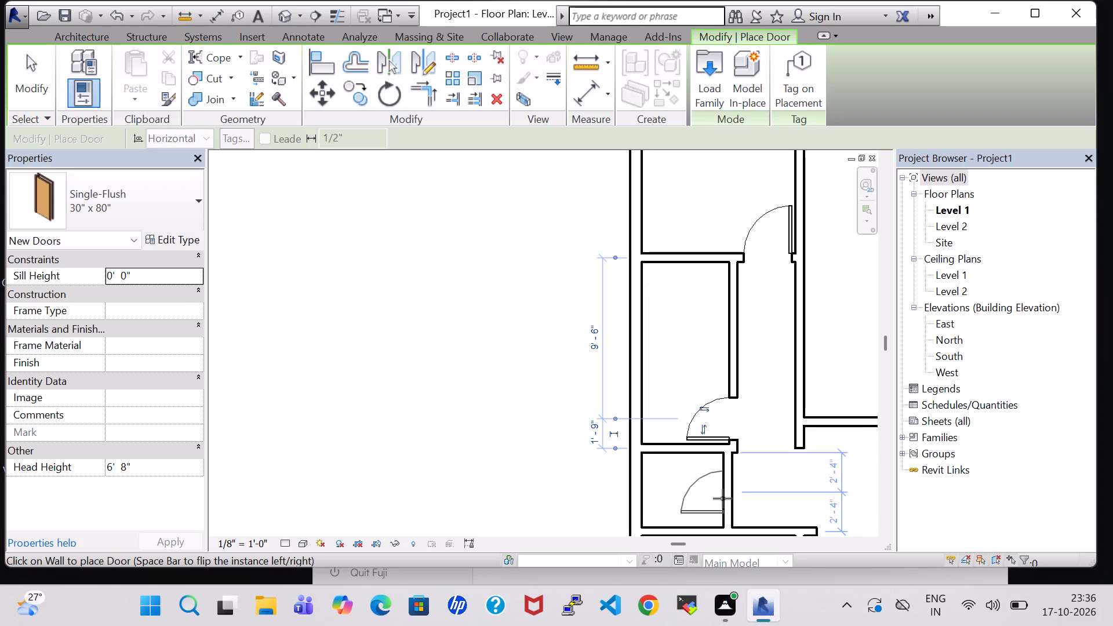
pyautogui.moveTo(723, 498); pyautogui.dragTo(725, 398, button='middle')
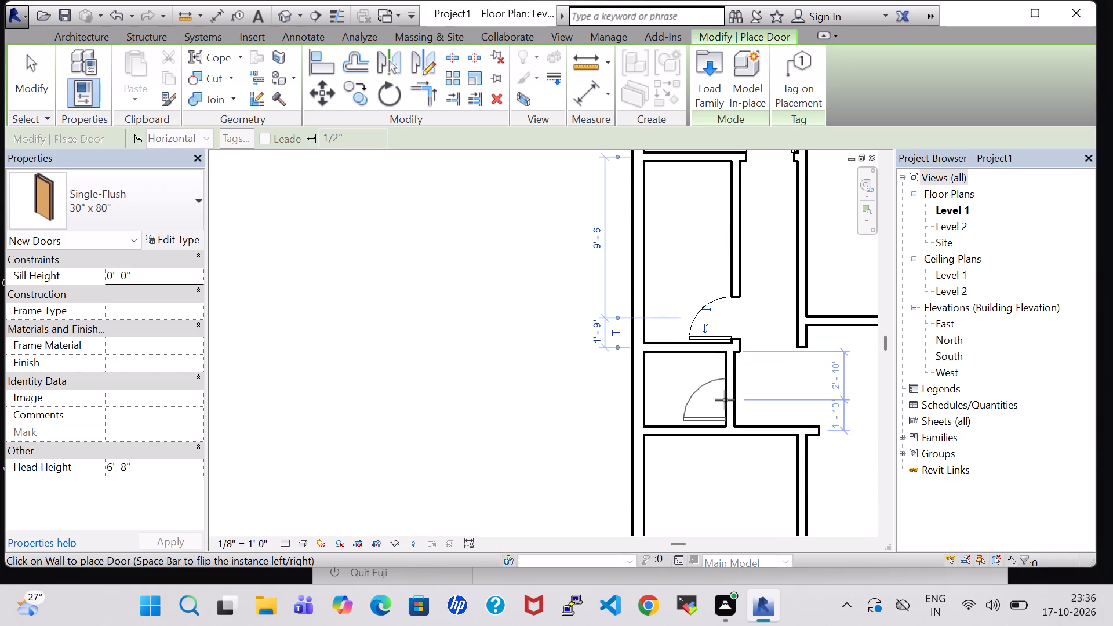
pyautogui.click(725, 400)
pyautogui.scroll(-6, 749, 409)
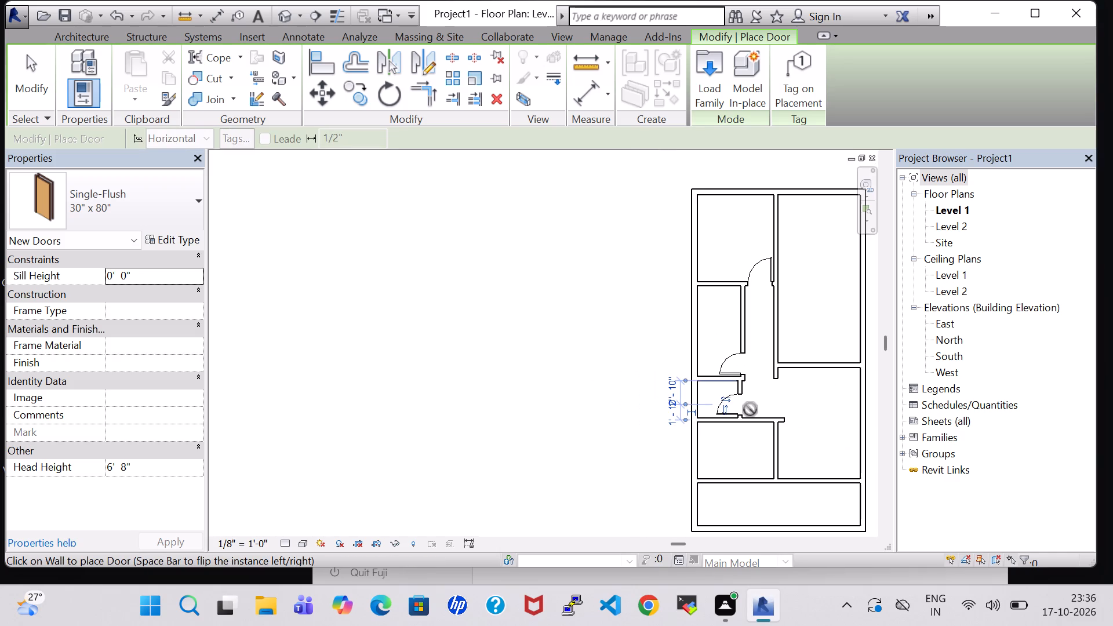
pyautogui.press('Escape')
pyautogui.press('Escape')
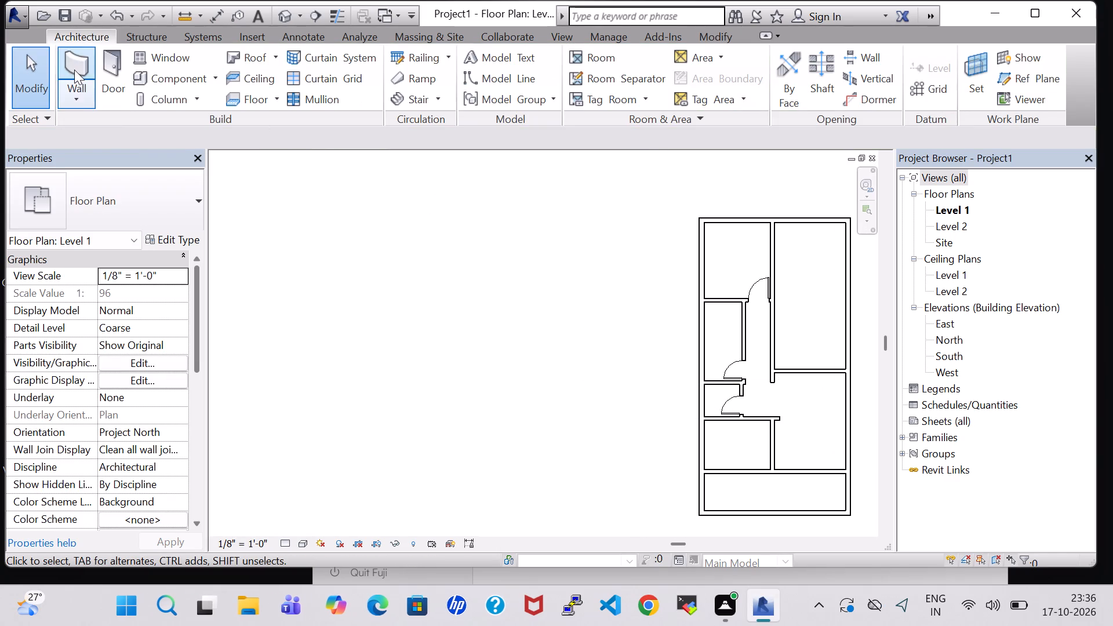
# Draw a horizontal INNER 6" wall from the midpoint of the narrow middle-left room's right wall to the left outer wall.
pyautogui.click(74, 70)
pyautogui.click(175, 214)
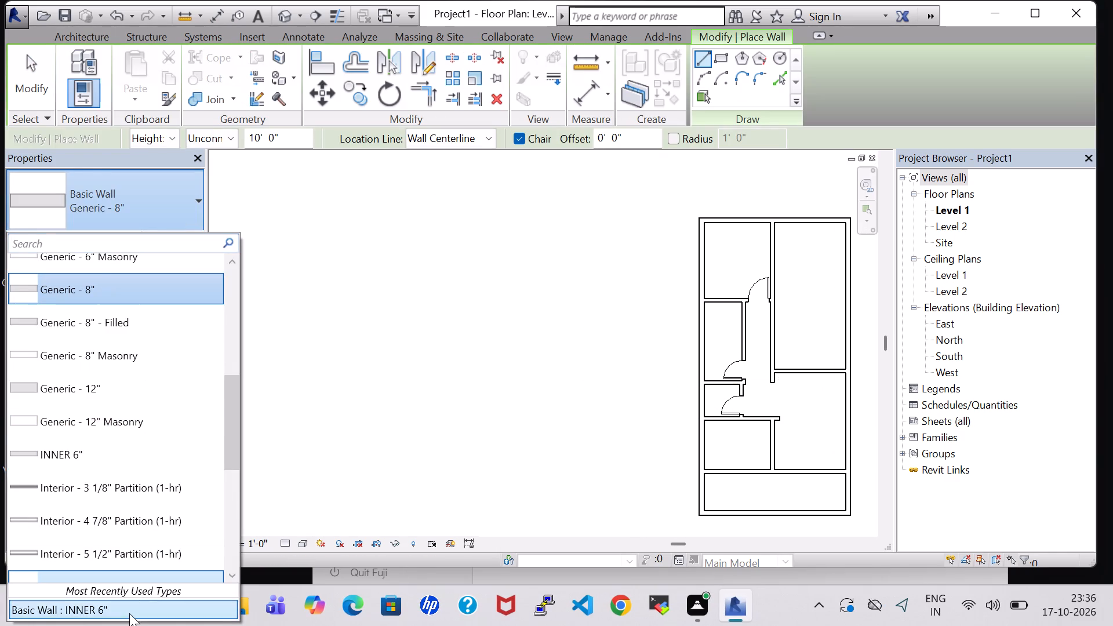
pyautogui.click(128, 614)
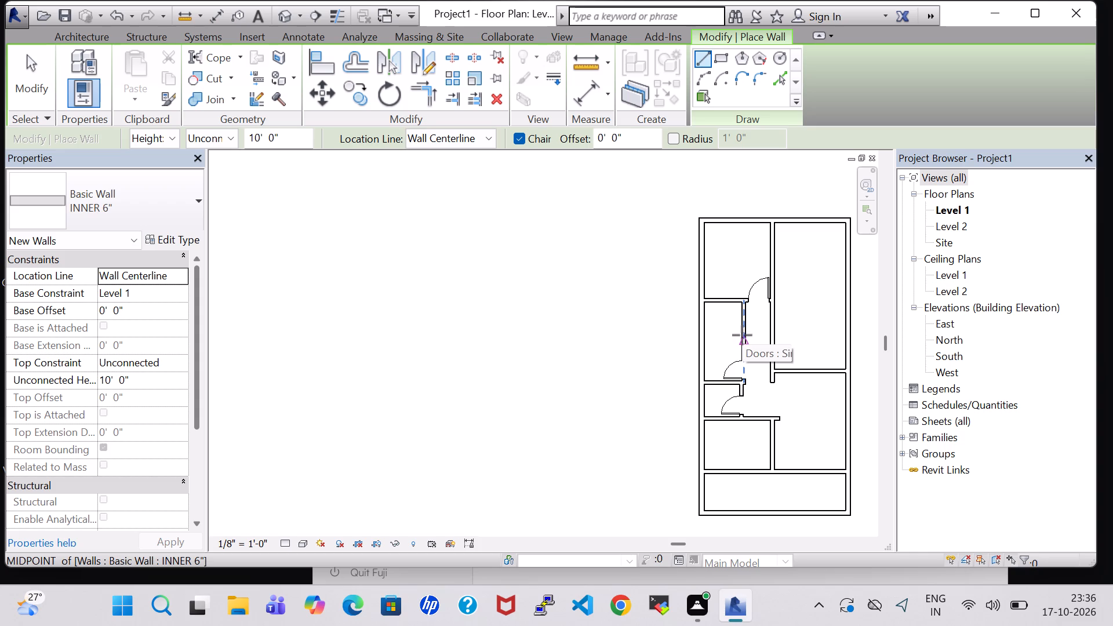
pyautogui.scroll(6, 742, 335)
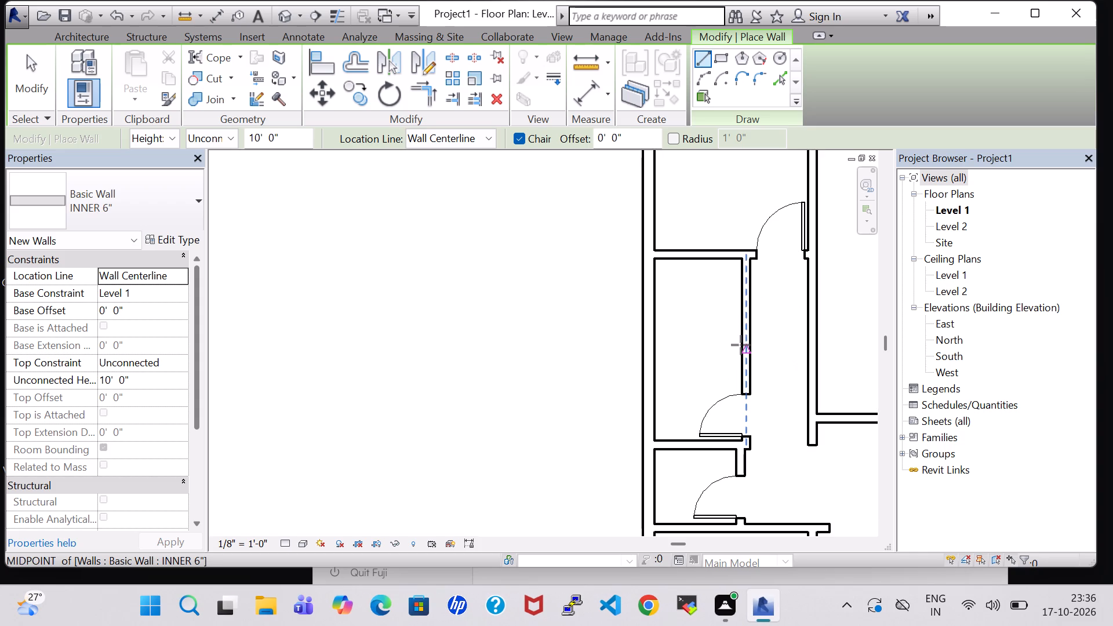
pyautogui.click(748, 343)
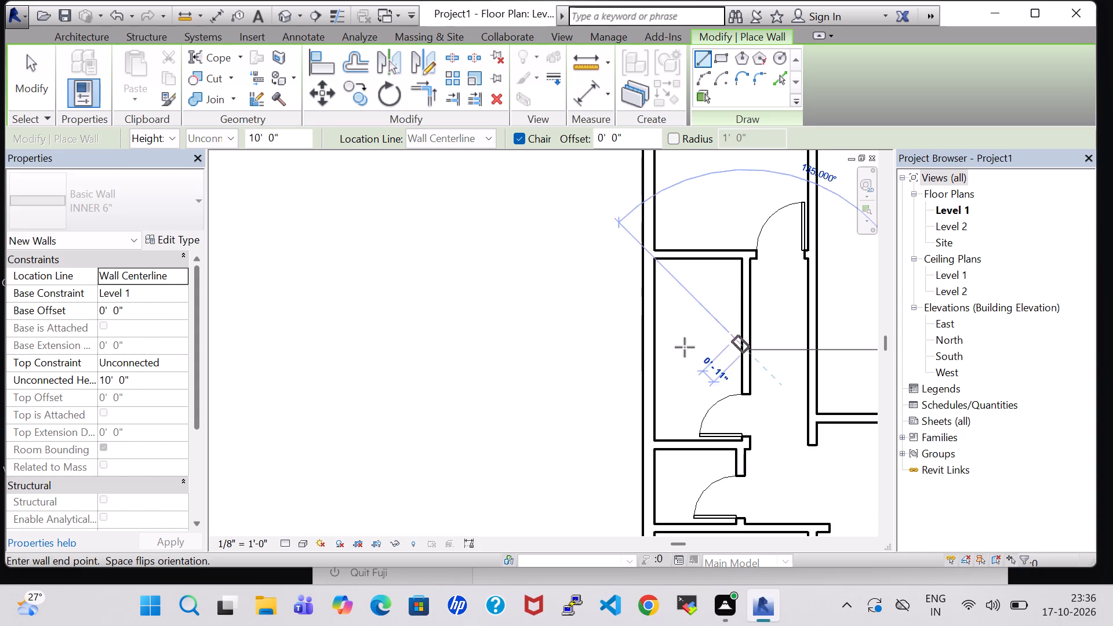
pyautogui.click(646, 347)
pyautogui.press('Escape')
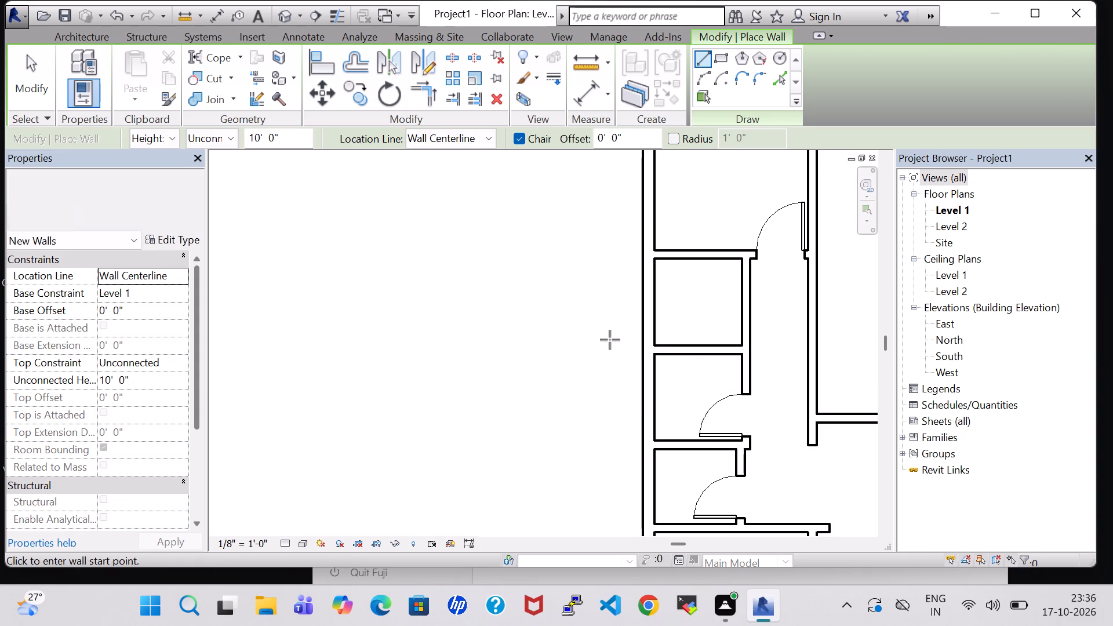
pyautogui.press('Escape')
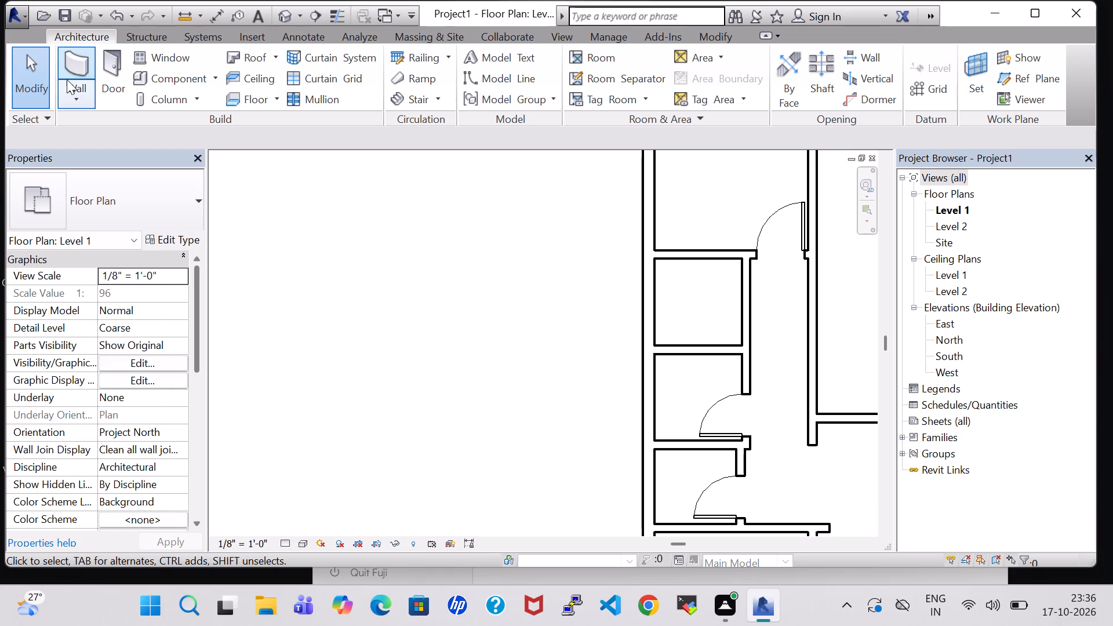
# Place a 30" x 80" door in the upper divided room's right wall, hinged at the bottom, about 1'-9" above the new dividing wall.
pyautogui.click(112, 72)
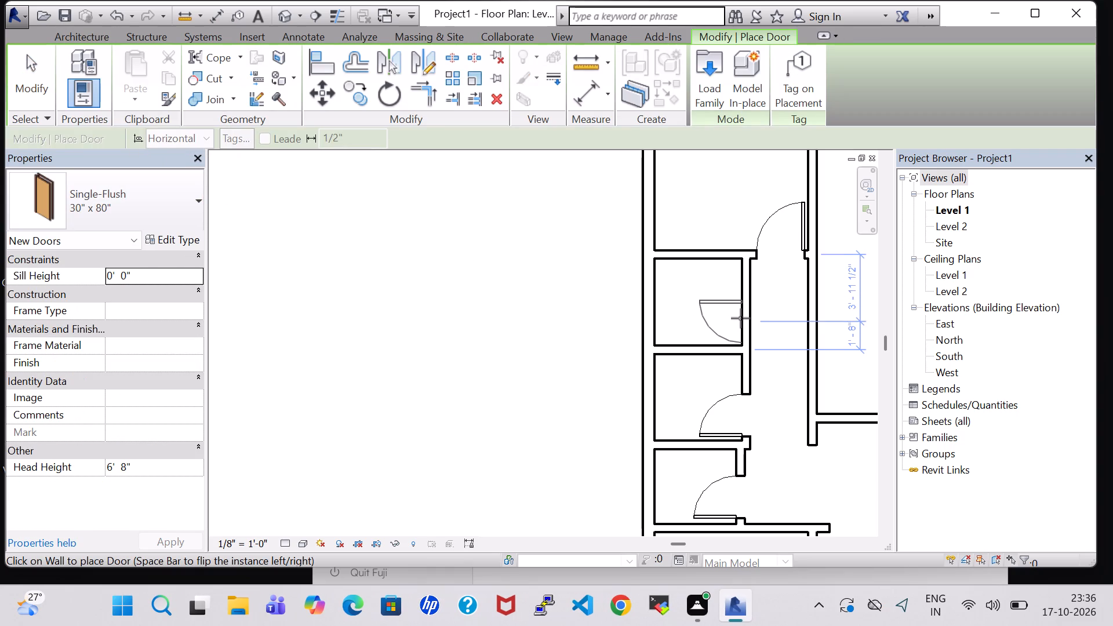
pyautogui.press('space')
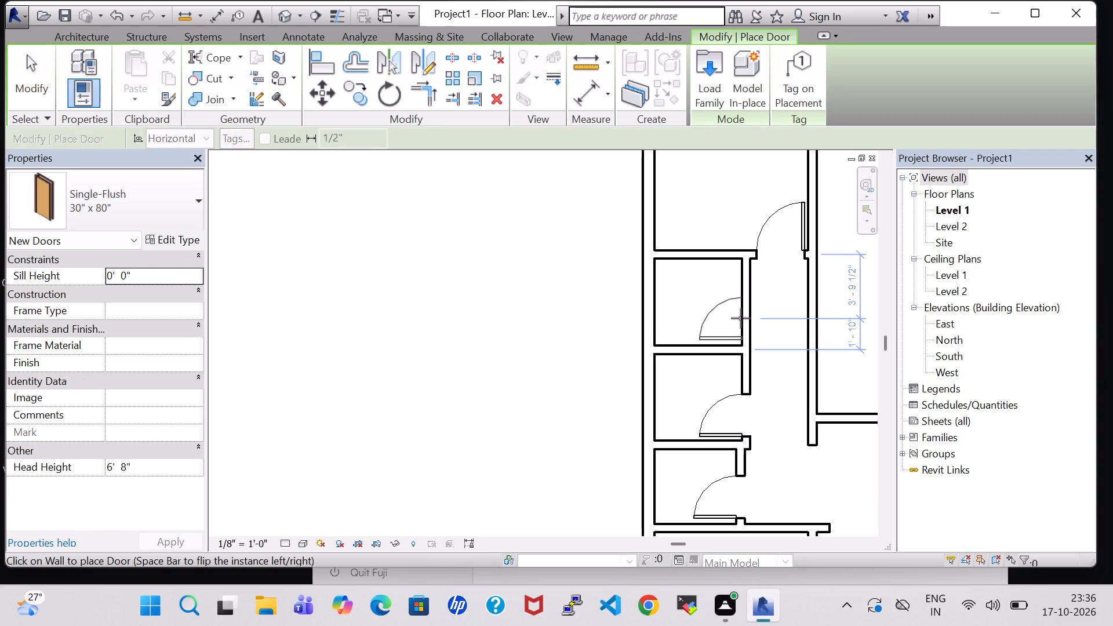
pyautogui.scroll(2, 741, 318)
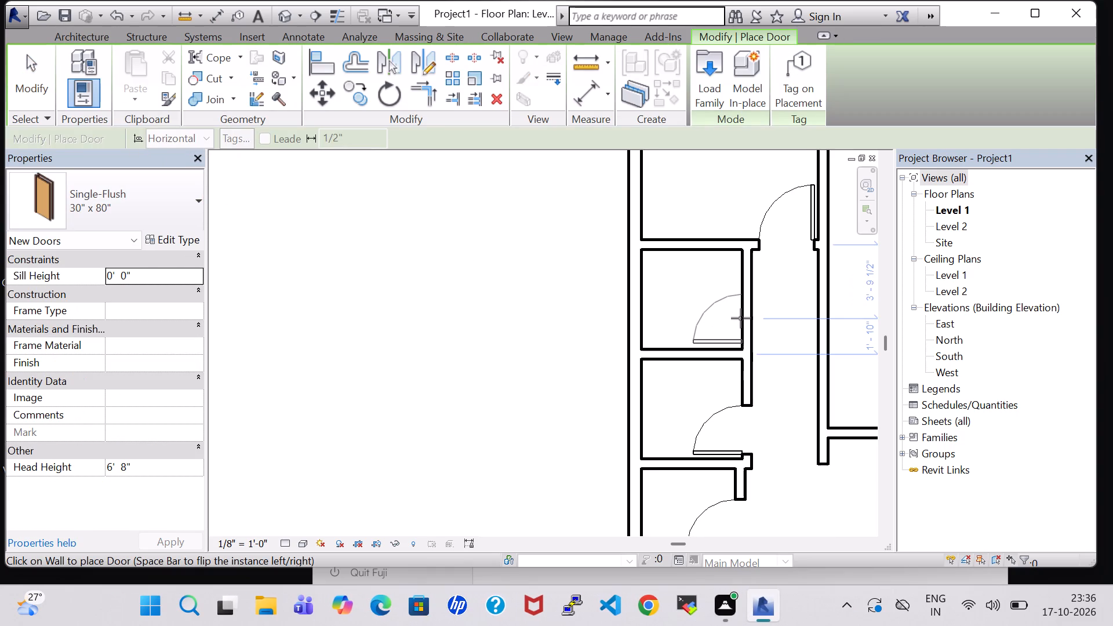
pyautogui.click(741, 320)
pyautogui.scroll(-2, 728, 320)
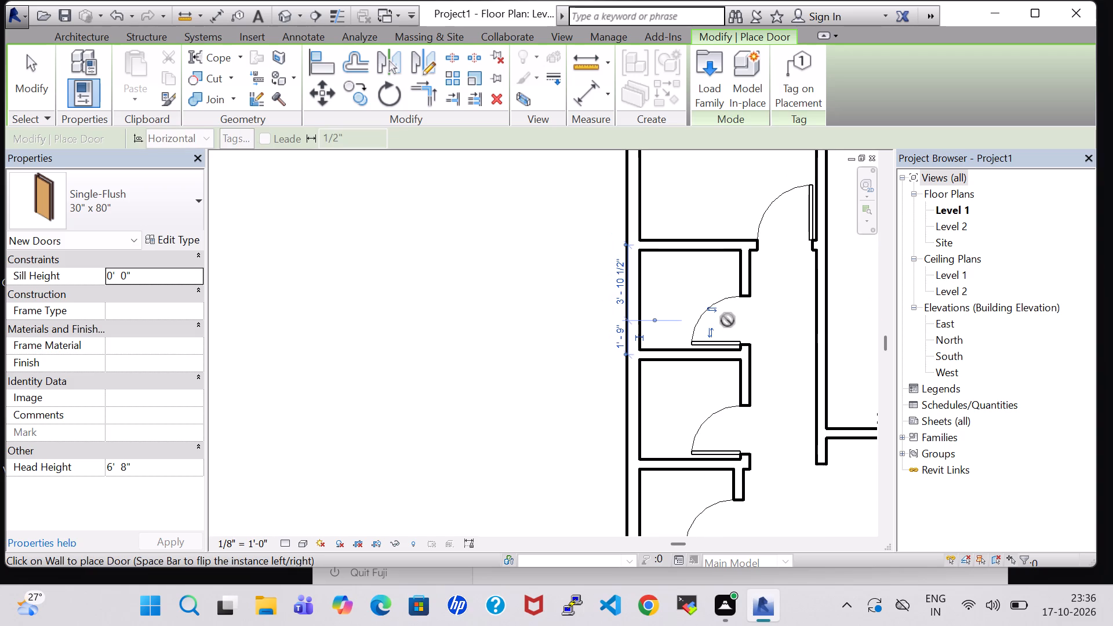
pyautogui.press('Escape')
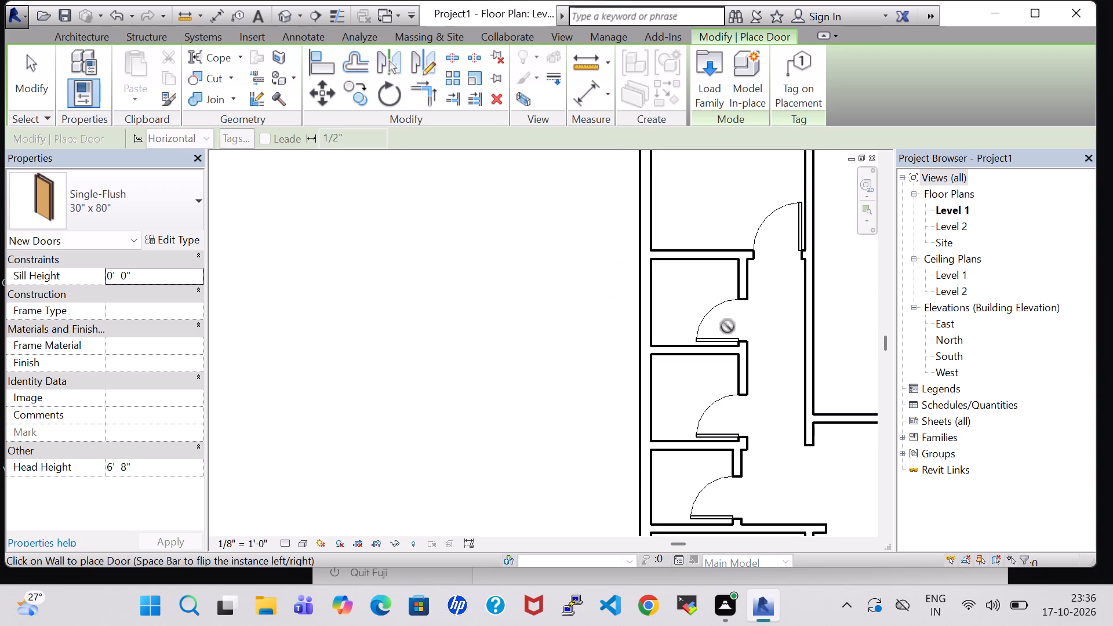
pyautogui.press('Escape')
# Flip the lower divided room's door so it hinges at its upper end and swings into the room.
pyautogui.click(710, 420)
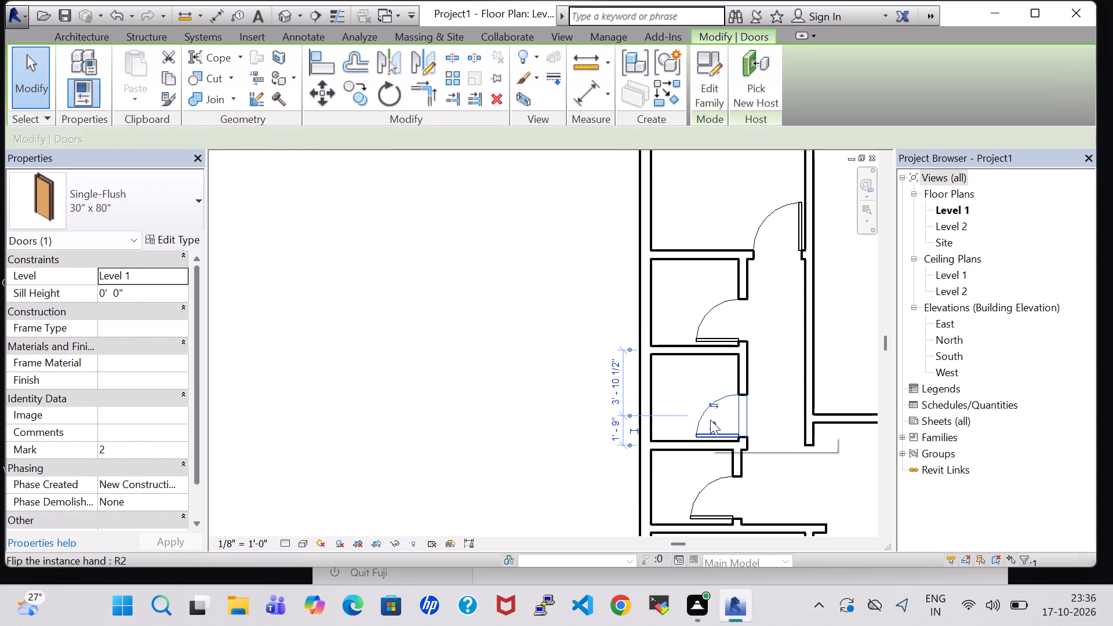
pyautogui.press('space')
pyautogui.press('space')
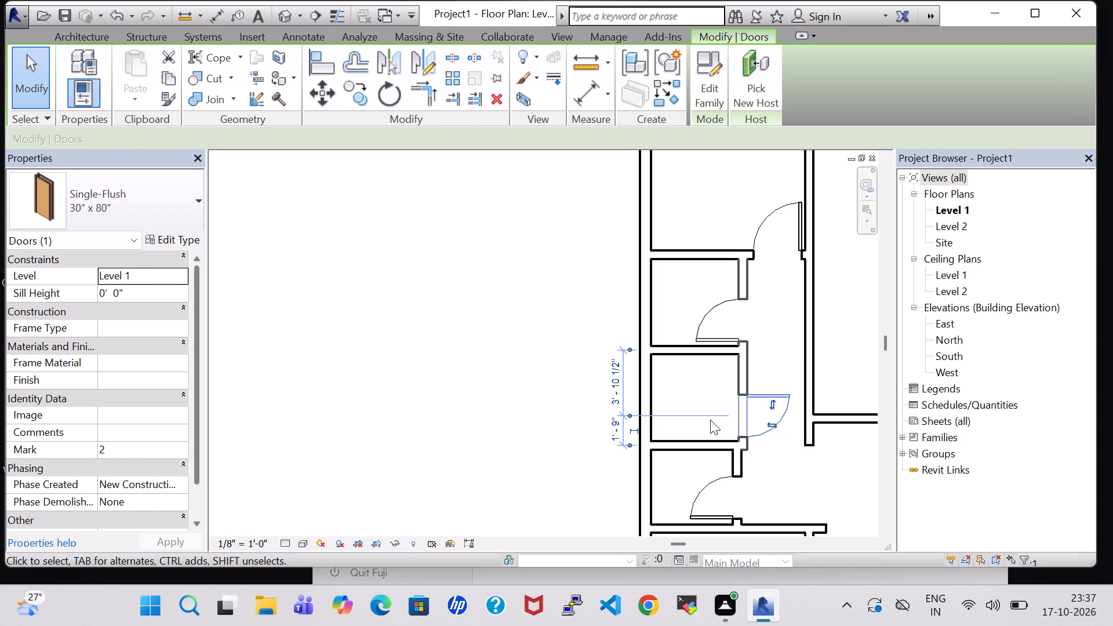
pyautogui.press('space')
# Nudge the lower divided room's door up along its wall to 1'-8 1/2" below the dividing wall.
pyautogui.press('Up')
pyautogui.press('Up')
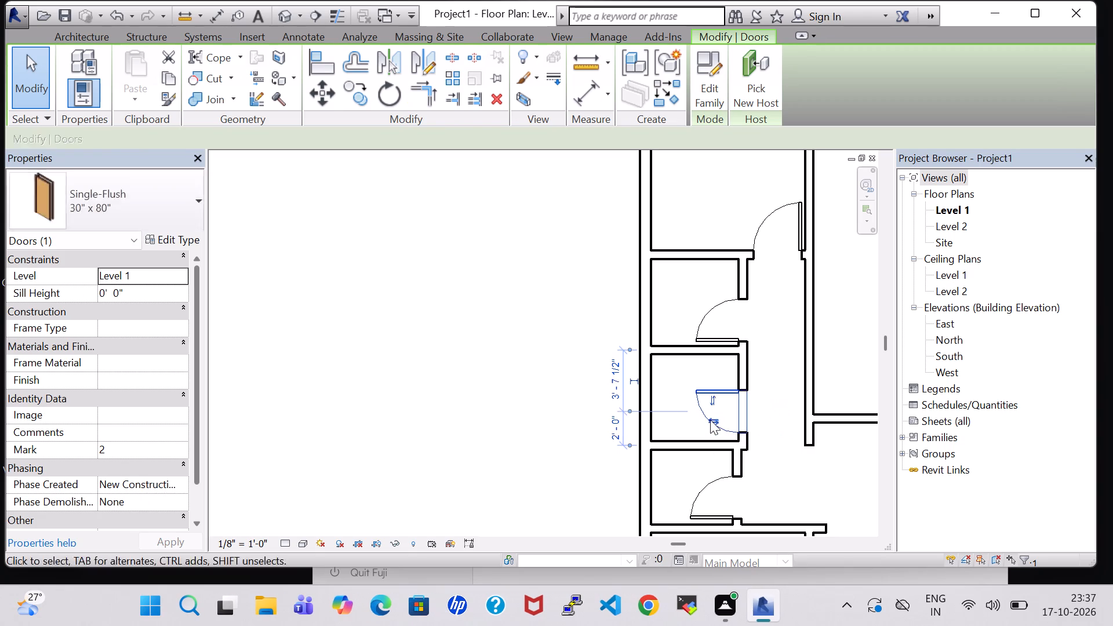
pyautogui.press('Up')
pyautogui.press('Up')
pyautogui.press('Up')
pyautogui.press('Up')
pyautogui.press('Up')
pyautogui.press('Up')
pyautogui.scroll(5, 710, 420)
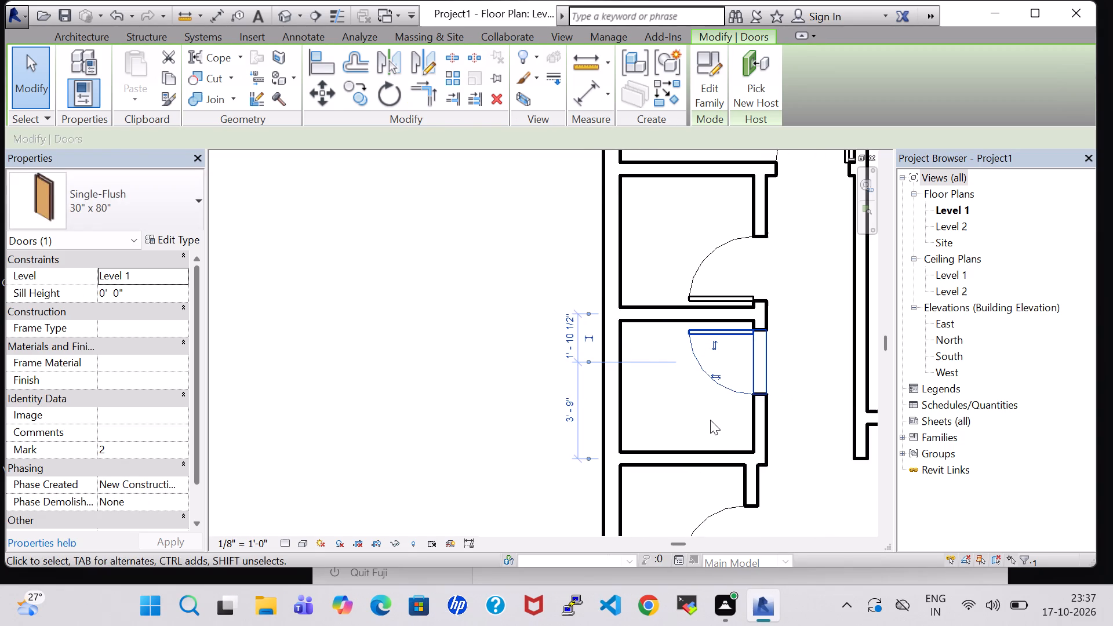
pyautogui.press('Up')
pyautogui.press('Up')
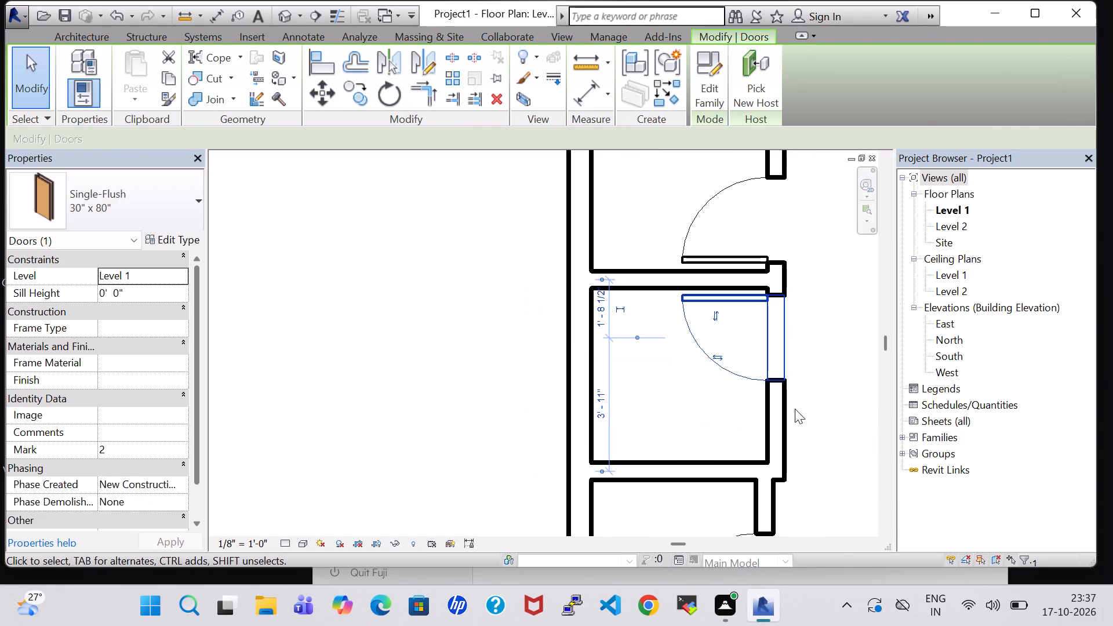
# Place a 30" x 80" door in the large upper-right room's left wall, about 1'-8" above its bottom wall, swinging into the room.
pyautogui.click(815, 329)
pyautogui.scroll(-3, 815, 329)
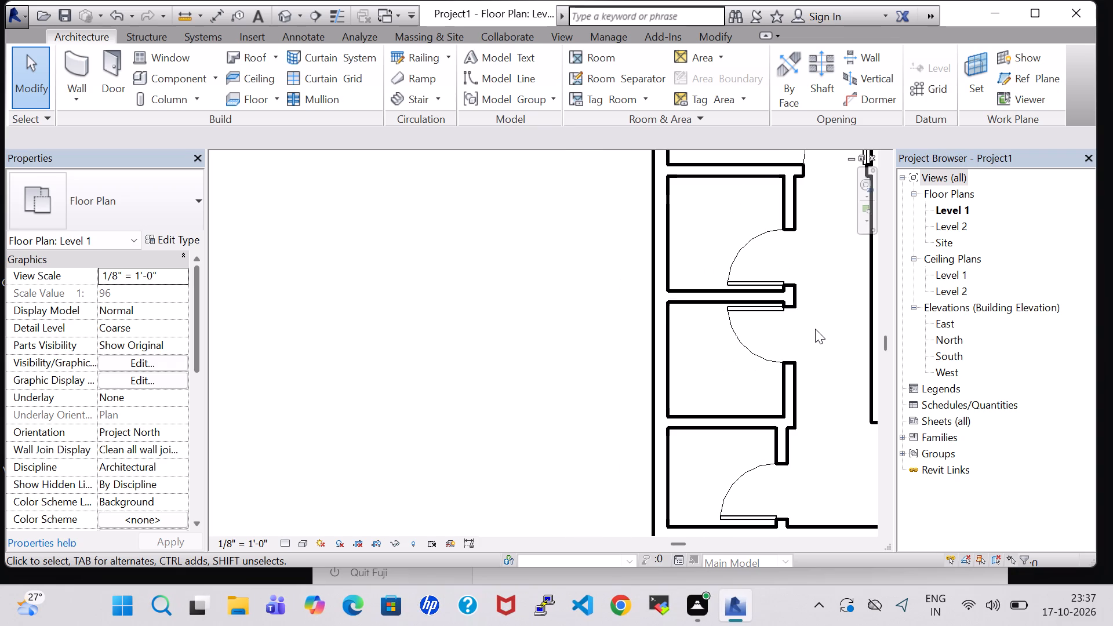
pyautogui.scroll(-1, 843, 319)
pyautogui.moveTo(827, 347); pyautogui.dragTo(755, 348, button='middle')
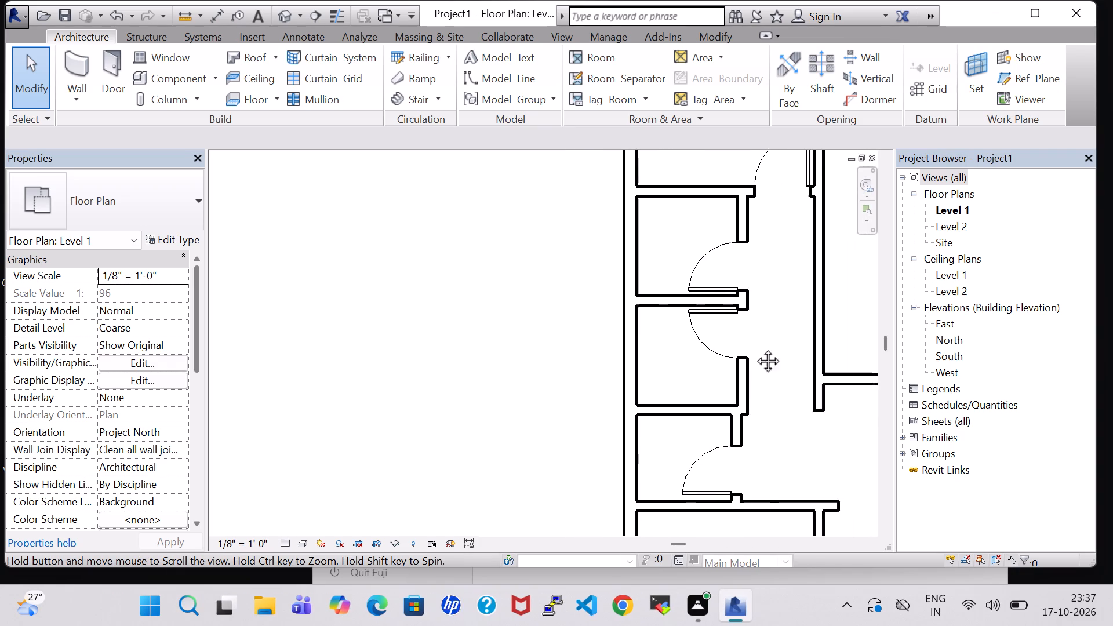
pyautogui.moveTo(755, 348); pyautogui.dragTo(686, 348, button='middle')
pyautogui.click(111, 64)
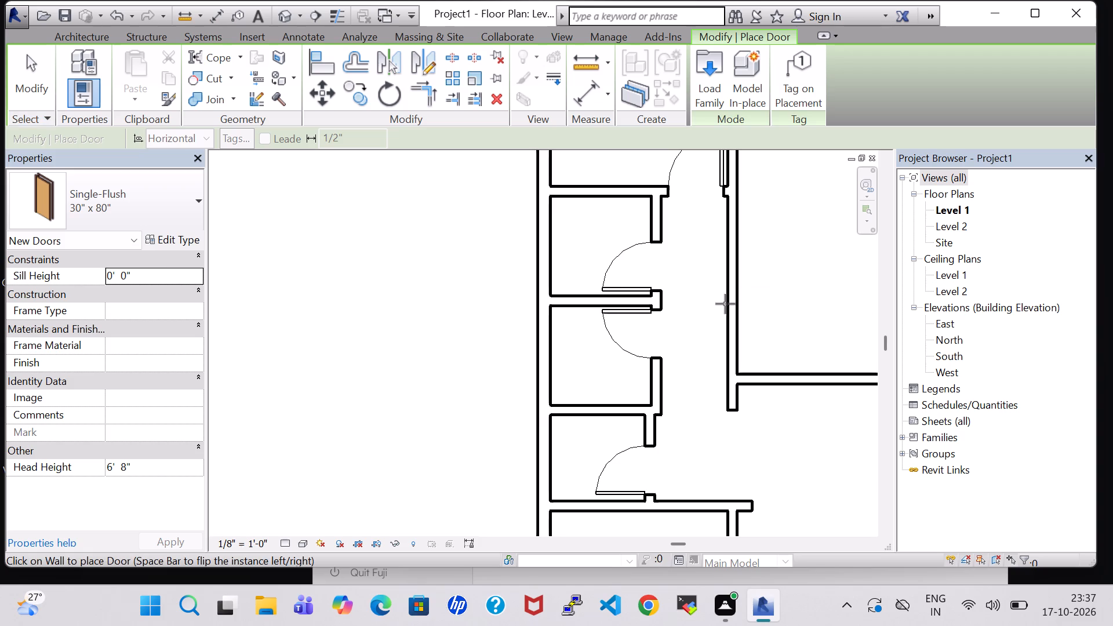
pyautogui.click(736, 346)
pyautogui.scroll(-4, 740, 281)
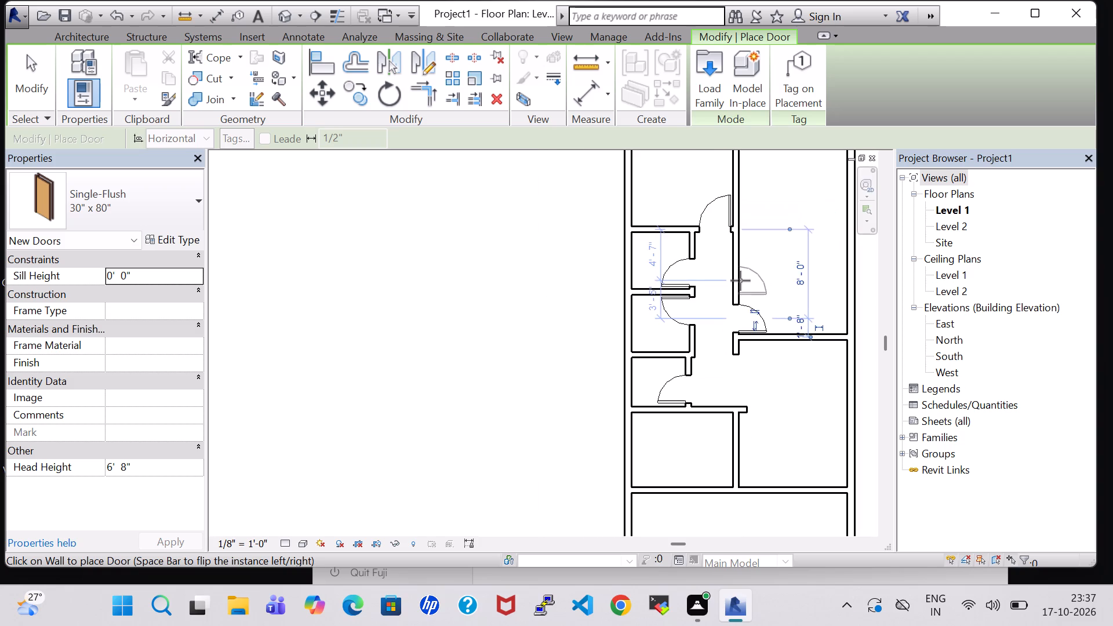
pyautogui.press('Escape')
pyautogui.press('Escape')
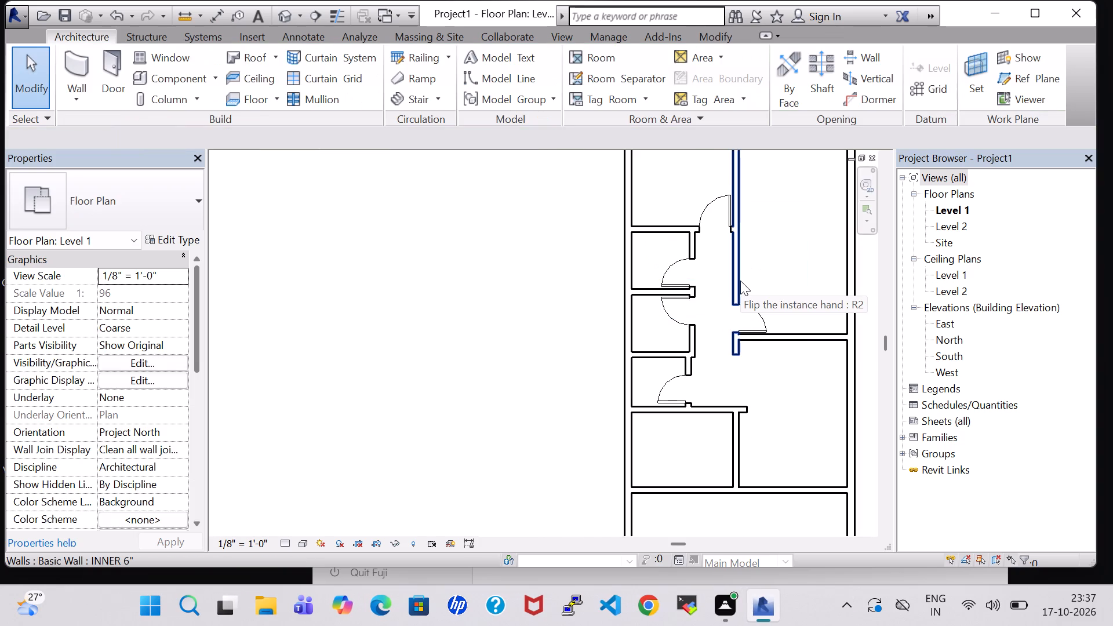
# Load the residential Door-Exterior-Double-Full Glass-Wood_Clad family for door placement, keeping the 60" x 80" type.
pyautogui.moveTo(780, 296); pyautogui.dragTo(752, 297, button='middle')
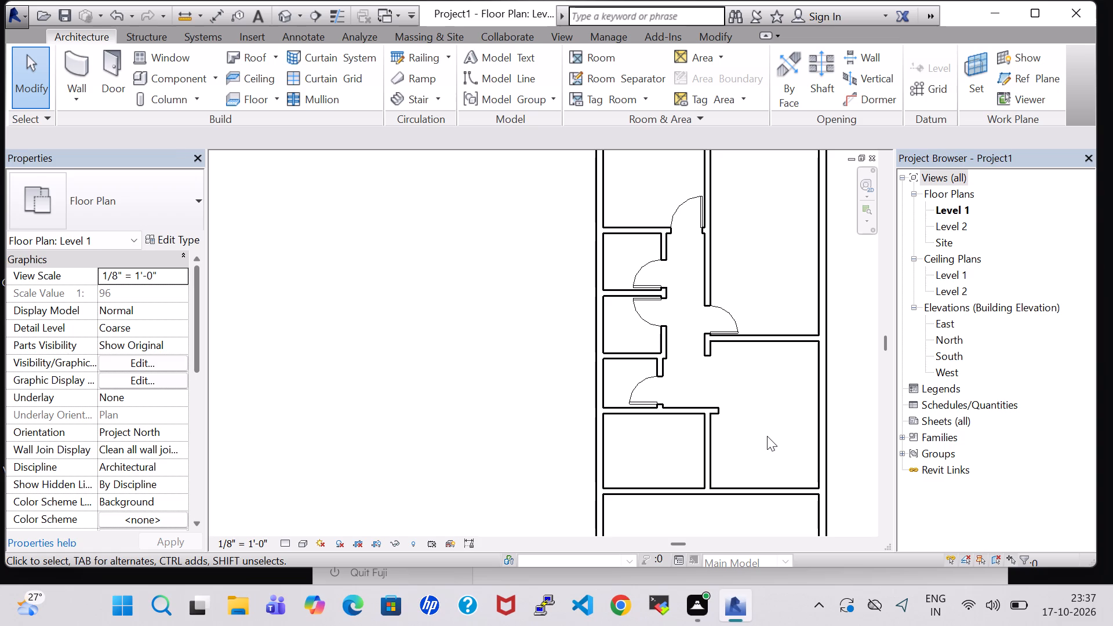
pyautogui.moveTo(767, 437); pyautogui.dragTo(766, 383, button='middle')
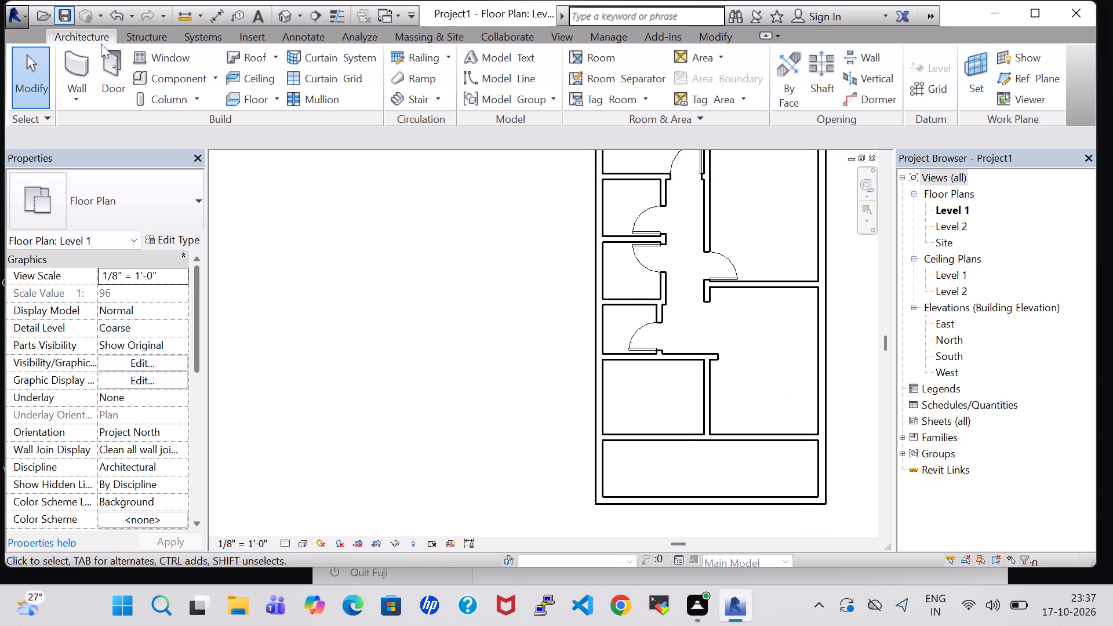
pyautogui.click(101, 74)
pyautogui.click(696, 68)
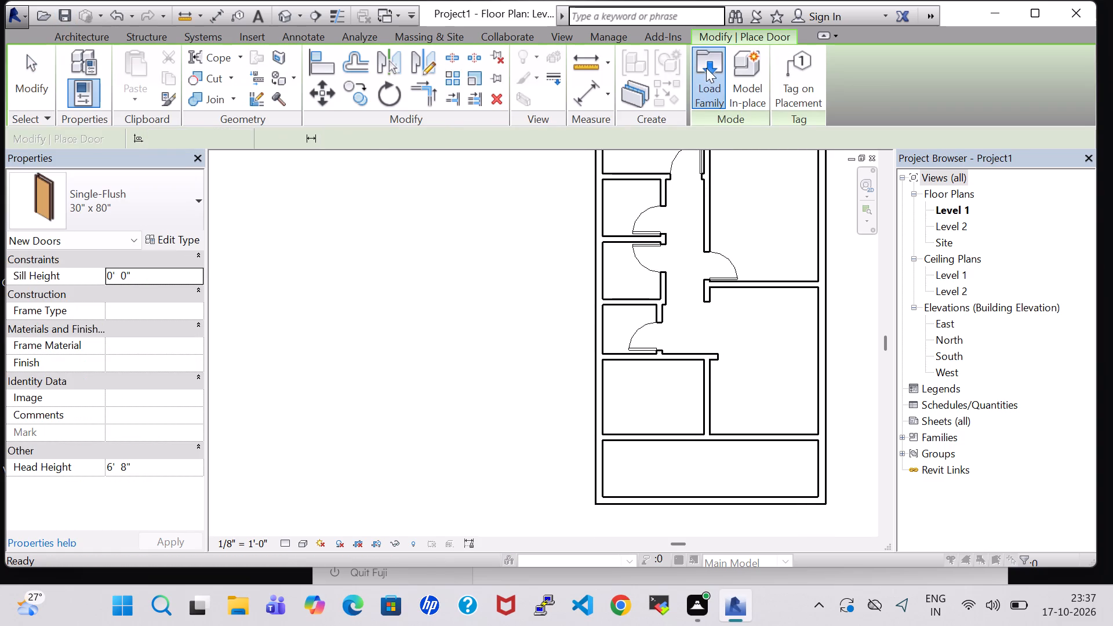
pyautogui.click(645, 396)
pyautogui.doubleClick(642, 293)
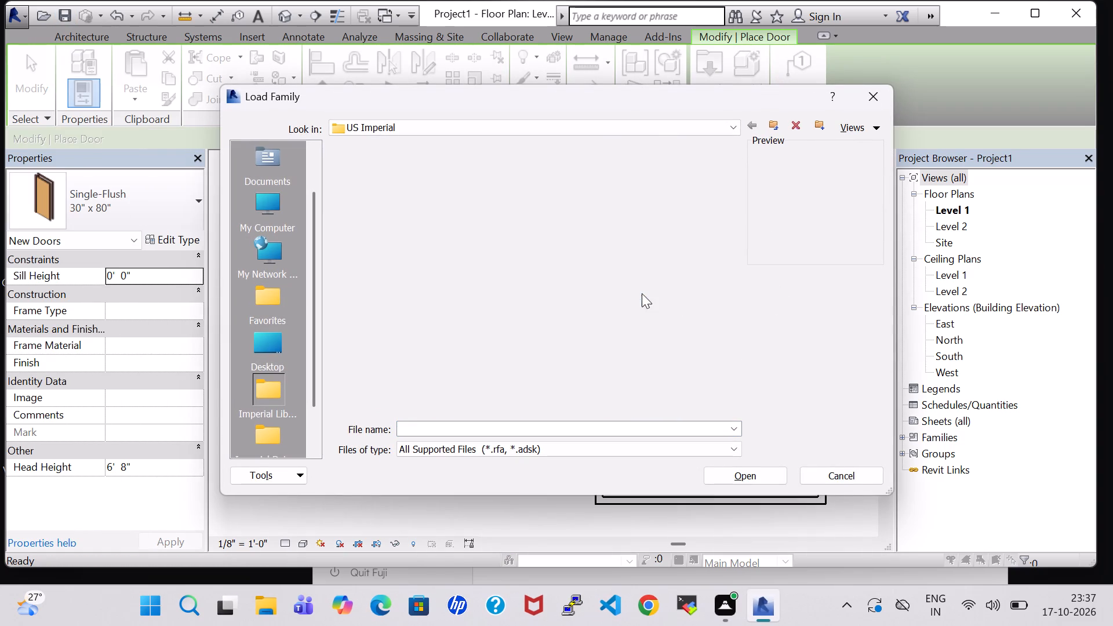
pyautogui.doubleClick(522, 187)
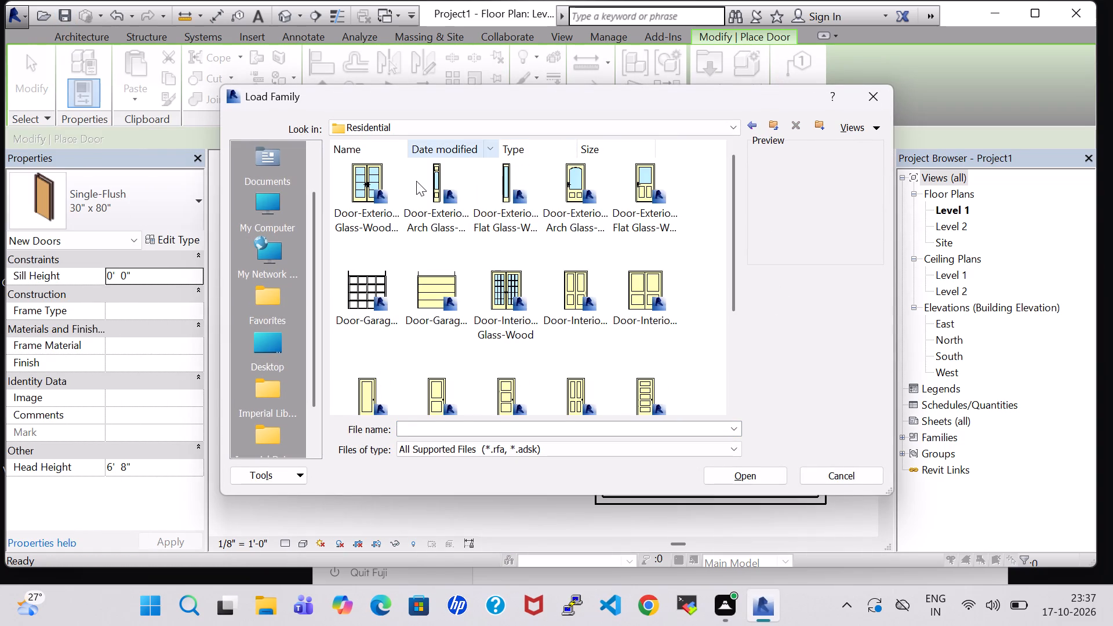
pyautogui.click(377, 171)
pyautogui.click(768, 474)
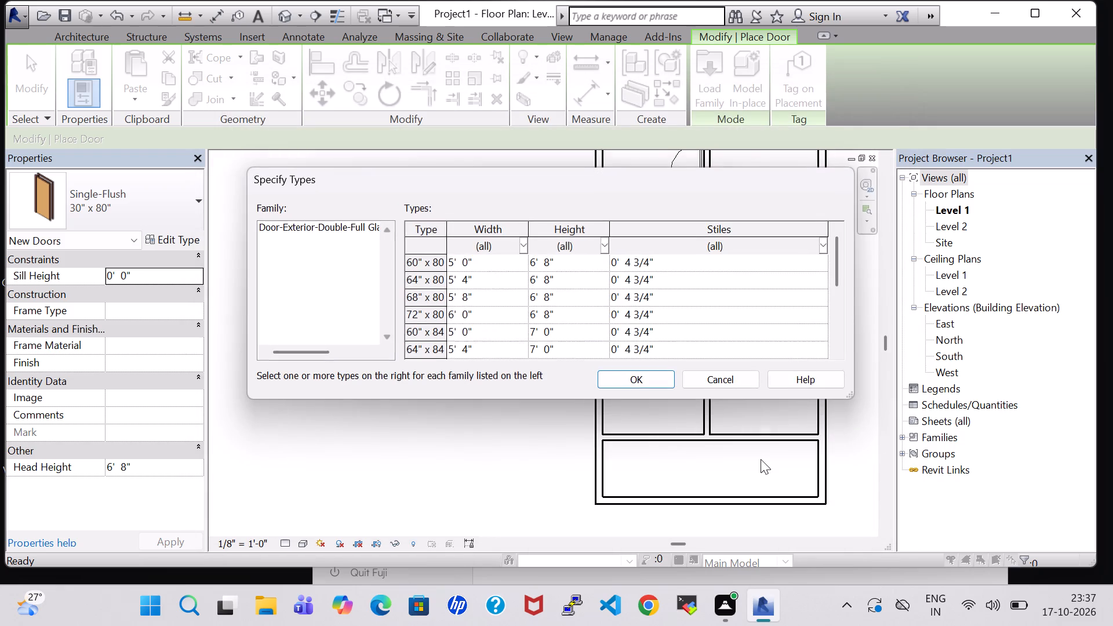
pyautogui.click(653, 374)
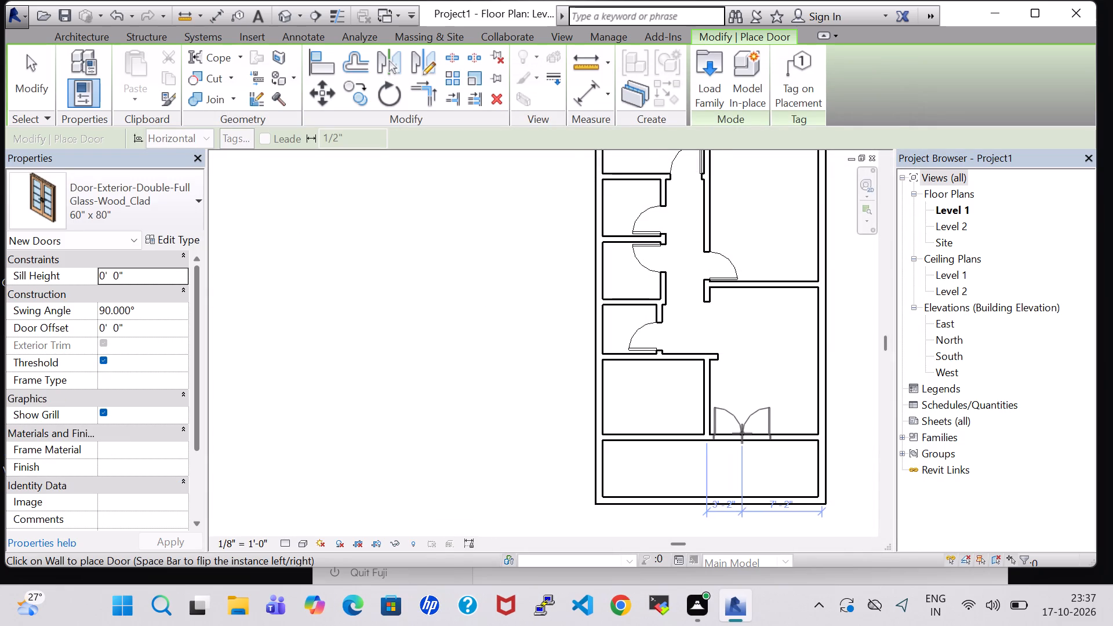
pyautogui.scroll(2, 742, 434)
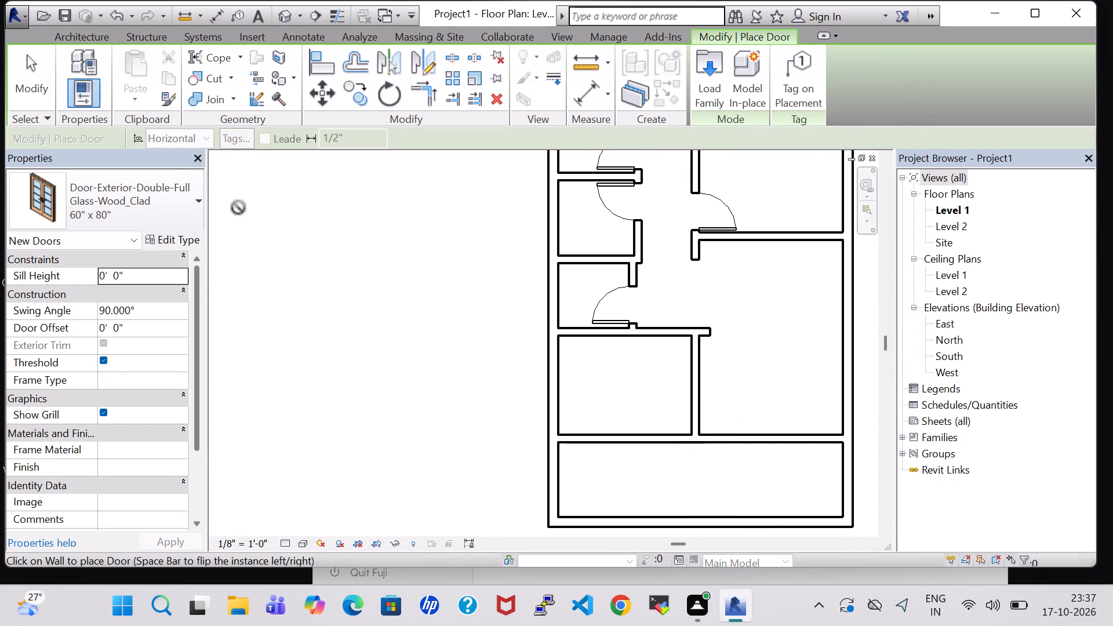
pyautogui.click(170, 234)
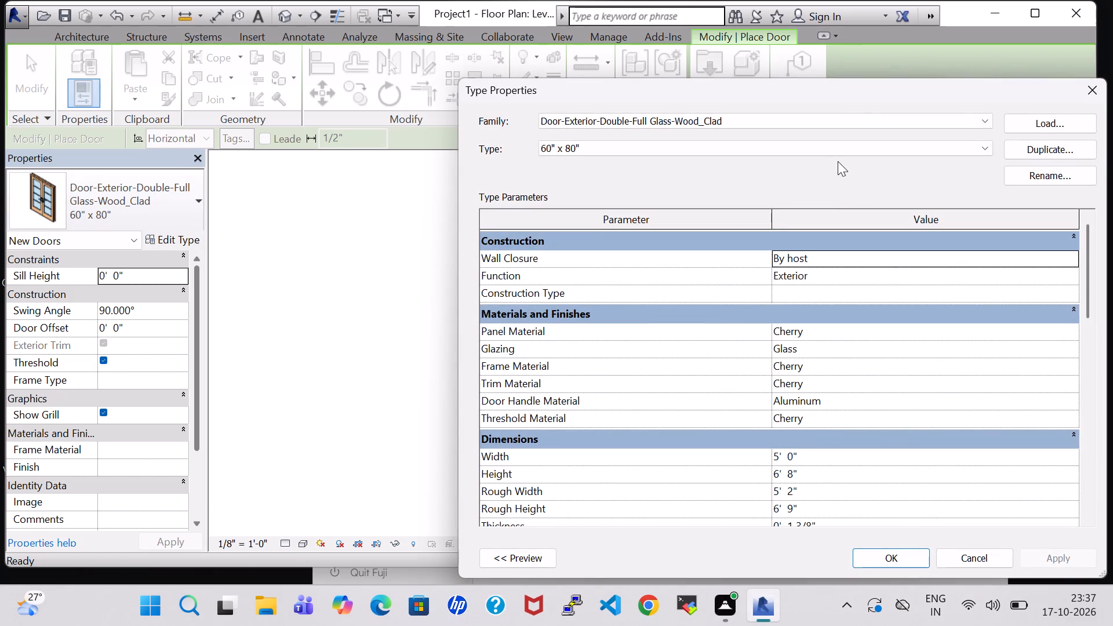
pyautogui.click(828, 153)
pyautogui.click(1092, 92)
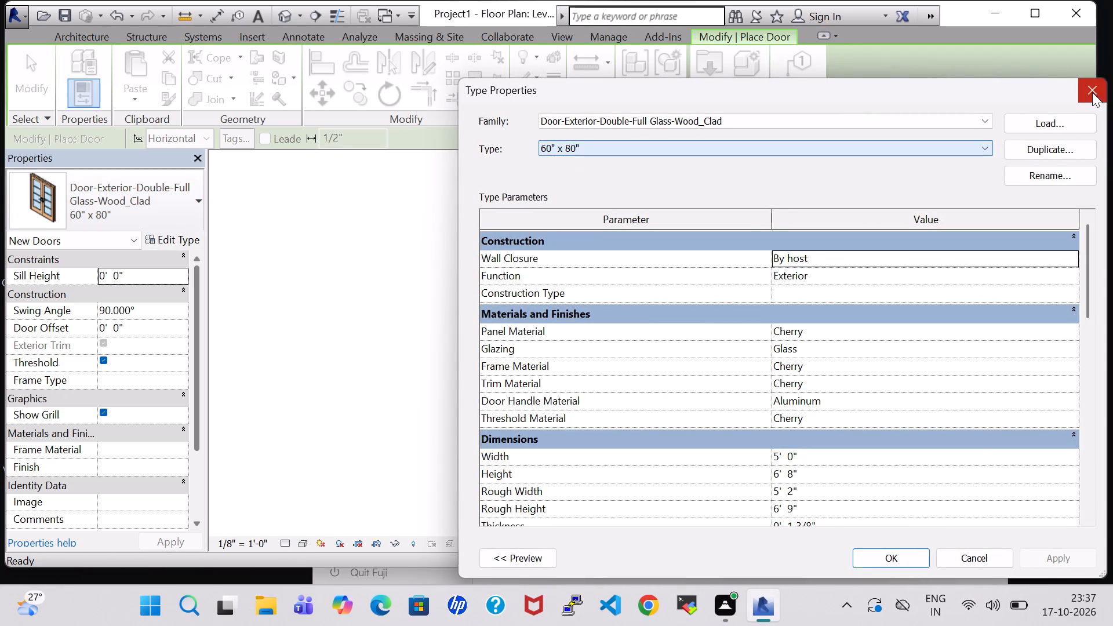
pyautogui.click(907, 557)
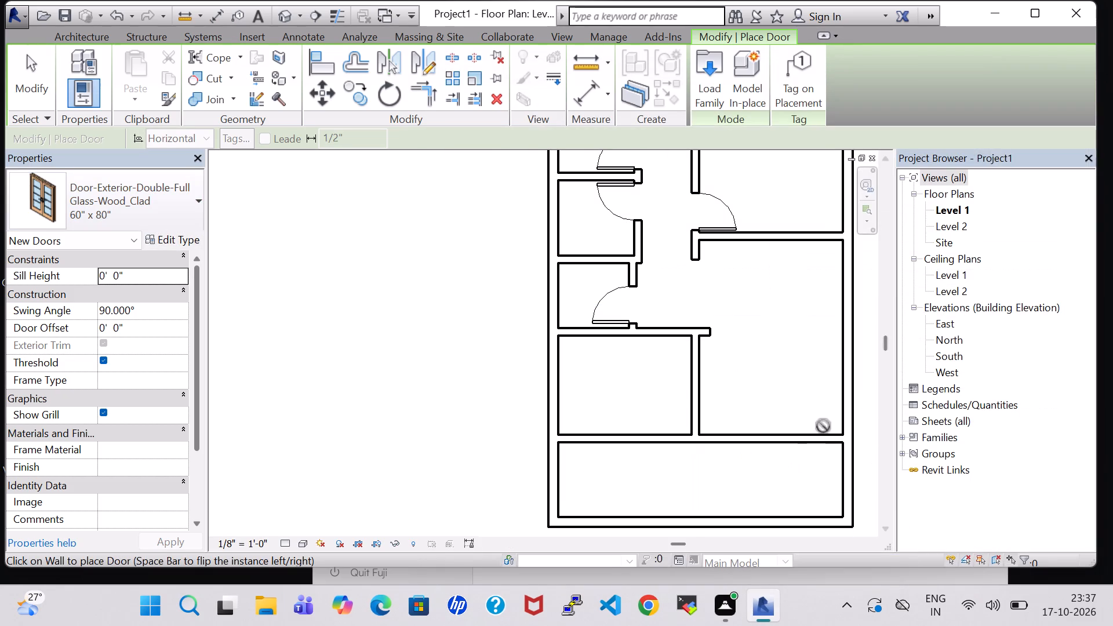
# Place the 60" x 80" double glass door in the lower-right room's bottom wall, 3'-0" from the left partition, opening into the room.
pyautogui.click(740, 436)
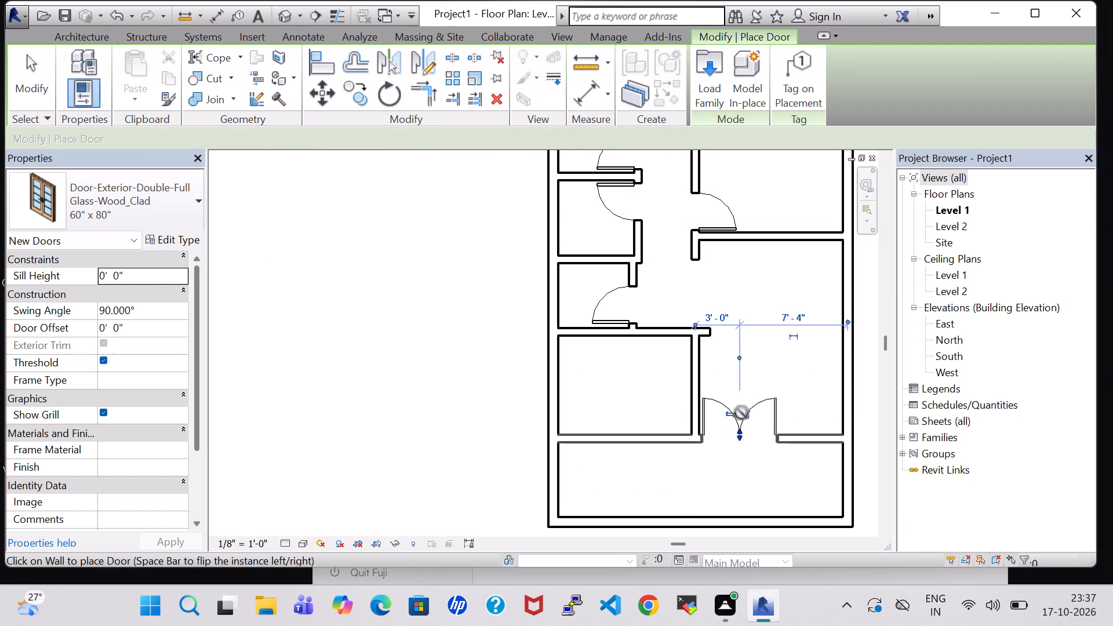
pyautogui.scroll(-3, 752, 397)
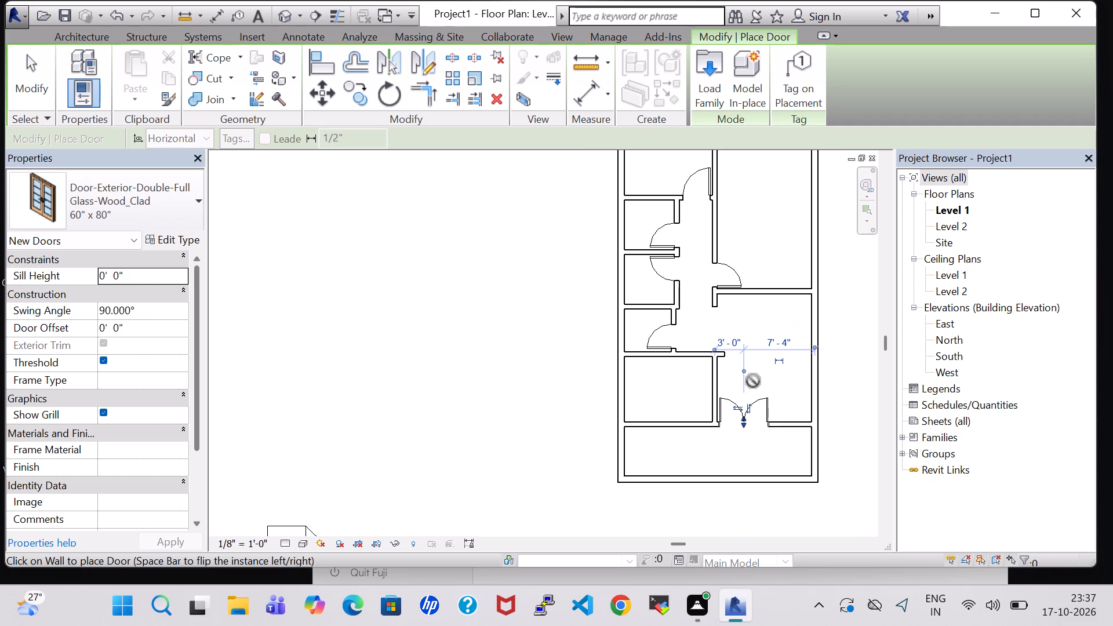
pyautogui.press('Escape')
pyautogui.press('Escape')
pyautogui.scroll(-3, 755, 369)
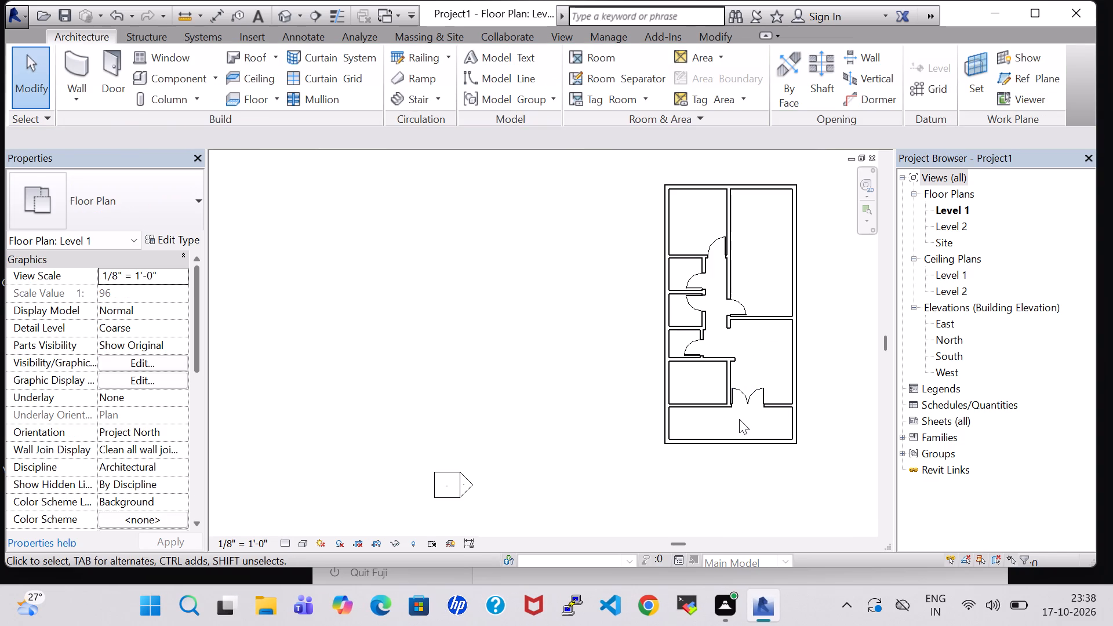
pyautogui.scroll(-1, 739, 418)
# Split the left and right outer walls with a 0' 1" joint gap where the front strip's upper wall meets them.
pyautogui.scroll(2, 739, 418)
pyautogui.click(729, 38)
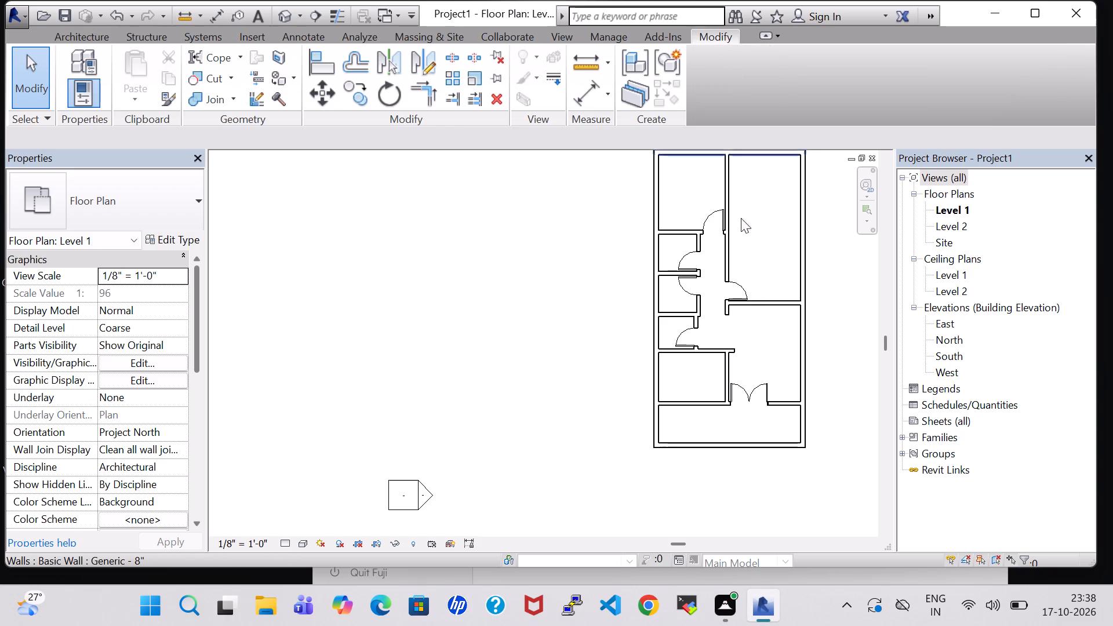
pyautogui.scroll(5, 741, 380)
pyautogui.click(480, 49)
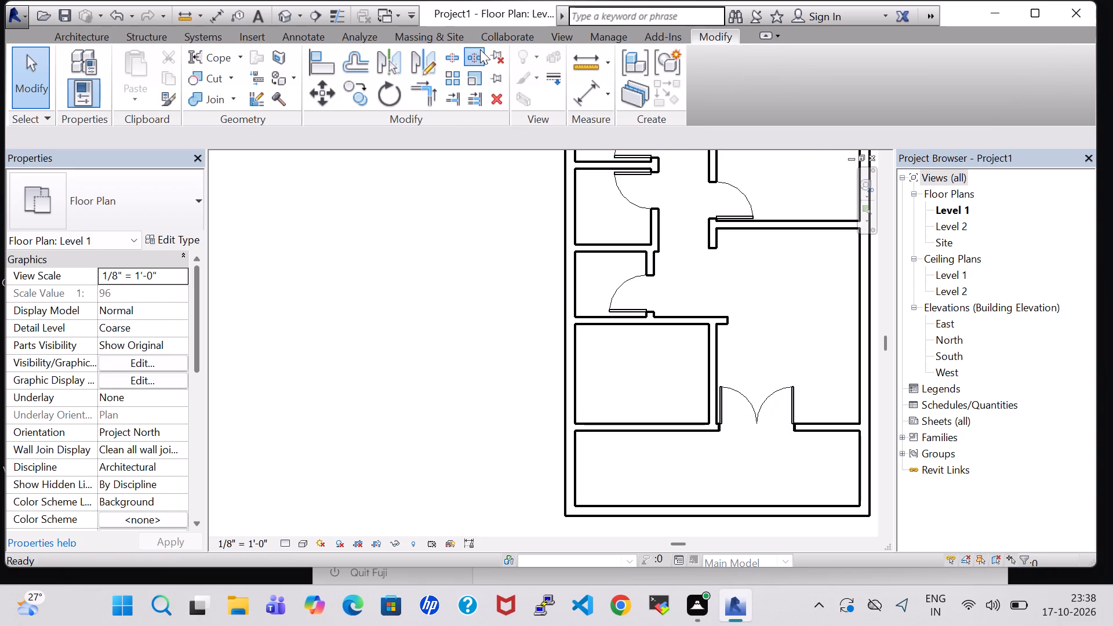
pyautogui.click(568, 432)
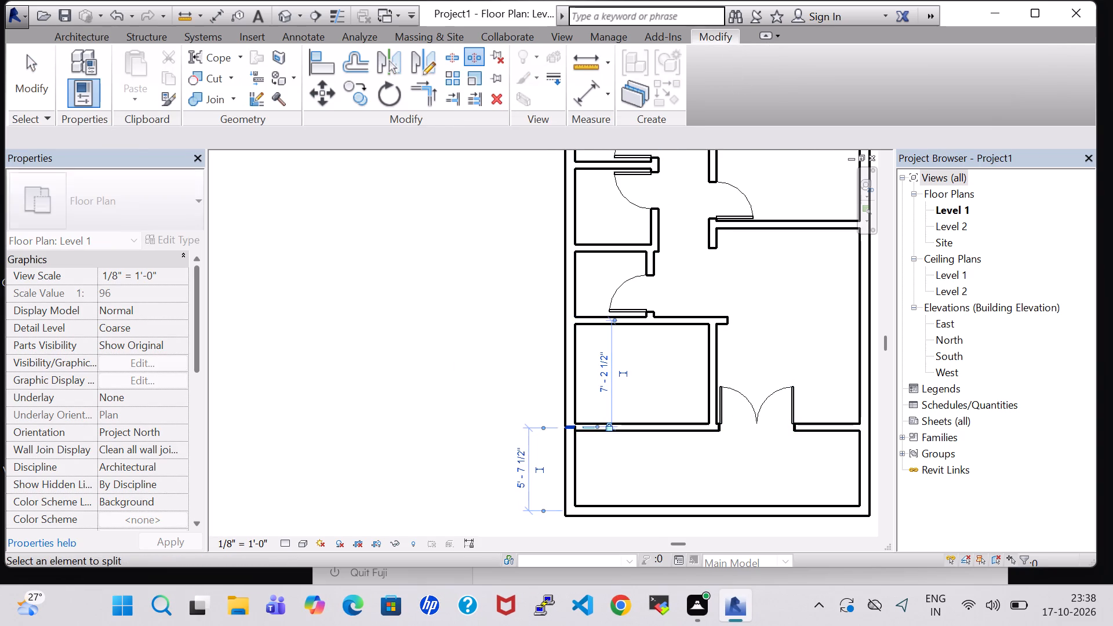
pyautogui.moveTo(656, 469); pyautogui.dragTo(467, 446, button='middle')
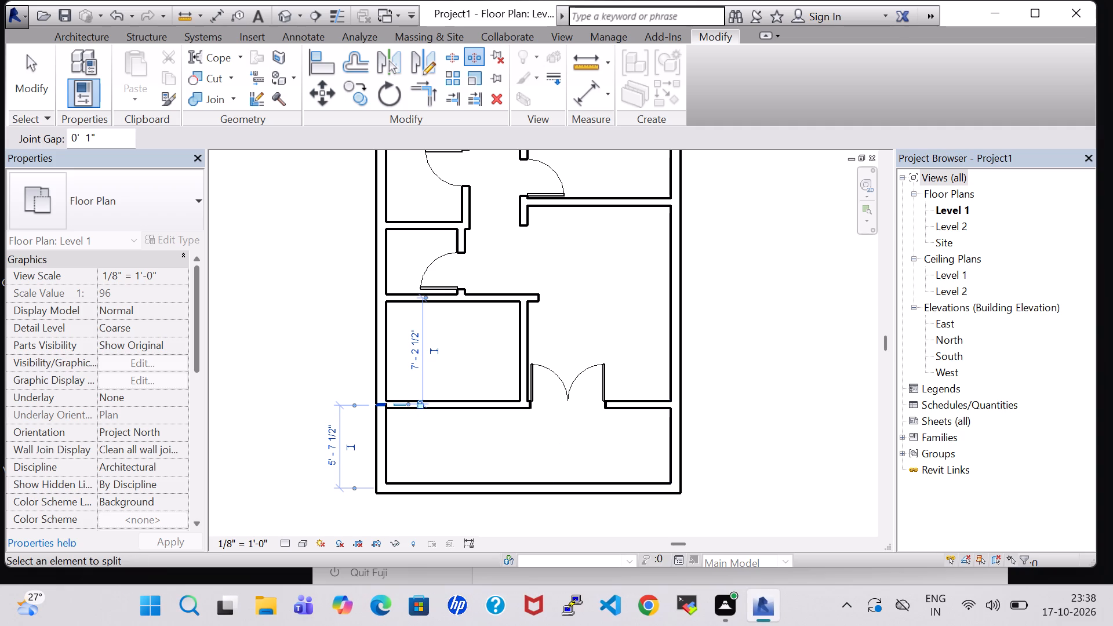
pyautogui.click(679, 405)
pyautogui.scroll(-4, 720, 394)
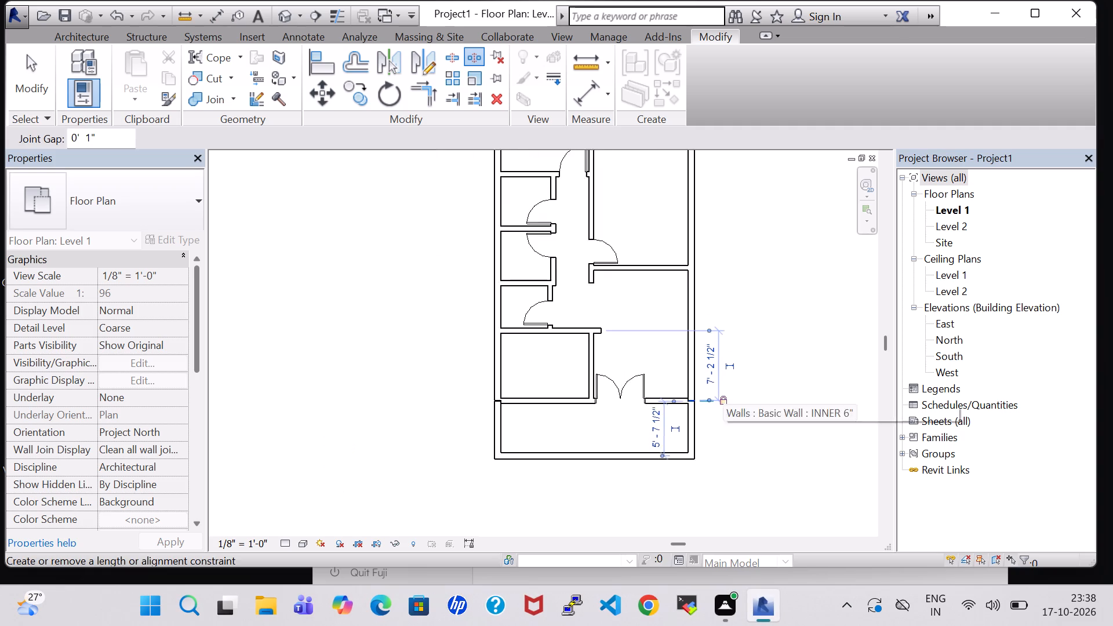
pyautogui.scroll(-4, 723, 394)
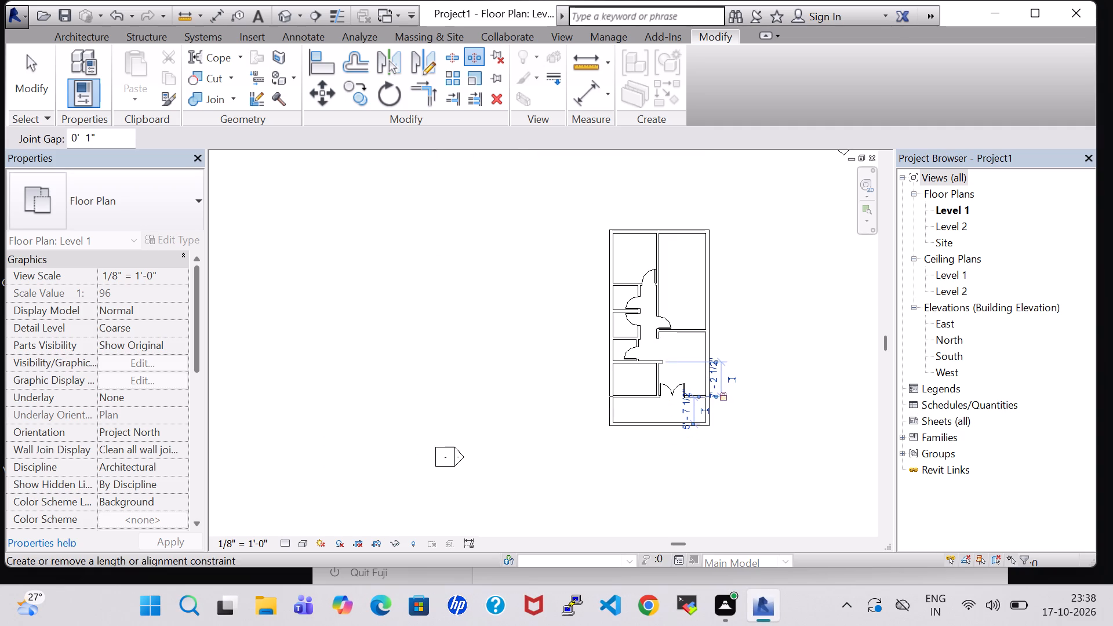
pyautogui.press('Escape')
pyautogui.press('Escape')
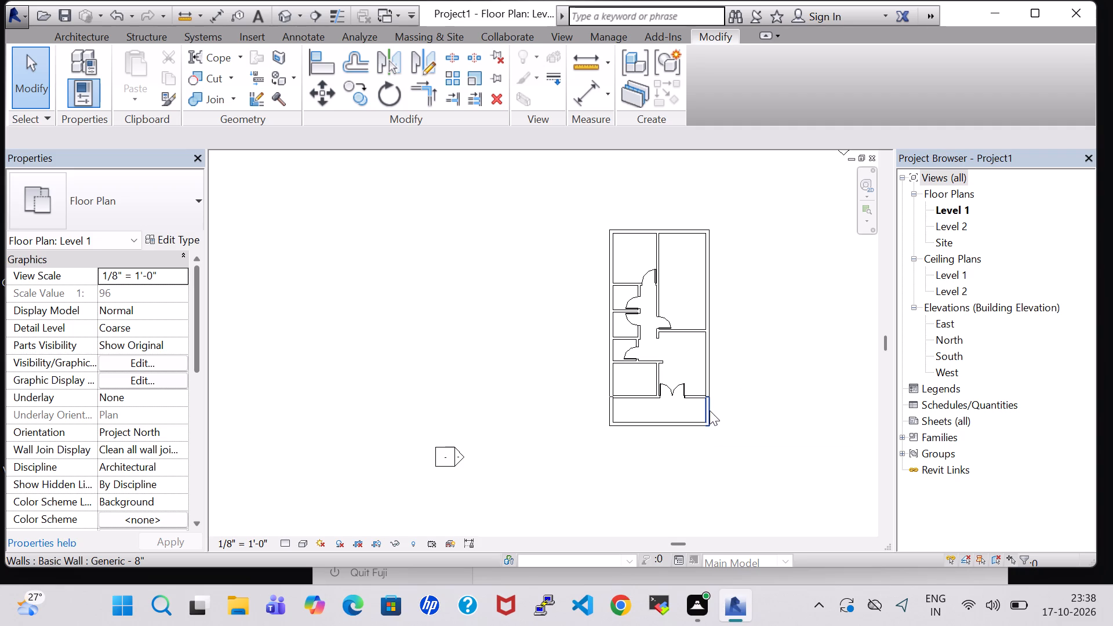
# Delete the right, bottom and left outer walls enclosing the front strip.
pyautogui.moveTo(729, 414); pyautogui.dragTo(785, 418, button='middle')
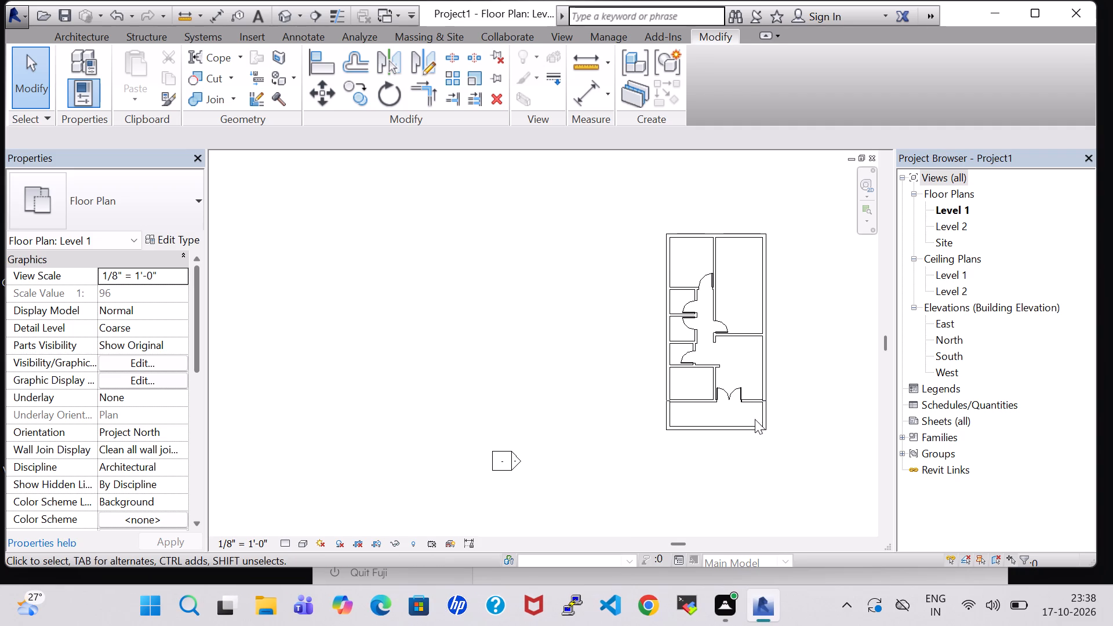
pyautogui.click(766, 419)
pyautogui.press('Delete')
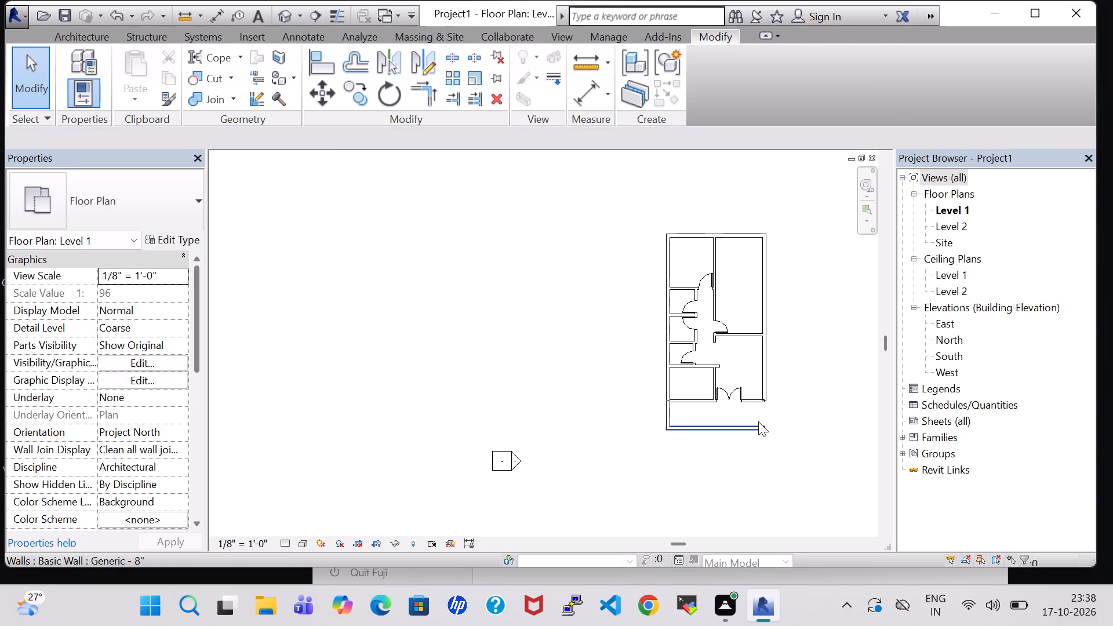
pyautogui.click(757, 421)
pyautogui.press('Delete')
pyautogui.click(670, 414)
pyautogui.press('Delete')
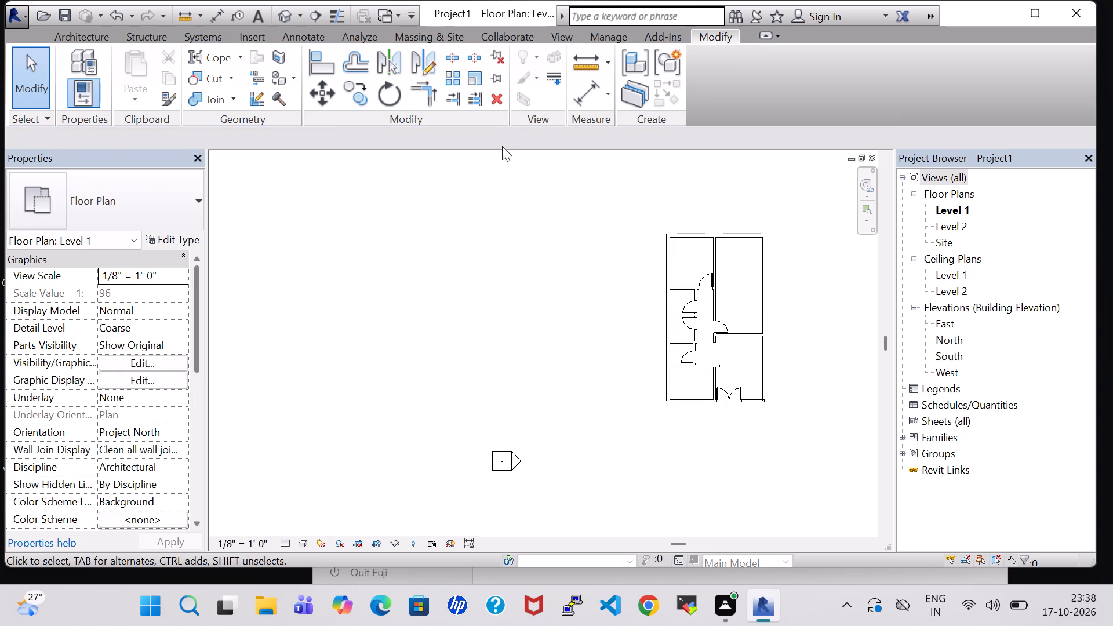
# Draw room separation lines around the open front area, about 5'-7" down each side and about 21'-1" along the bottom.
pyautogui.click(82, 30)
pyautogui.click(635, 70)
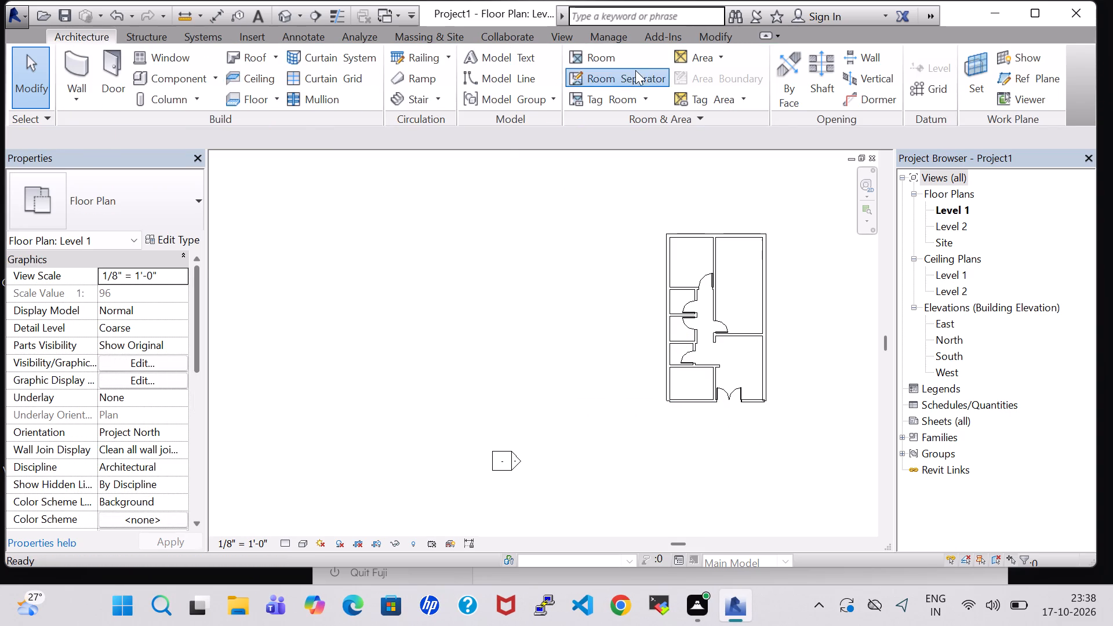
pyautogui.scroll(5, 785, 361)
pyautogui.scroll(4, 765, 442)
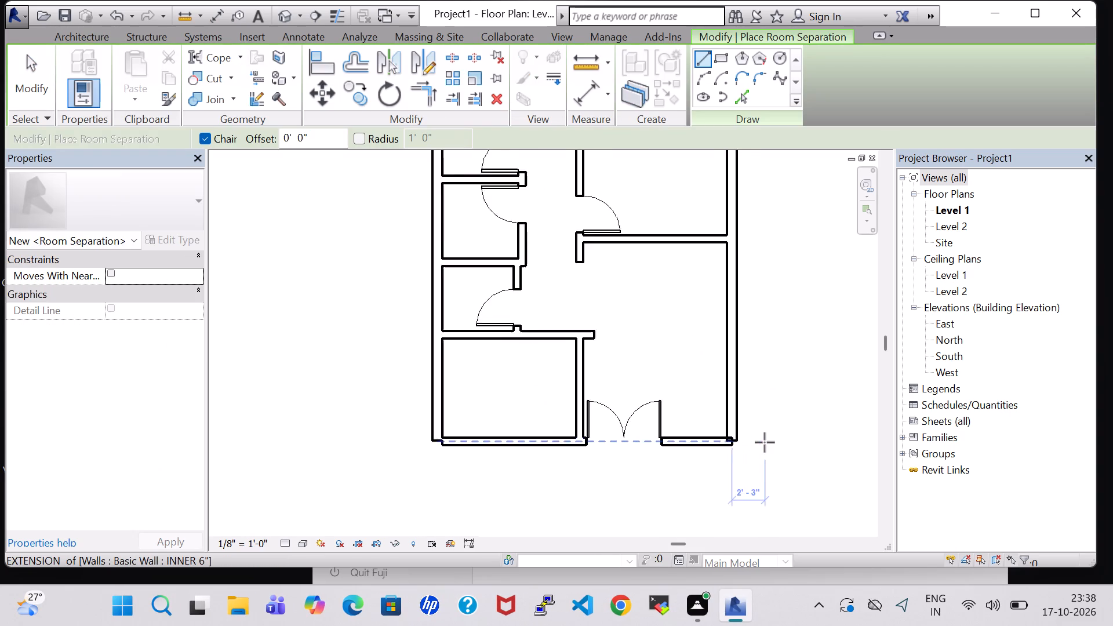
pyautogui.scroll(2, 765, 442)
pyautogui.click(725, 440)
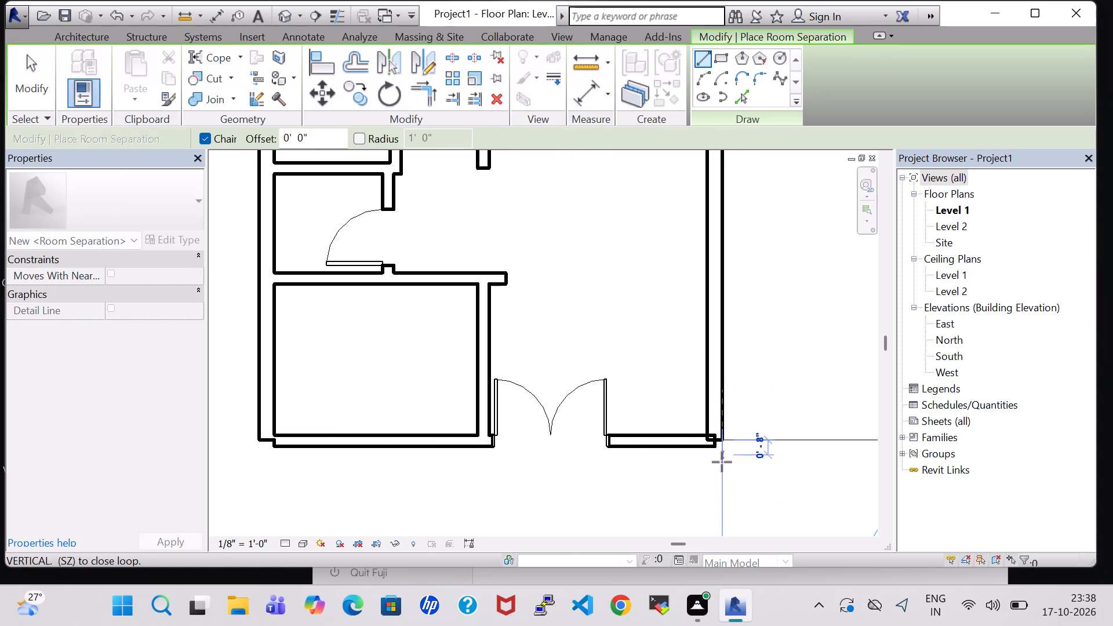
pyautogui.moveTo(721, 503); pyautogui.dragTo(741, 338, button='middle')
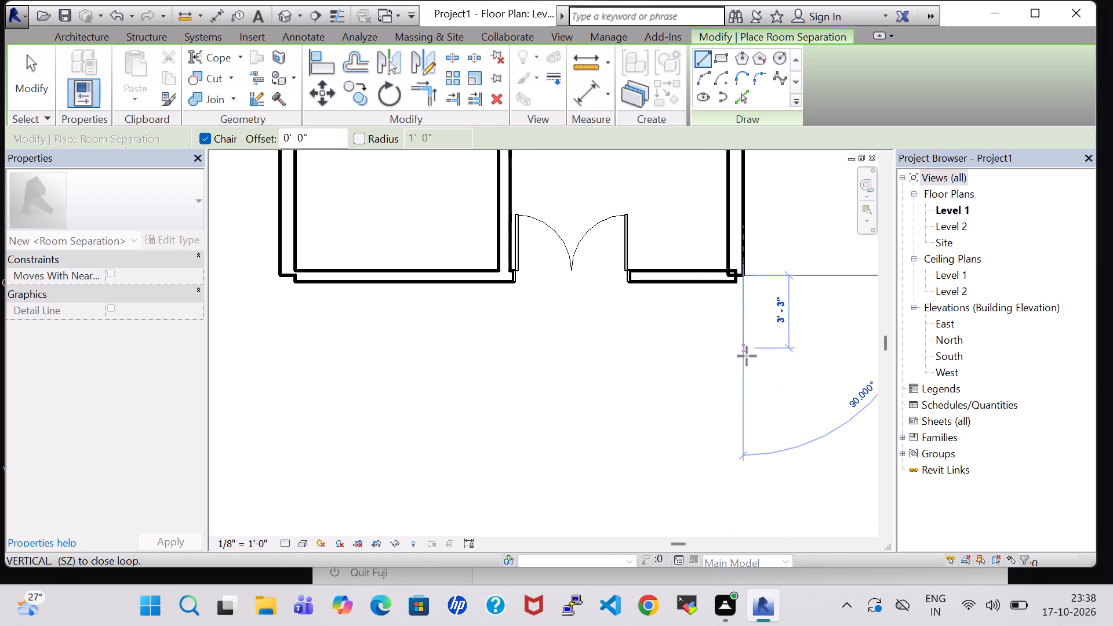
pyautogui.click(740, 400)
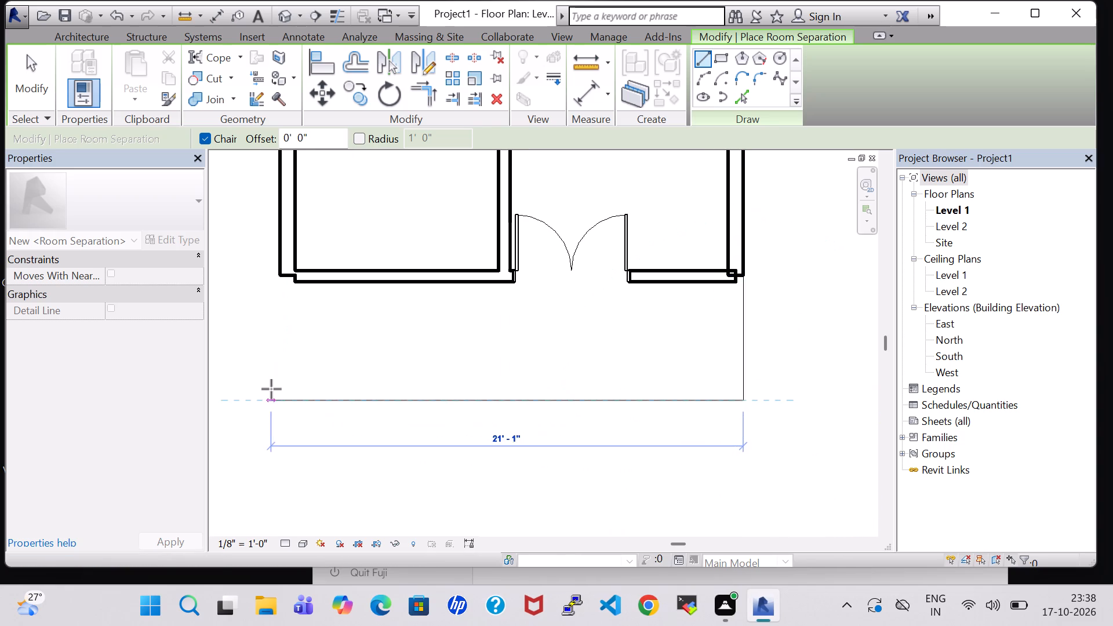
pyautogui.click(271, 402)
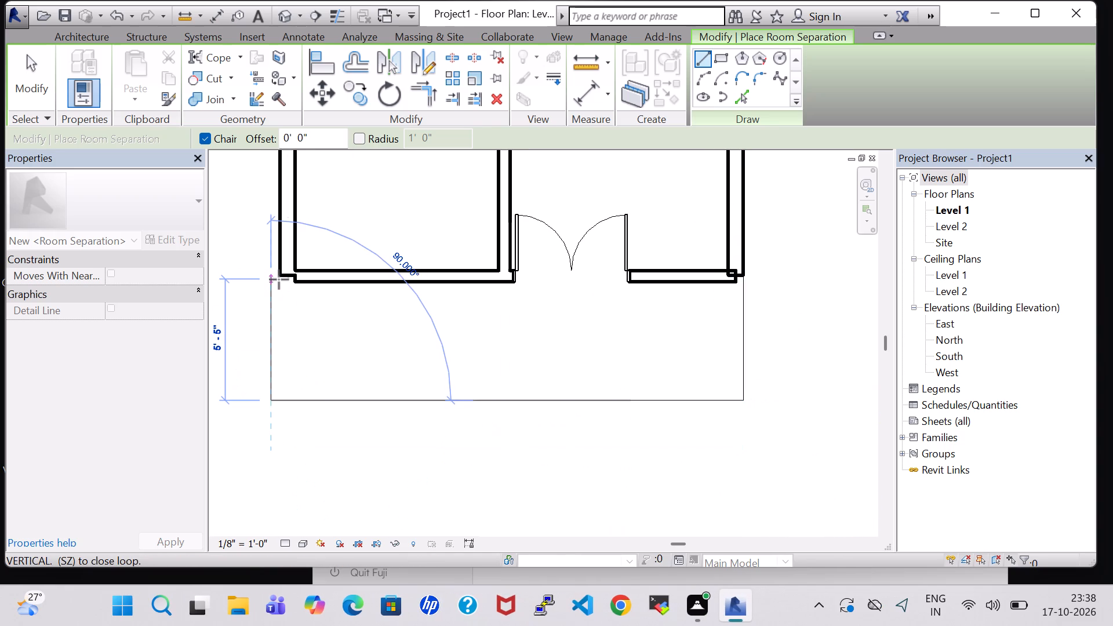
pyautogui.press('Escape')
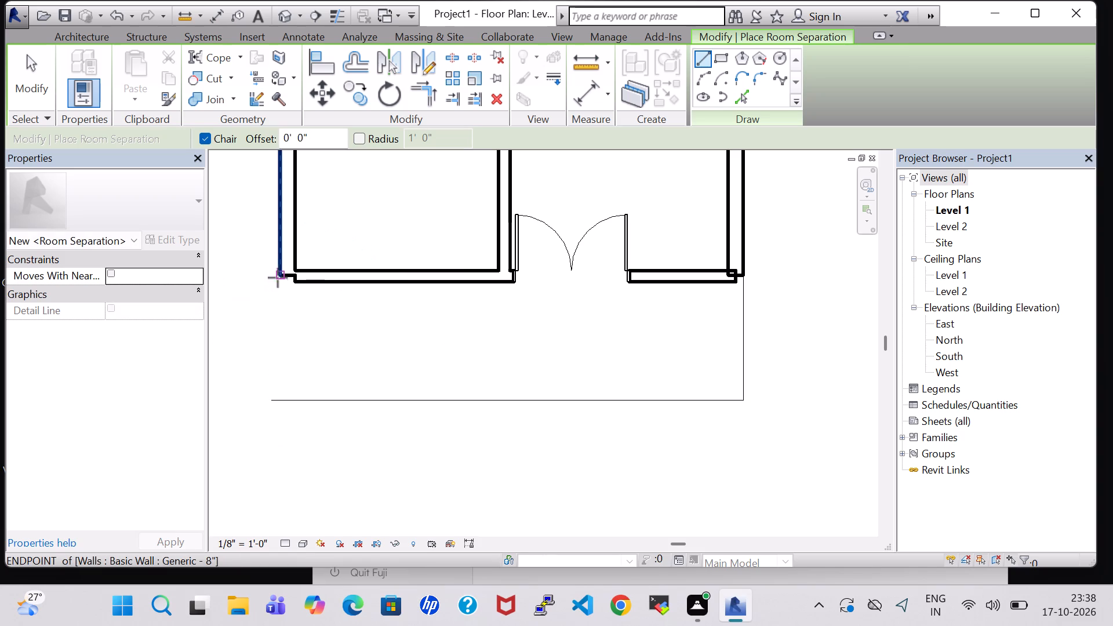
pyautogui.click(281, 274)
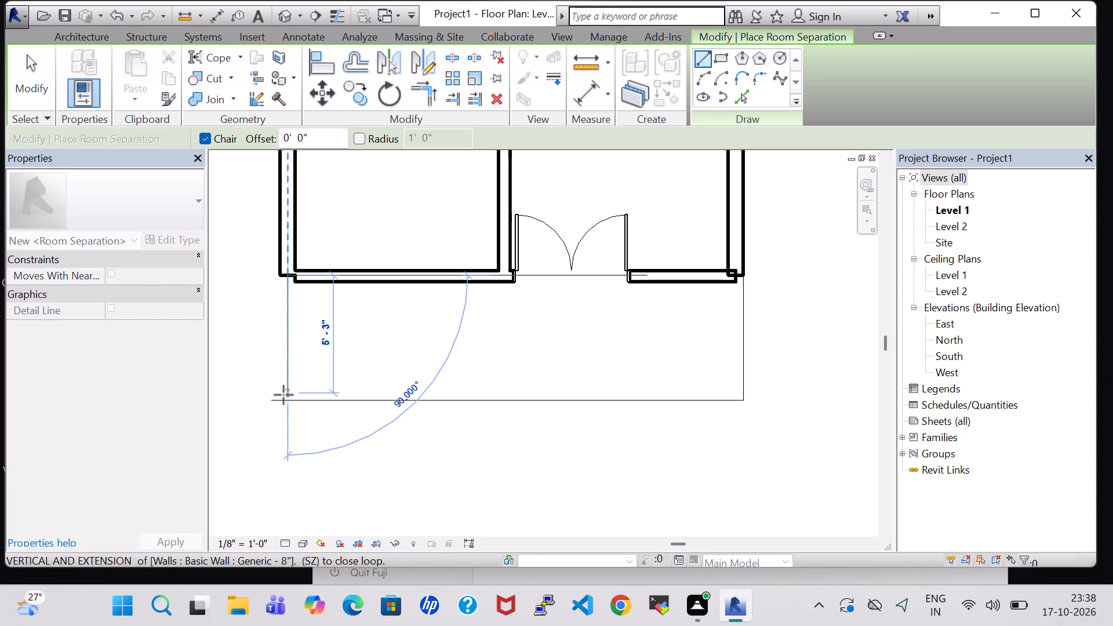
pyautogui.click(283, 395)
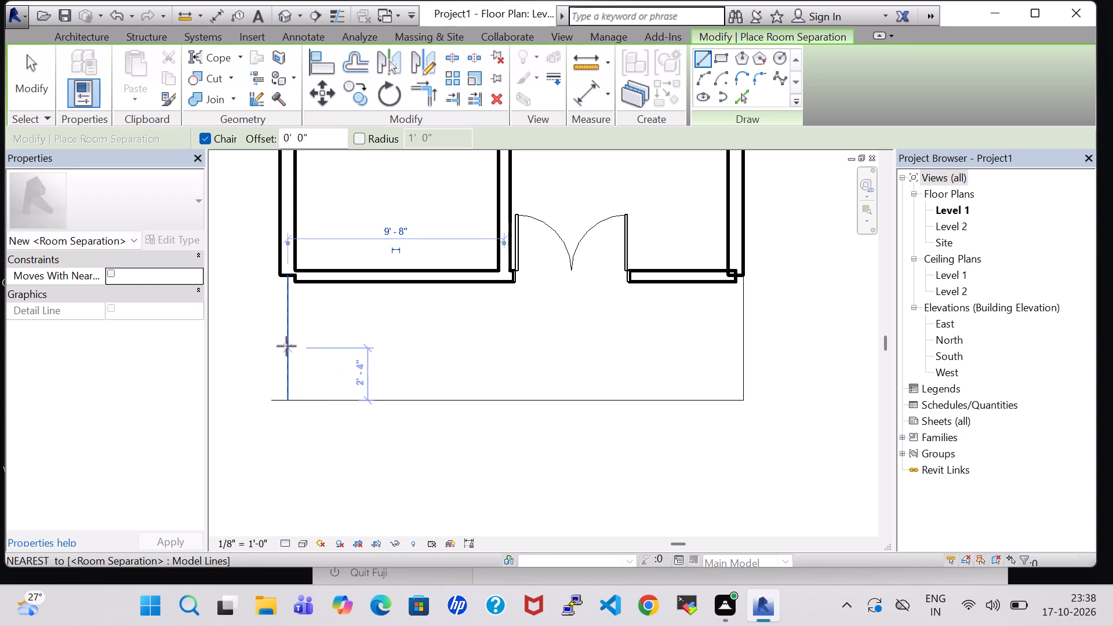
pyautogui.press('Escape')
pyautogui.press('Escape')
# Nudge the left room separation line left into line with the left outer wall's outer face.
pyautogui.click(288, 326)
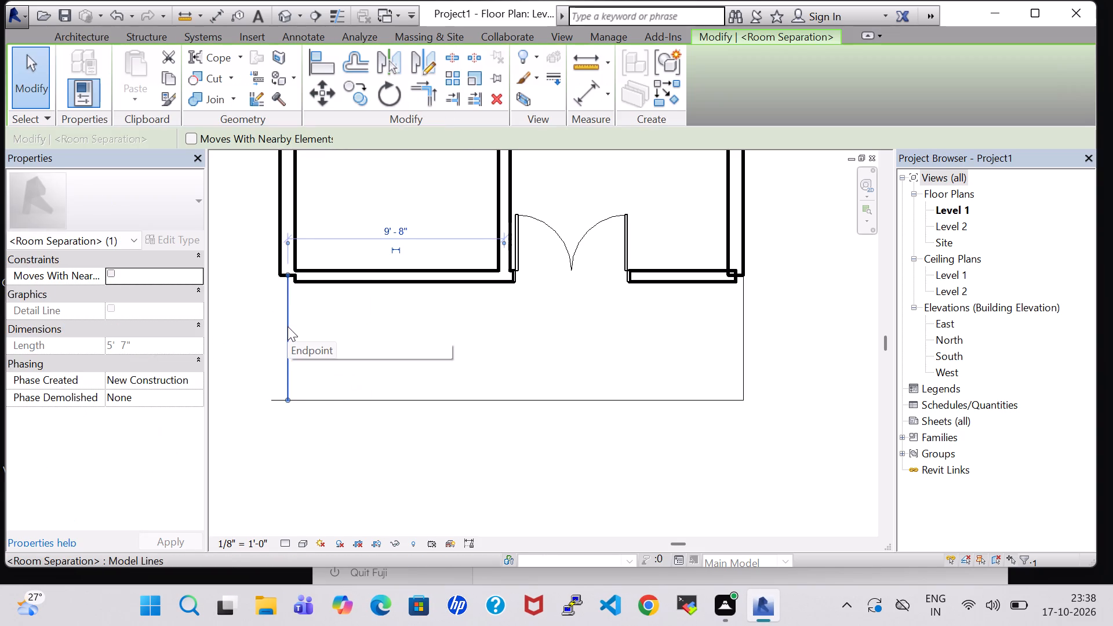
pyautogui.press('Left')
pyautogui.press('Left')
pyautogui.click(383, 329)
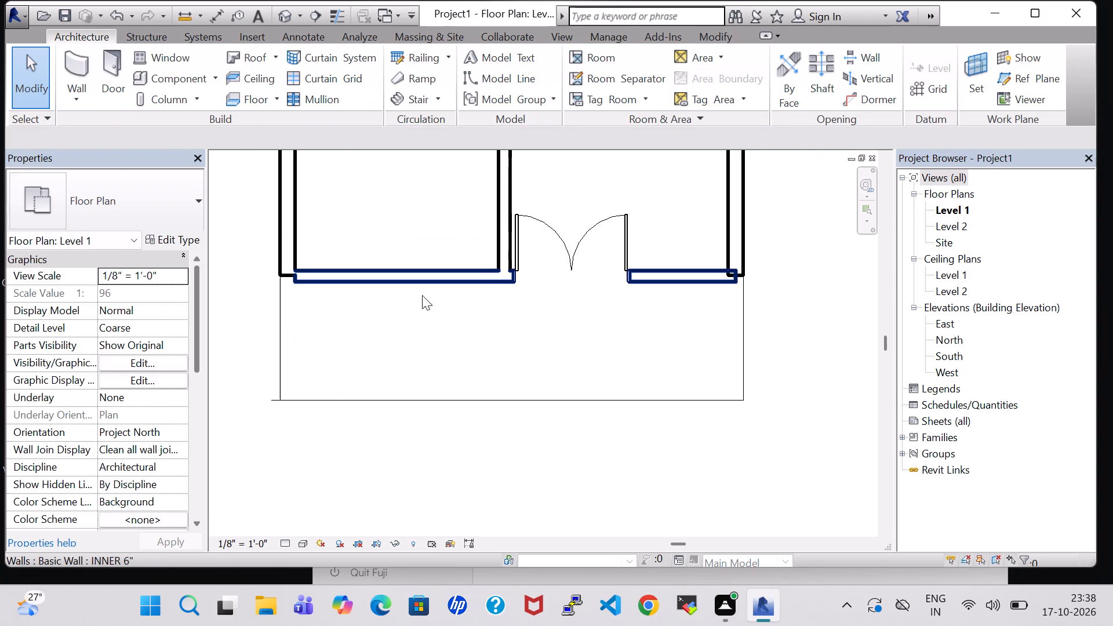
# Shorten the bottom room separation line to 20'-8" so its left end meets the left separation line.
pyautogui.click(275, 401)
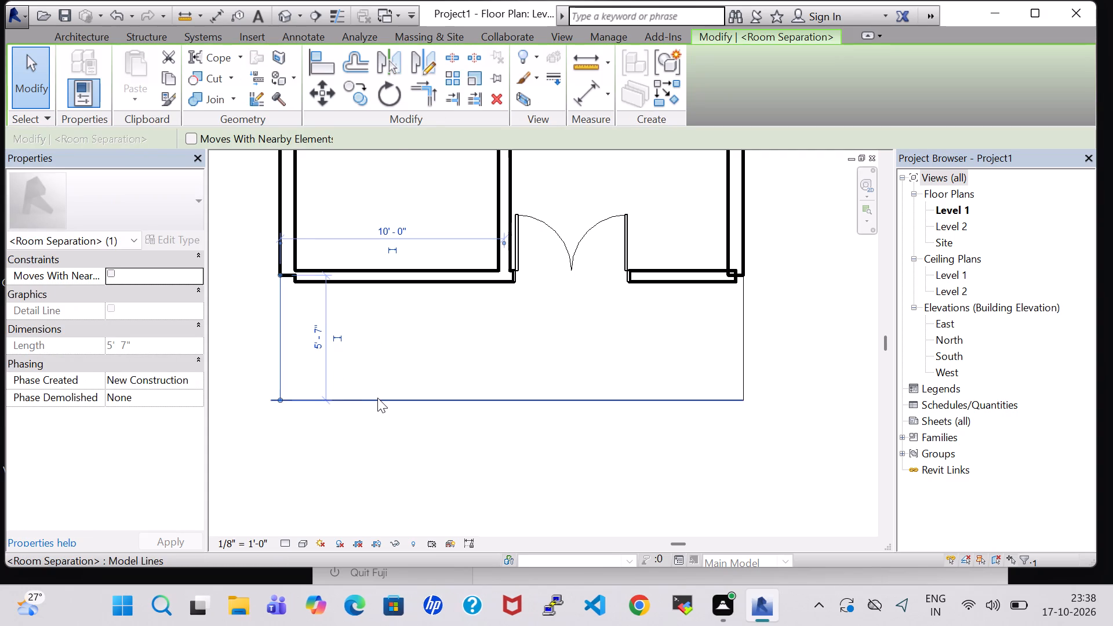
pyautogui.click(377, 398)
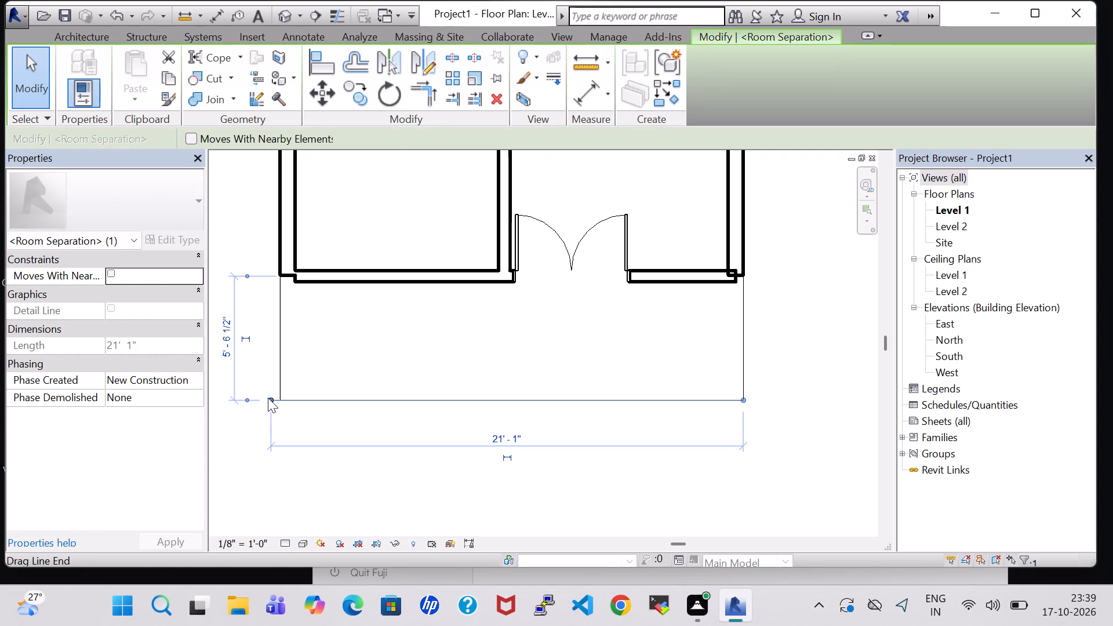
pyautogui.scroll(8, 274, 398)
pyautogui.moveTo(263, 403); pyautogui.dragTo(296, 406)
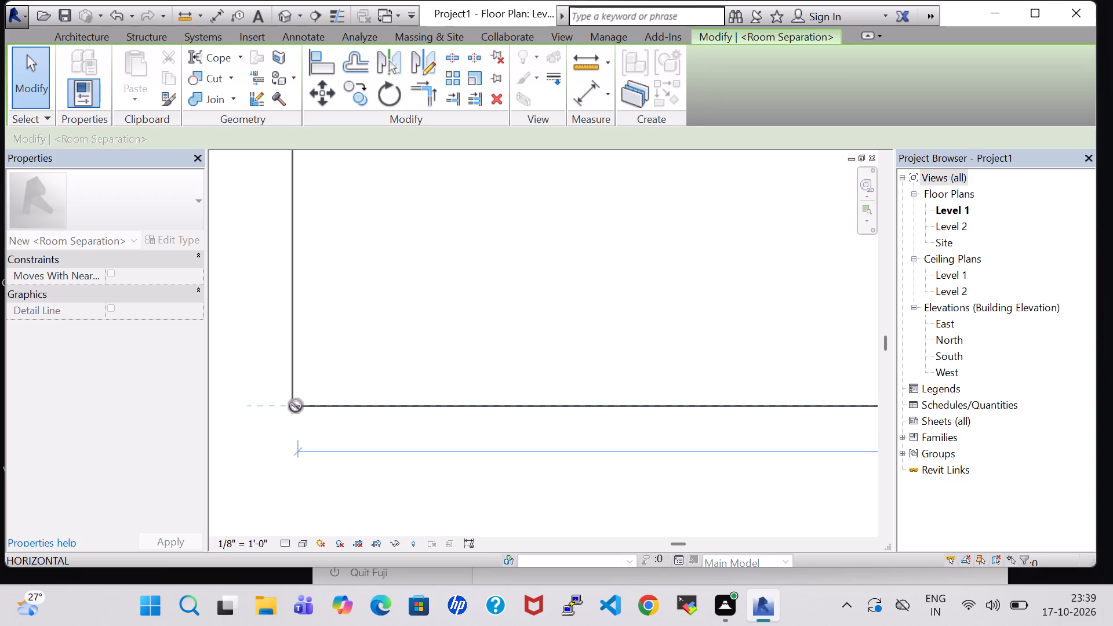
pyautogui.moveTo(296, 406); pyautogui.dragTo(293, 406)
pyautogui.scroll(-5, 585, 271)
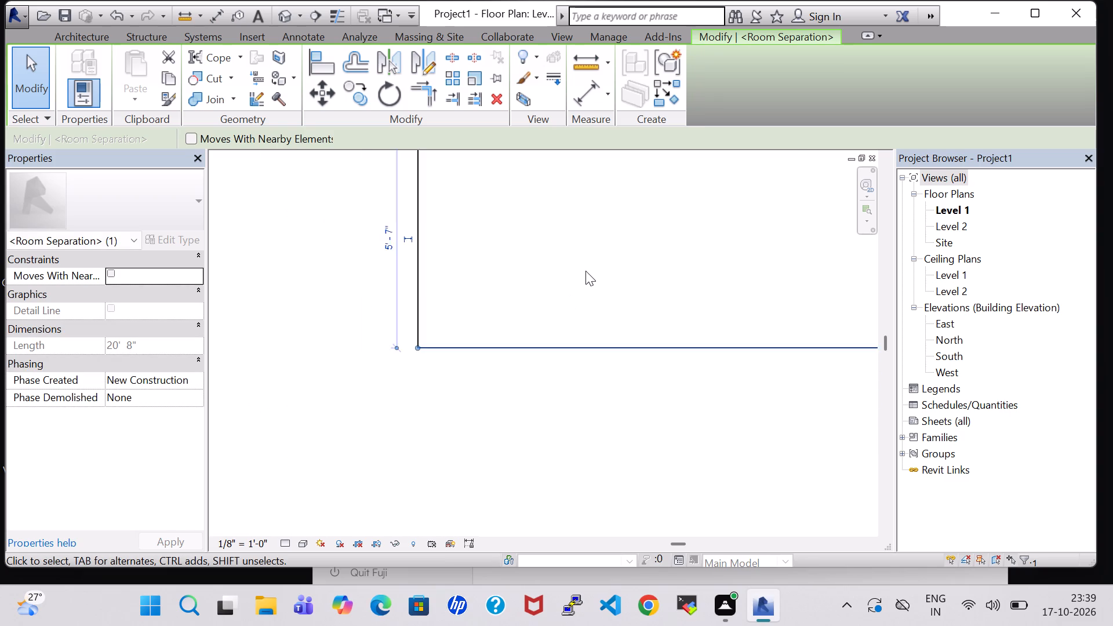
pyautogui.moveTo(592, 261); pyautogui.dragTo(542, 302, button='middle')
pyautogui.scroll(-4, 558, 296)
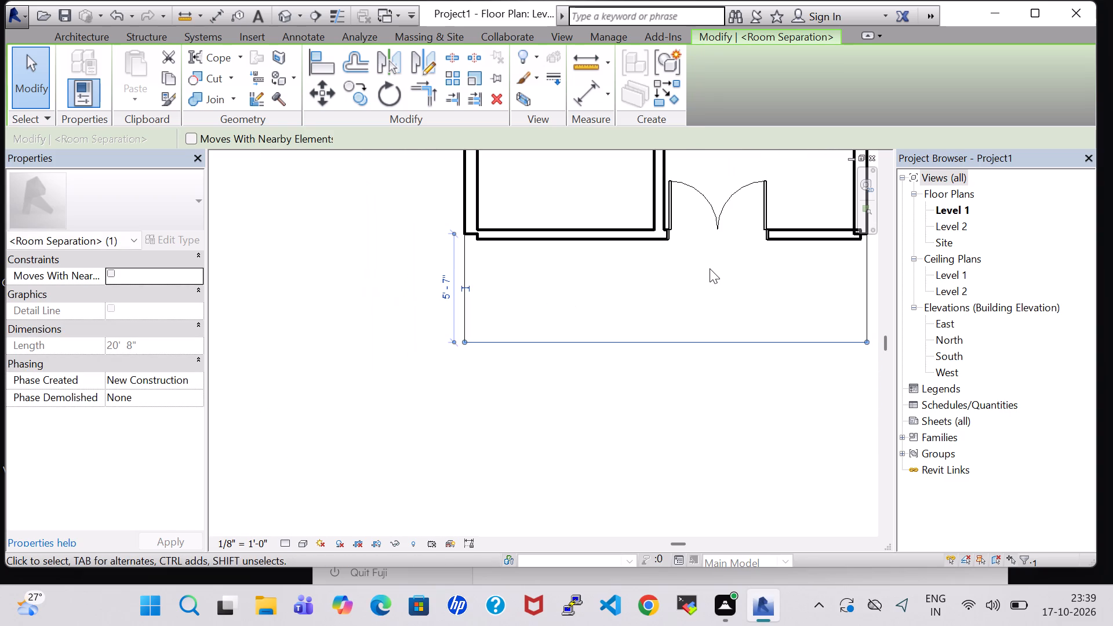
pyautogui.moveTo(710, 268); pyautogui.dragTo(602, 314, button='middle')
pyautogui.click(474, 424)
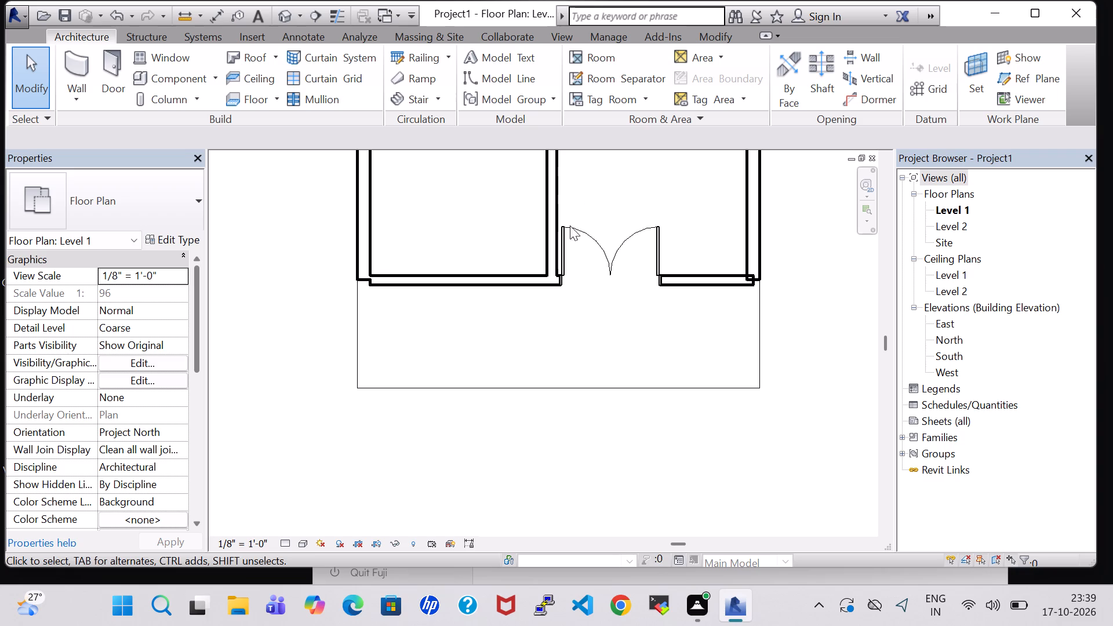
# Nudge the left and right outer walls down and the front wall right until both front corners are flush.
pyautogui.click(360, 279)
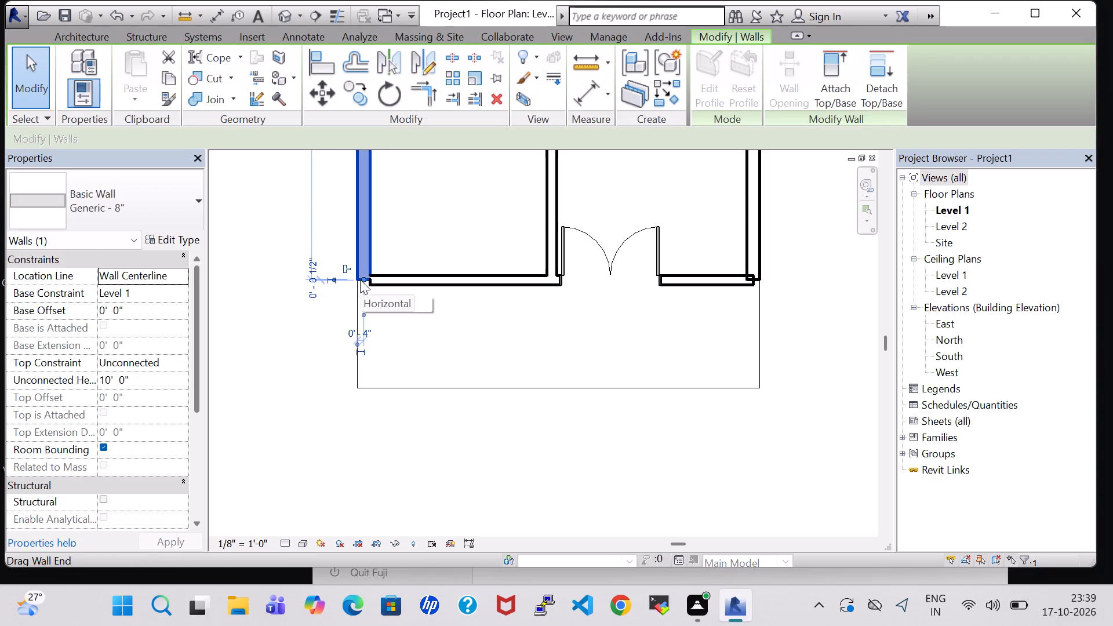
pyautogui.press('Down')
pyautogui.press('Down')
pyautogui.click(425, 309)
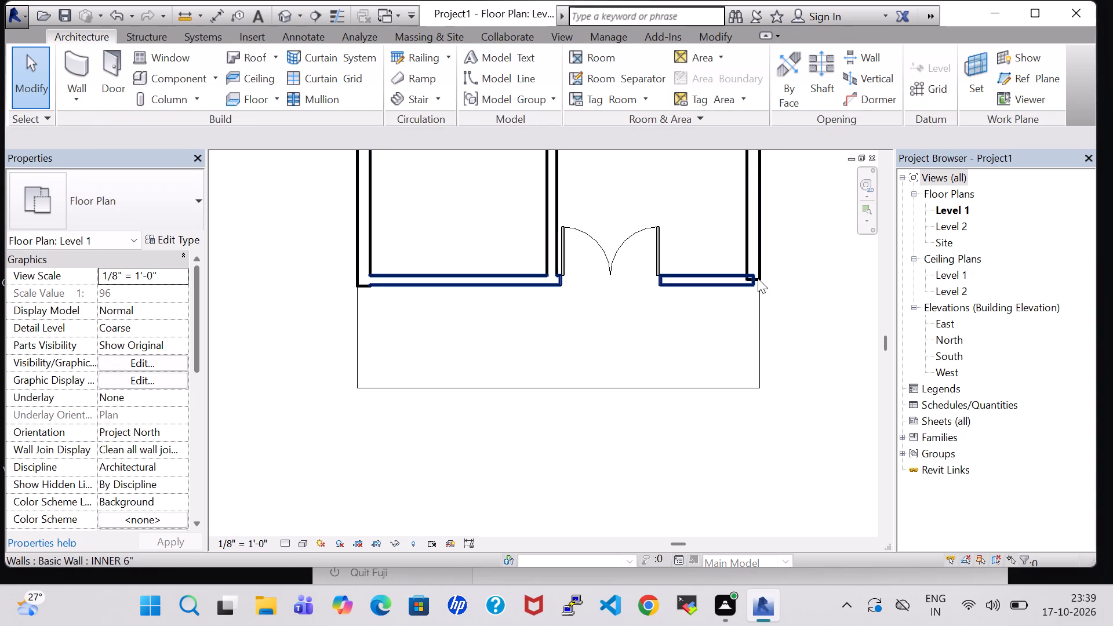
pyautogui.click(758, 278)
pyautogui.press('Right')
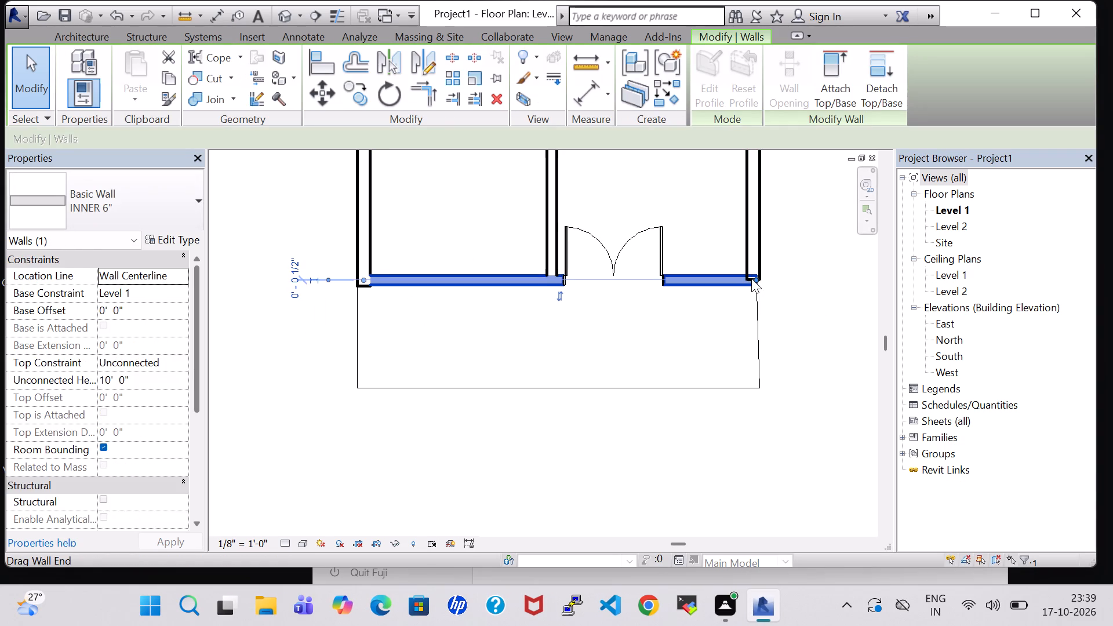
pyautogui.press('Right')
pyautogui.click(800, 286)
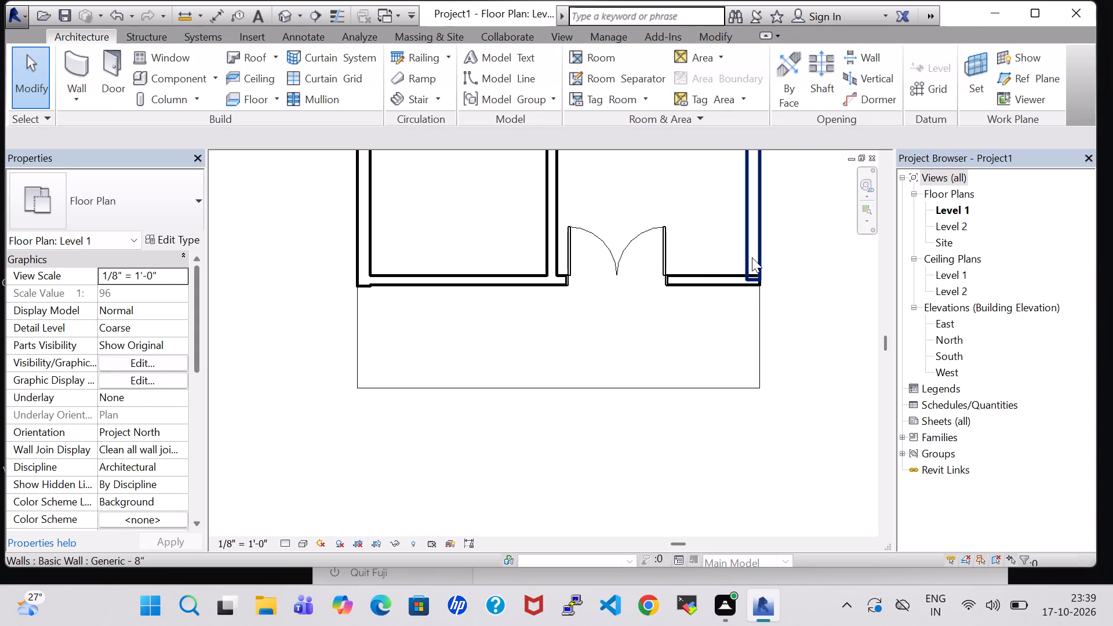
pyautogui.click(758, 254)
pyautogui.press('Down')
pyautogui.press('Down')
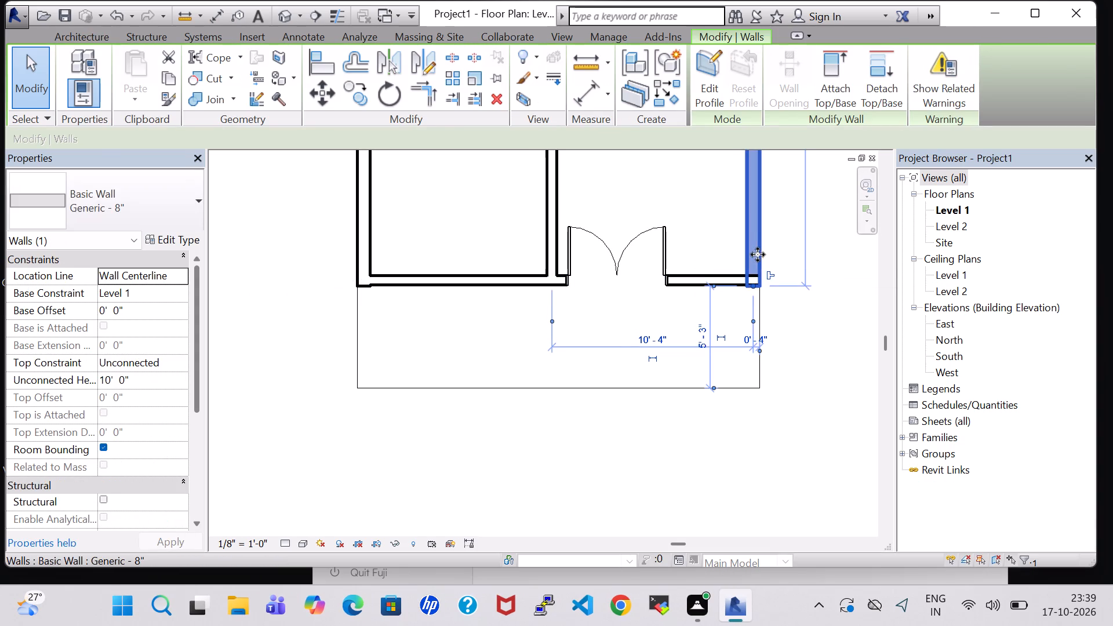
pyautogui.click(831, 321)
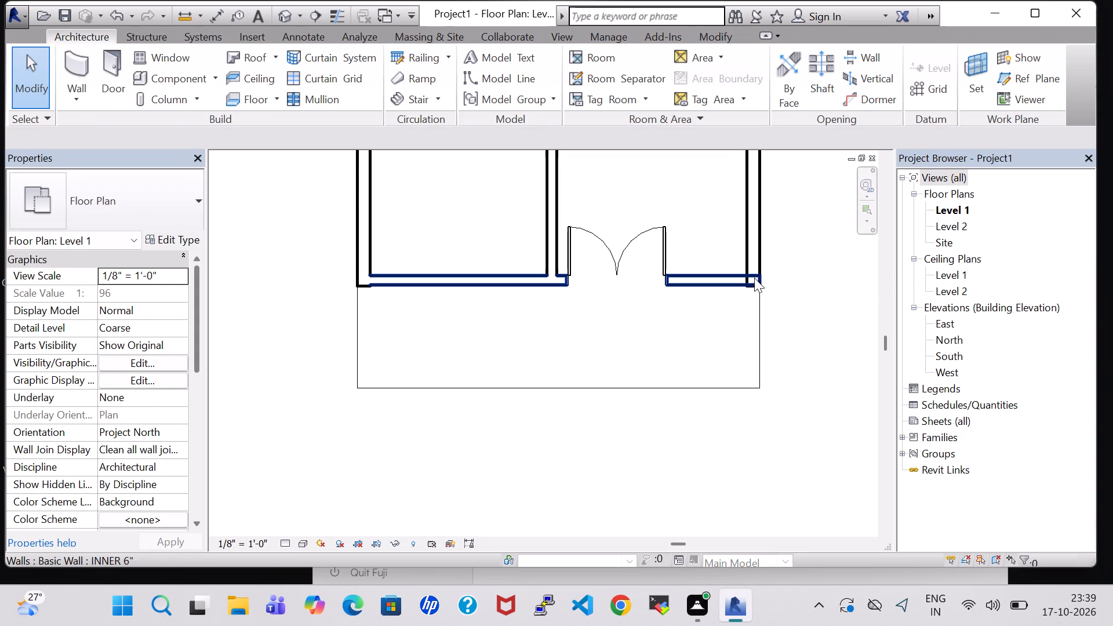
pyautogui.click(819, 272)
# Start a Level 1 to Level 2 stair and place a 3'-0" wide U-shape winder below the lower-left room, rotated to open right.
pyautogui.scroll(-2, 819, 272)
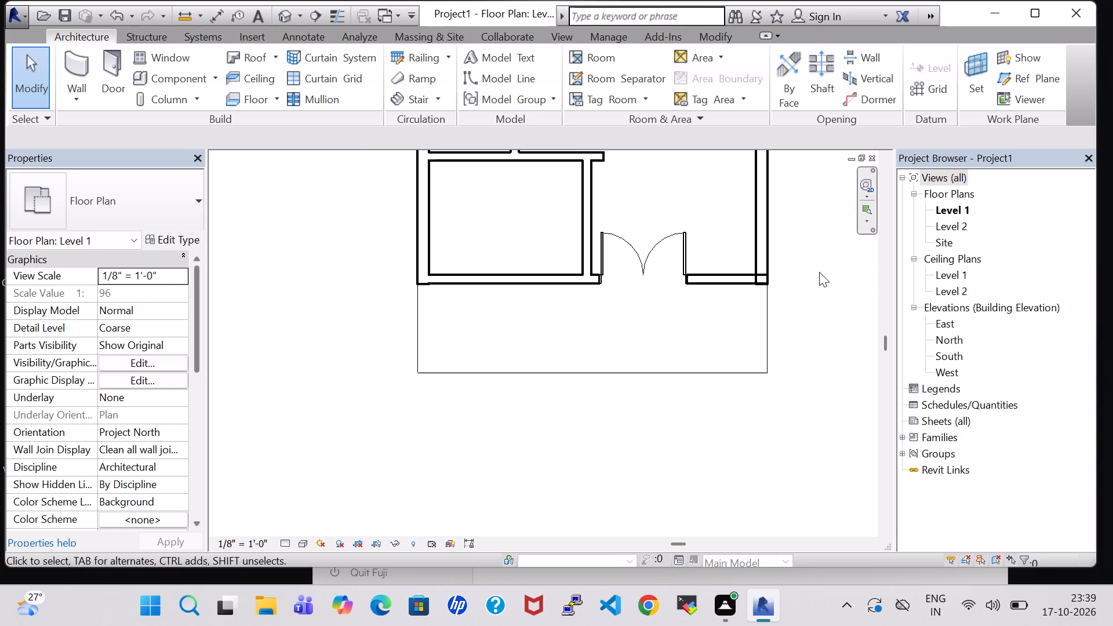
pyautogui.scroll(-1, 819, 272)
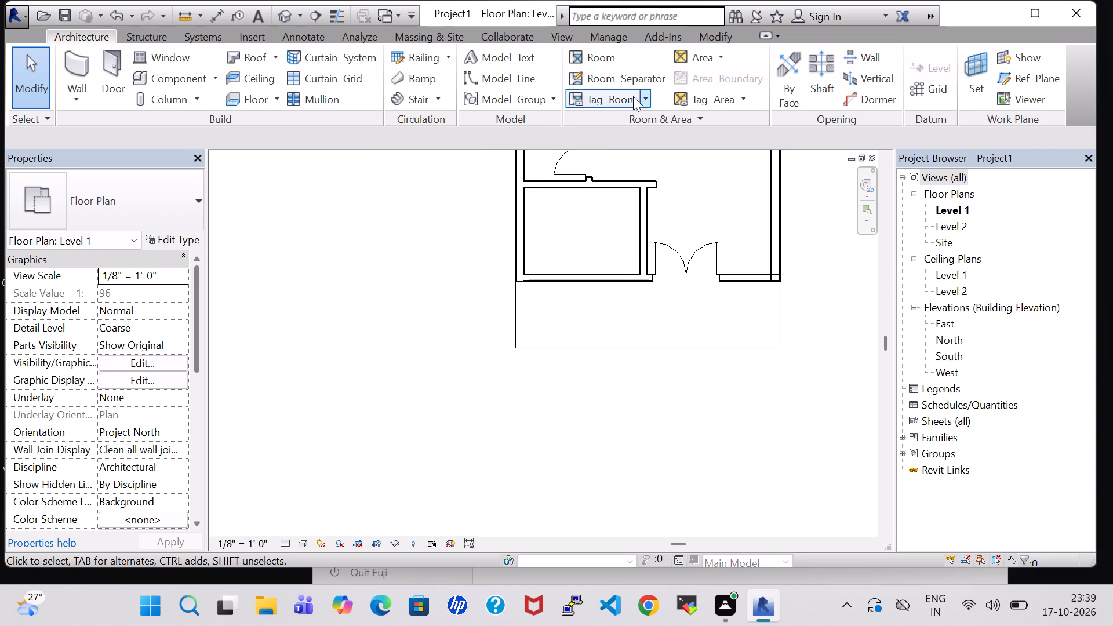
pyautogui.click(427, 95)
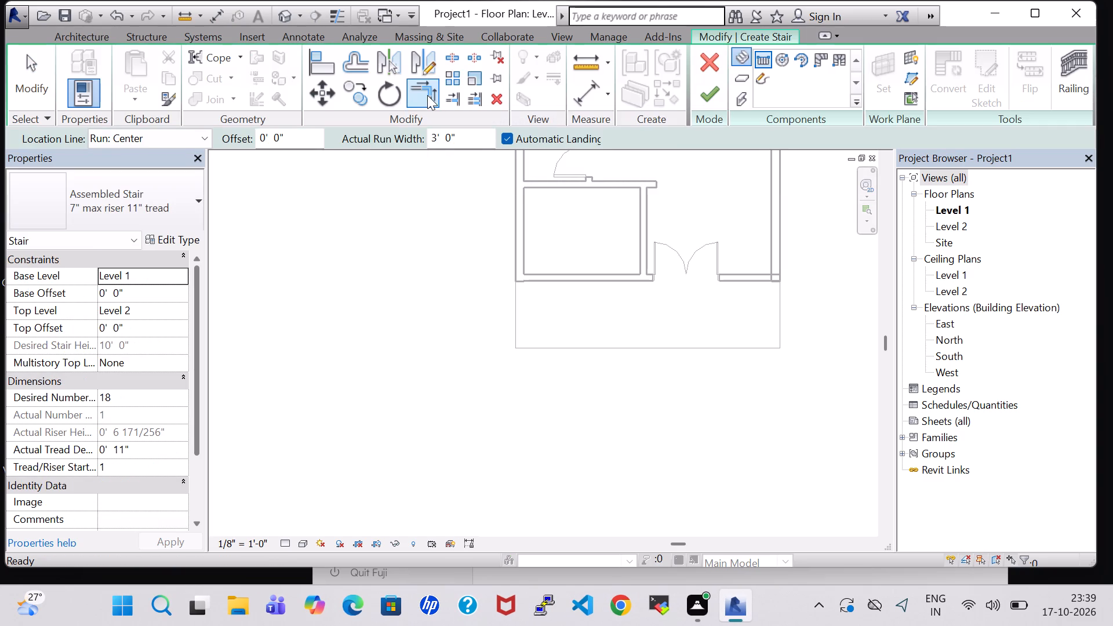
pyautogui.click(846, 63)
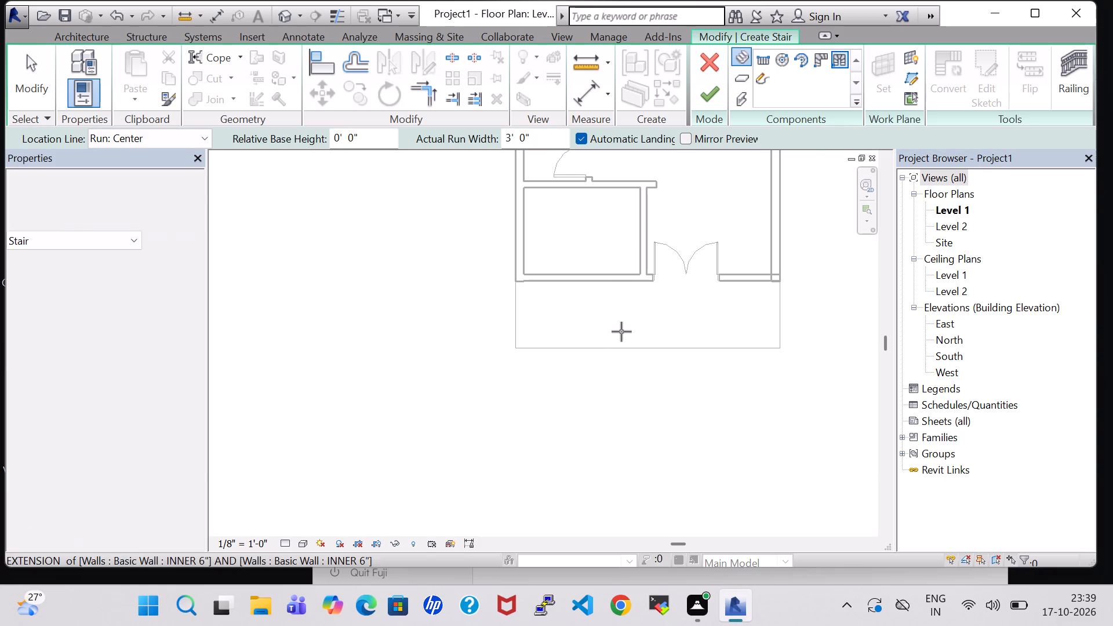
pyautogui.press('space')
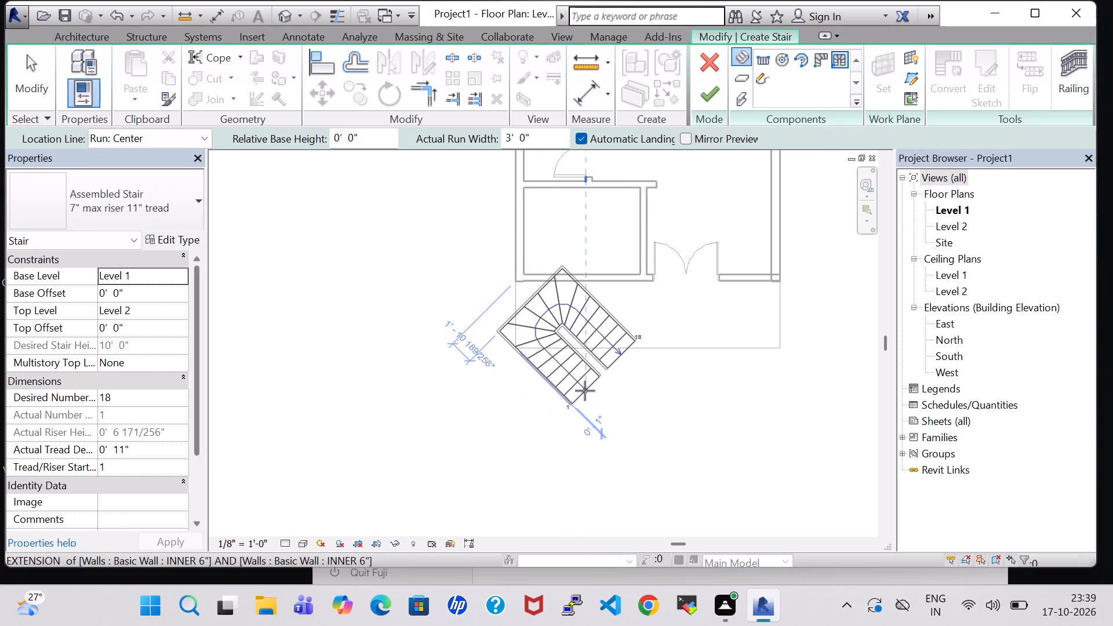
pyautogui.press('space')
pyautogui.scroll(2, 623, 369)
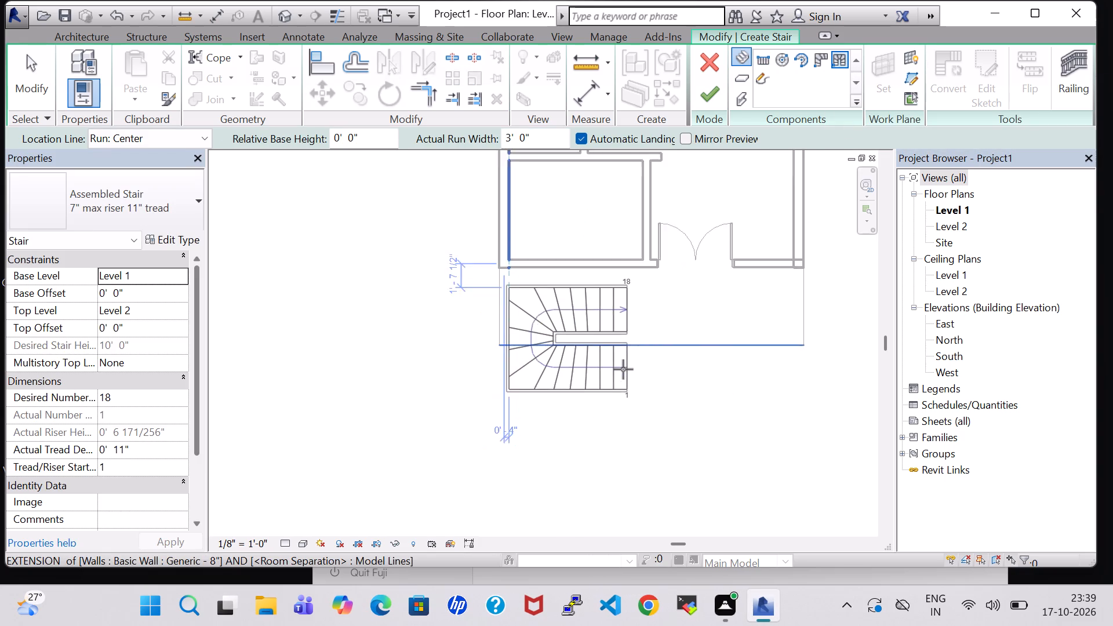
pyautogui.scroll(2, 623, 369)
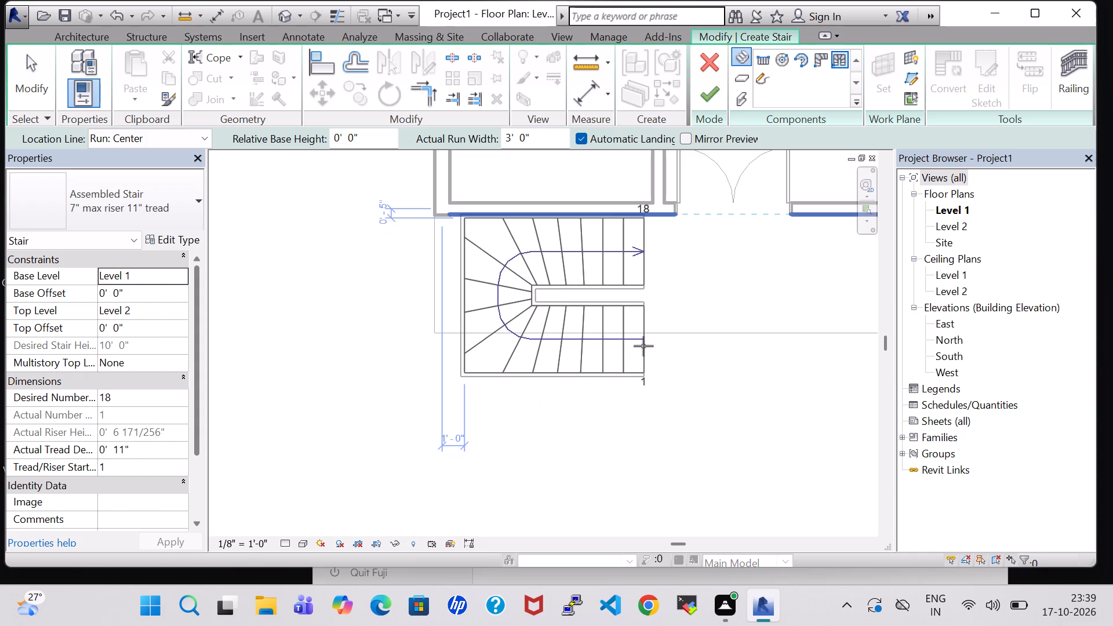
pyautogui.scroll(2, 643, 351)
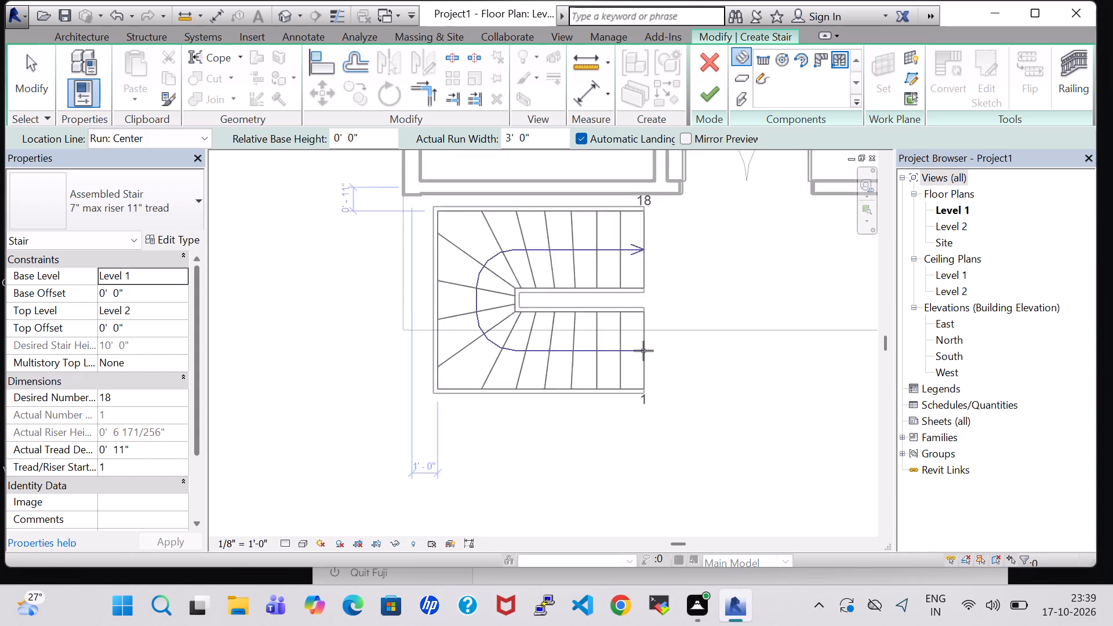
pyautogui.scroll(1, 643, 351)
pyautogui.scroll(-1, 643, 351)
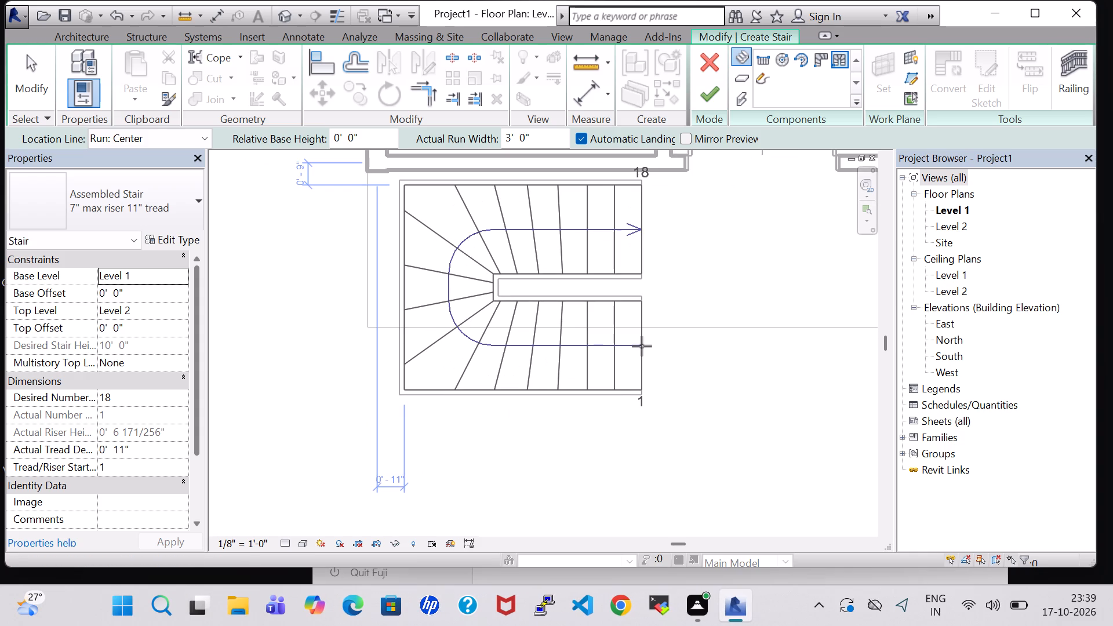
pyautogui.scroll(2, 642, 346)
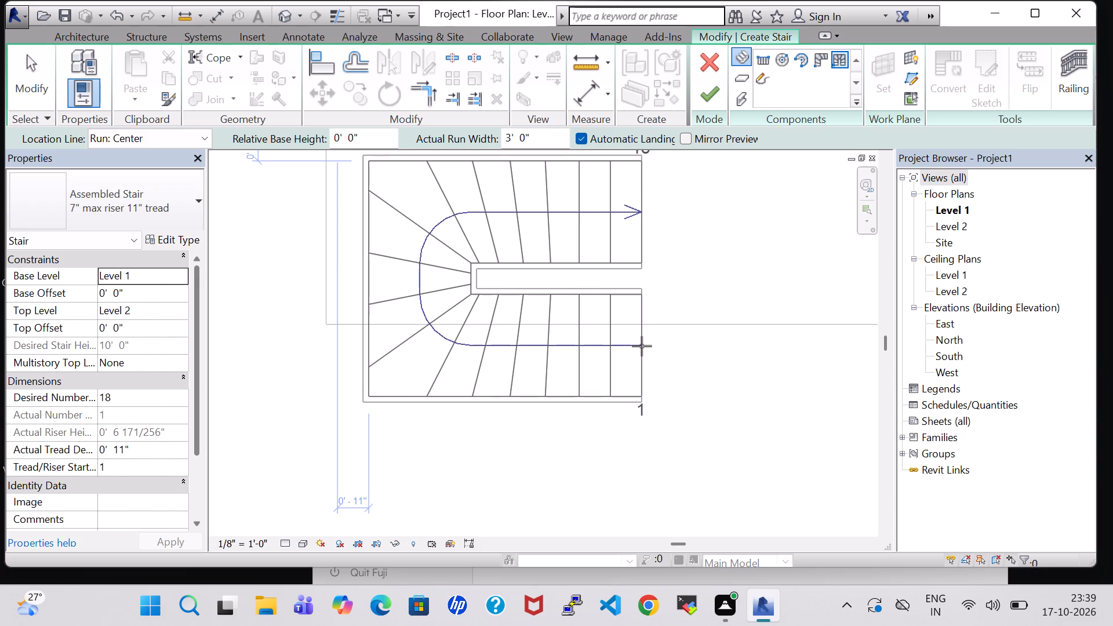
pyautogui.click(642, 346)
pyautogui.scroll(-1, 657, 366)
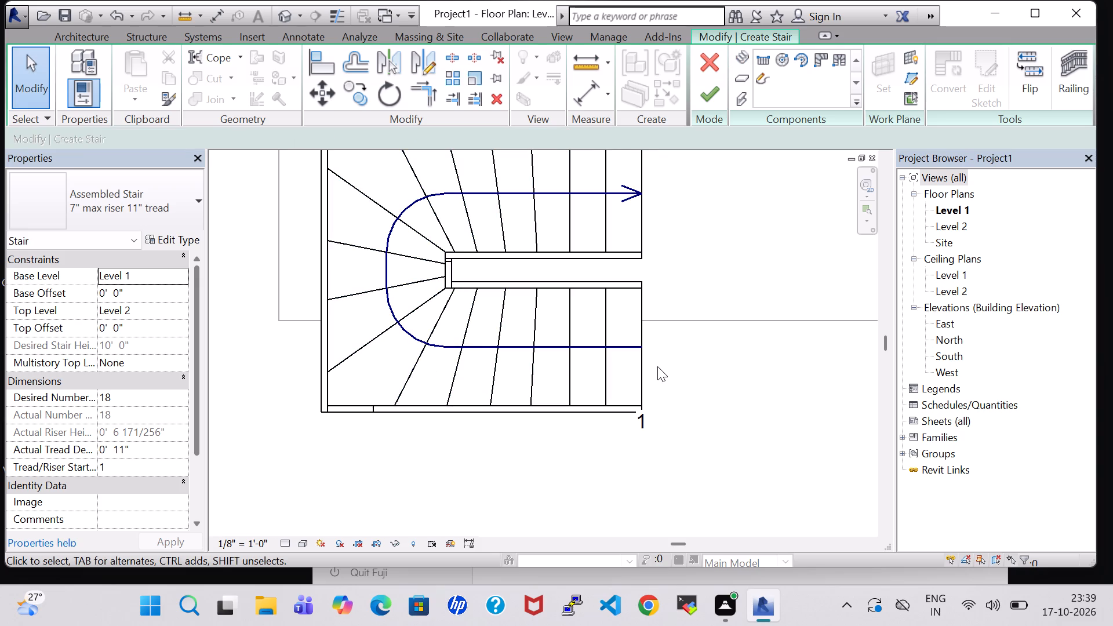
# Nudge the U-shaped stair run up so its upper edge sits just below the front wall.
pyautogui.click(591, 402)
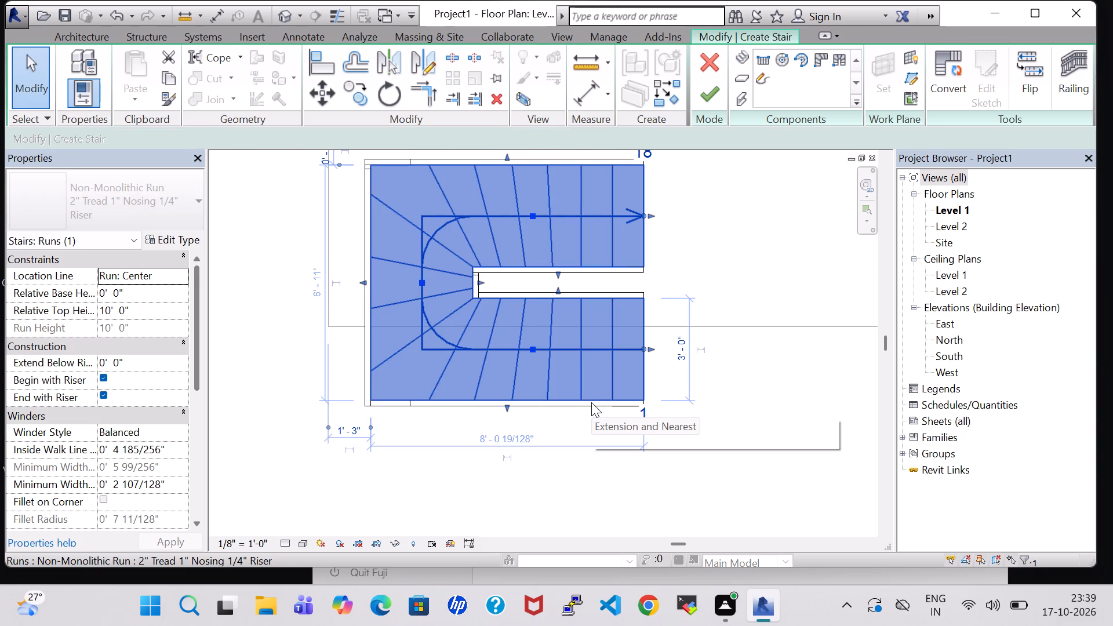
pyautogui.press('Up')
pyautogui.moveTo(711, 271); pyautogui.dragTo(711, 316, button='middle')
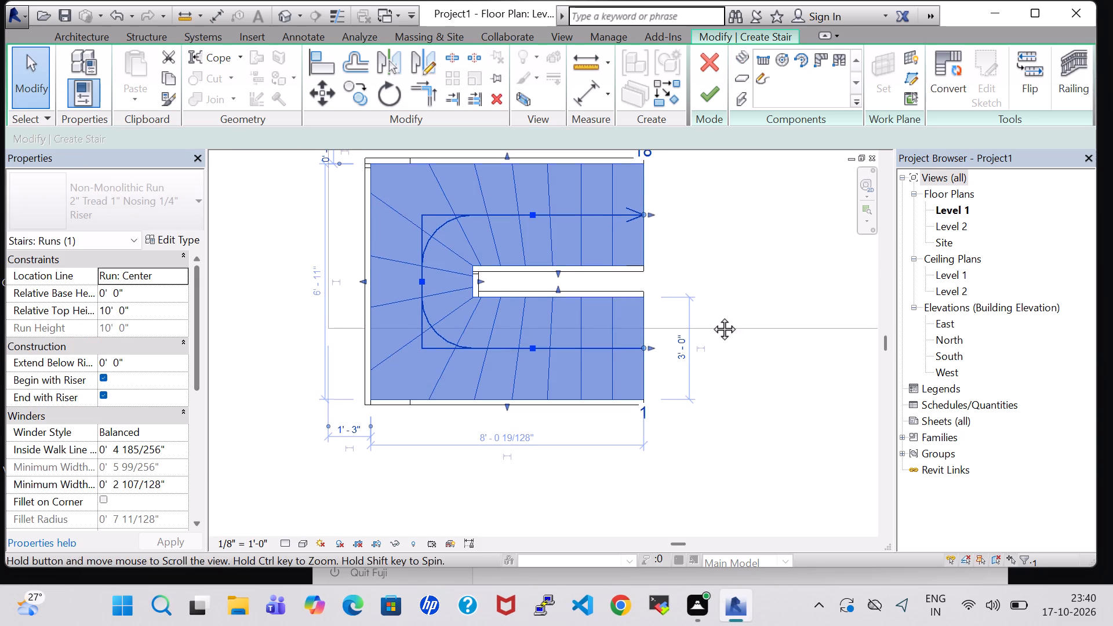
pyautogui.moveTo(711, 316); pyautogui.dragTo(714, 323, button='middle')
pyautogui.press('Up')
pyautogui.click(806, 302)
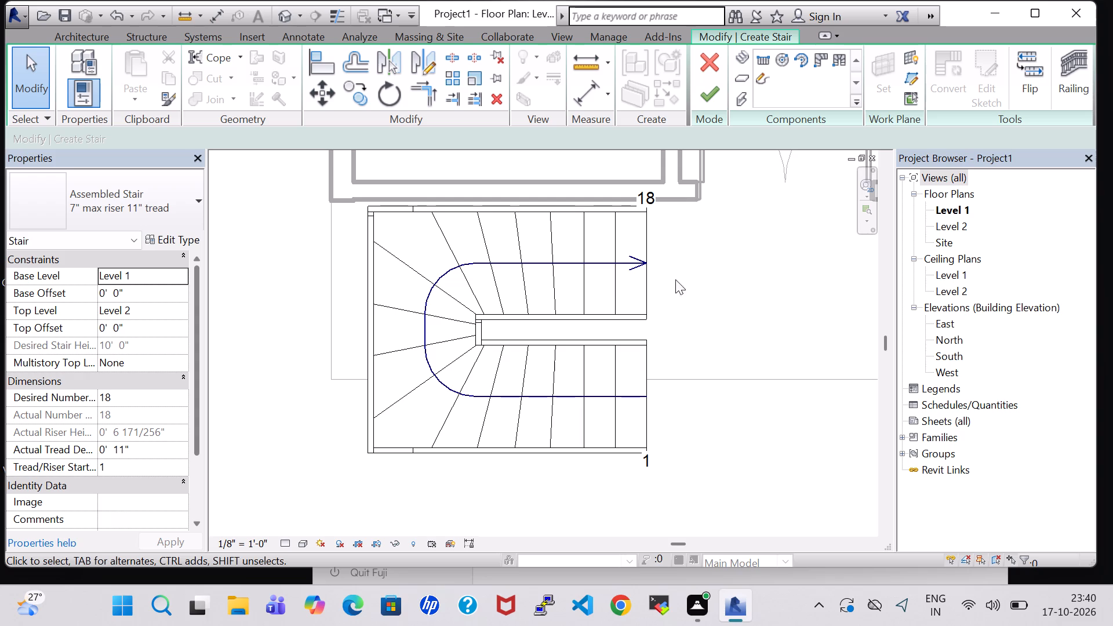
# Examine the stair run's type properties for treads and risers, and check the stair against the house in 3D.
pyautogui.click(642, 294)
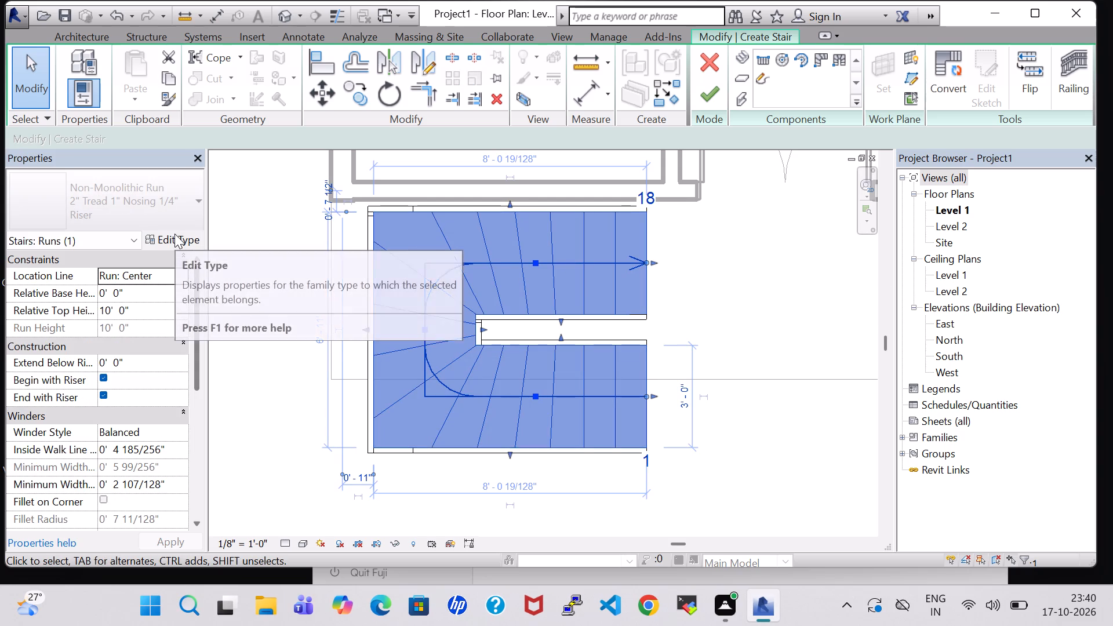
pyautogui.click(174, 234)
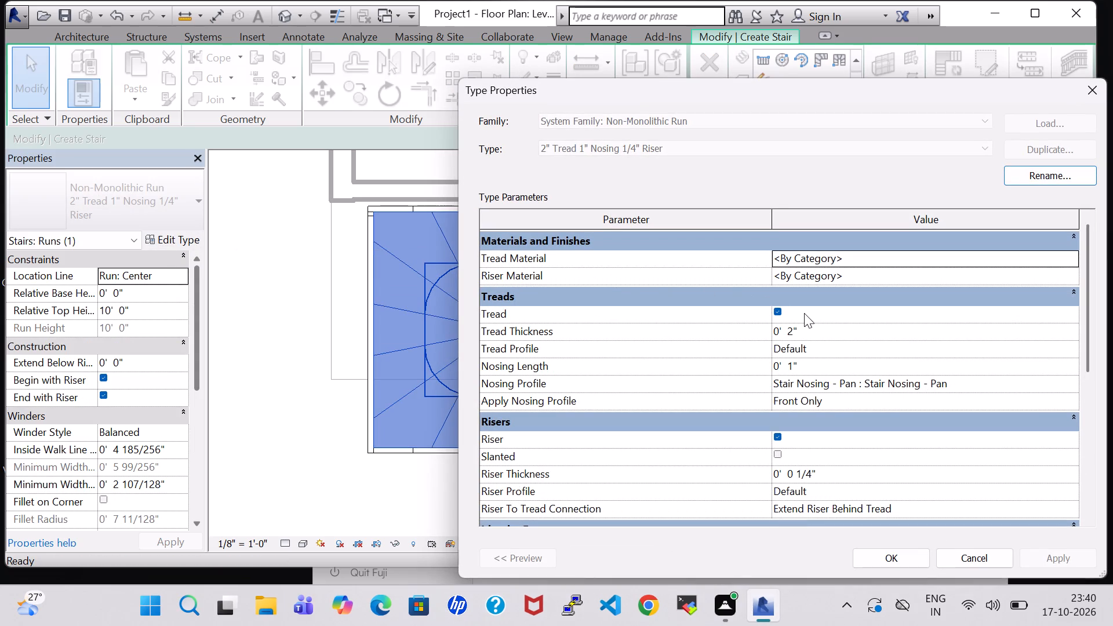
pyautogui.scroll(-1, 806, 321)
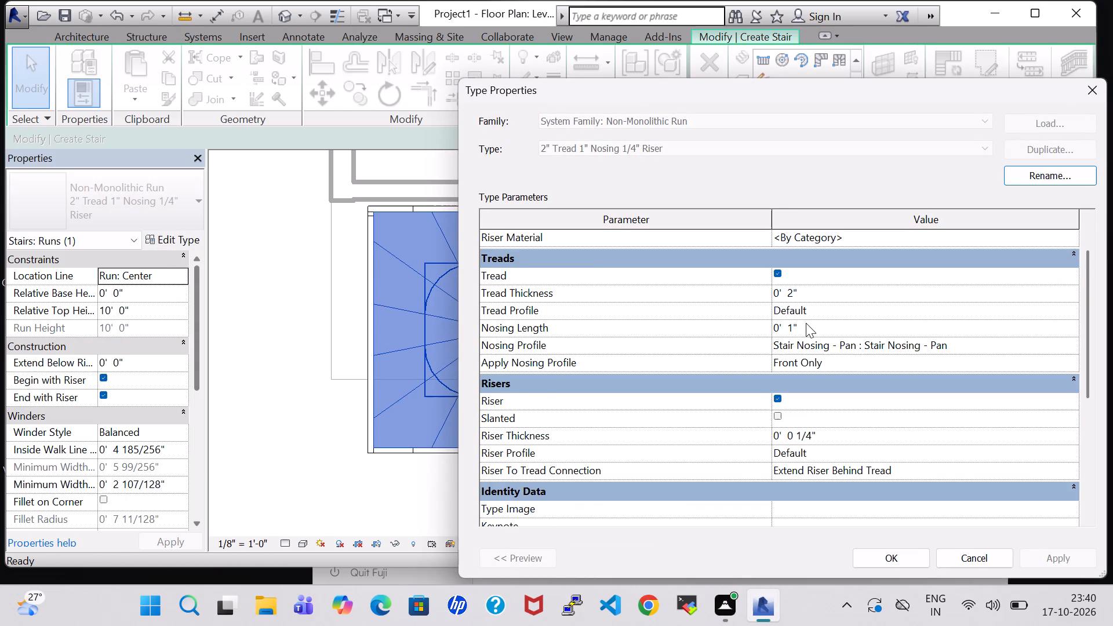
pyautogui.scroll(-5, 806, 323)
pyautogui.scroll(8, 806, 332)
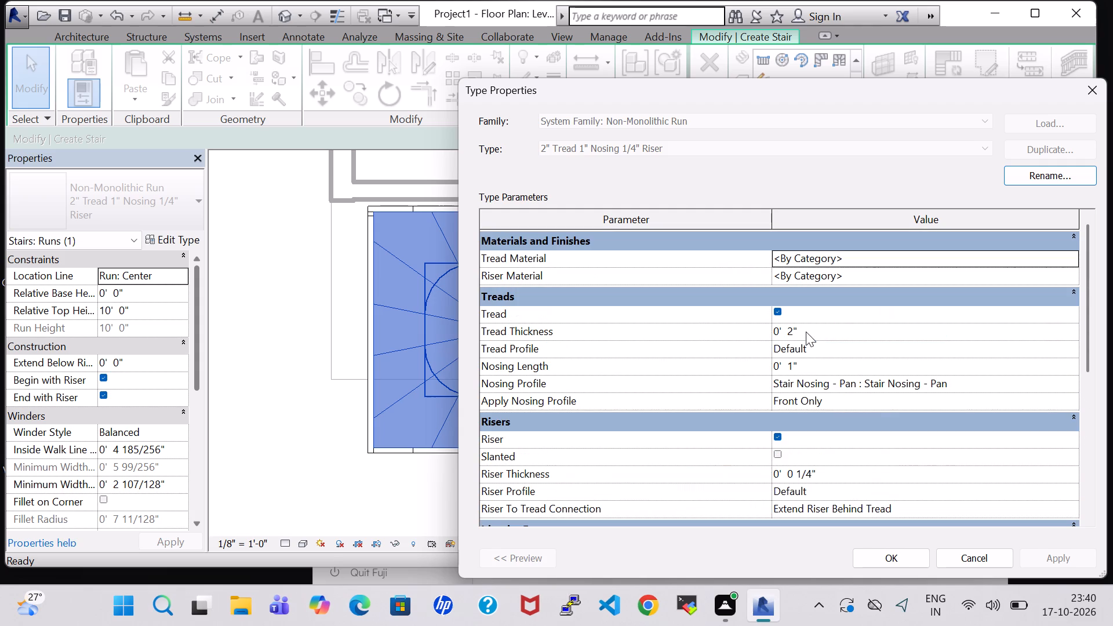
pyautogui.scroll(4, 806, 332)
pyautogui.click(1089, 89)
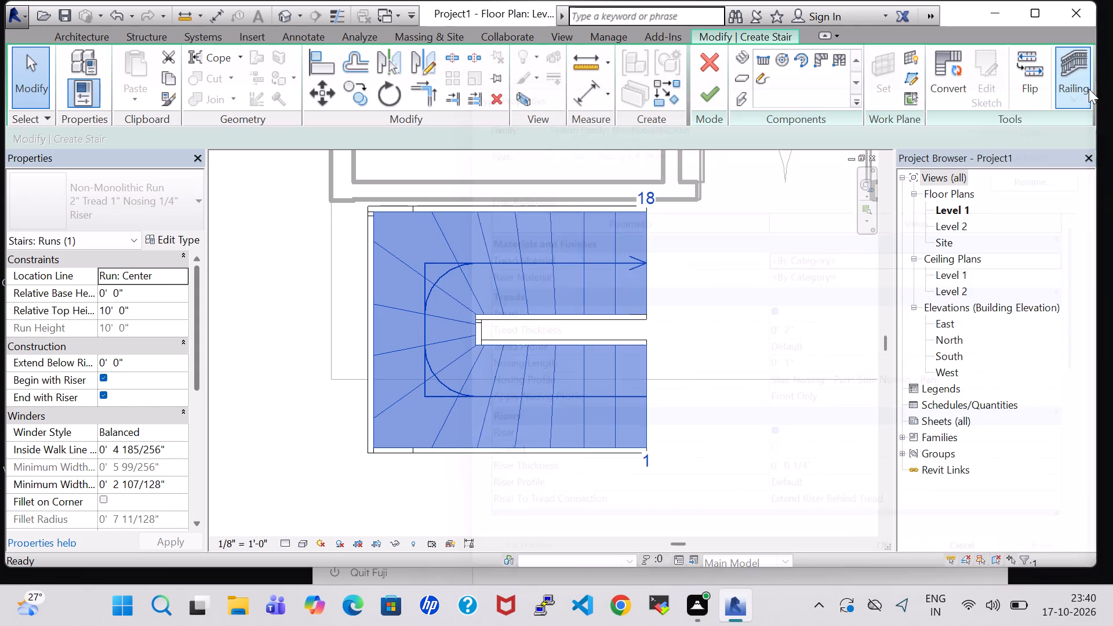
pyautogui.click(287, 8)
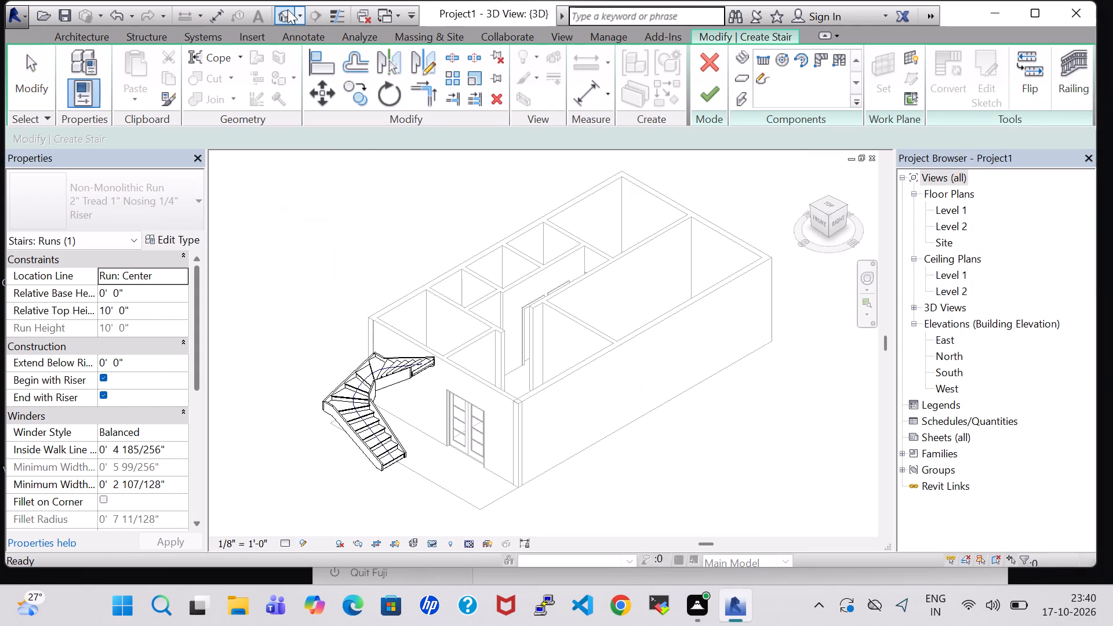
pyautogui.doubleClick(953, 206)
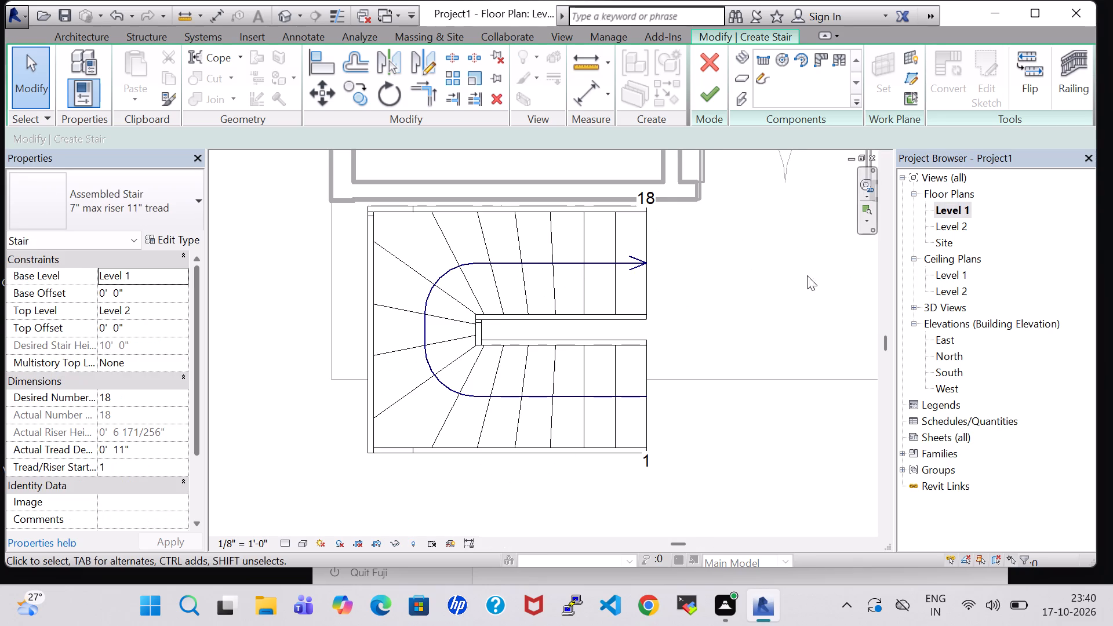
# Finish the Level 1 to Level 2 stair with its railings in the Level 1 plan.
pyautogui.scroll(-2, 780, 277)
pyautogui.moveTo(780, 277); pyautogui.dragTo(785, 232, button='middle')
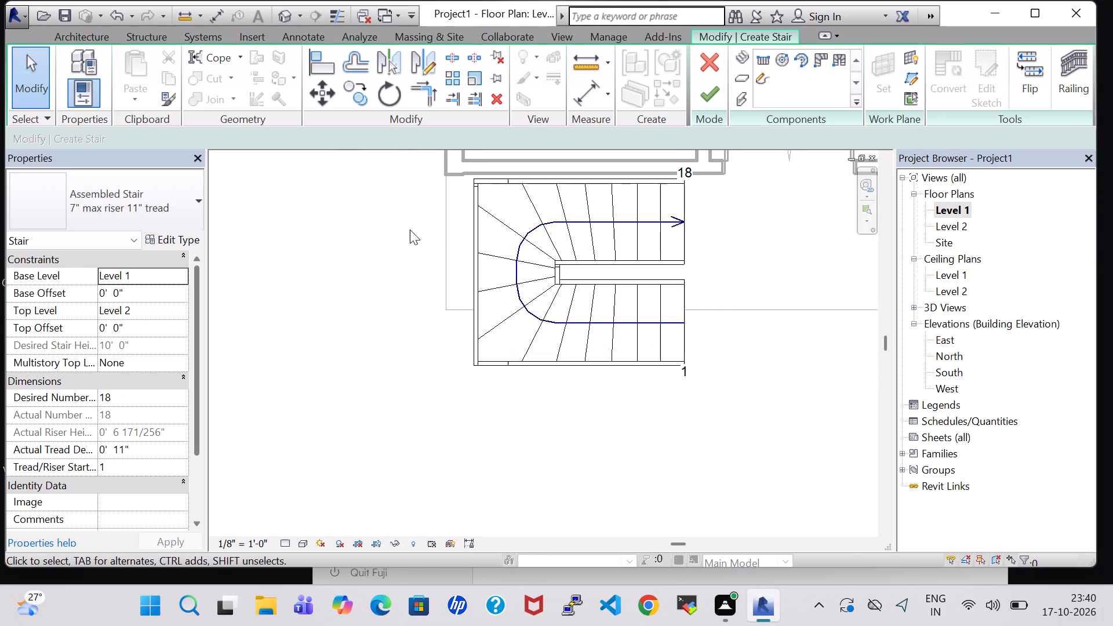
pyautogui.click(713, 89)
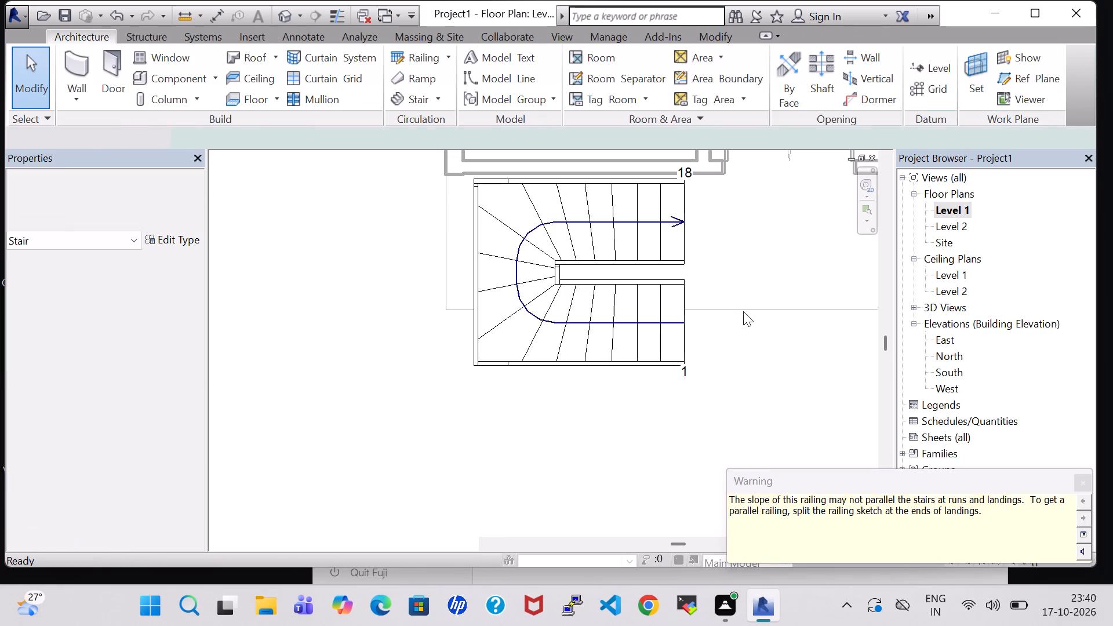
pyautogui.click(1085, 477)
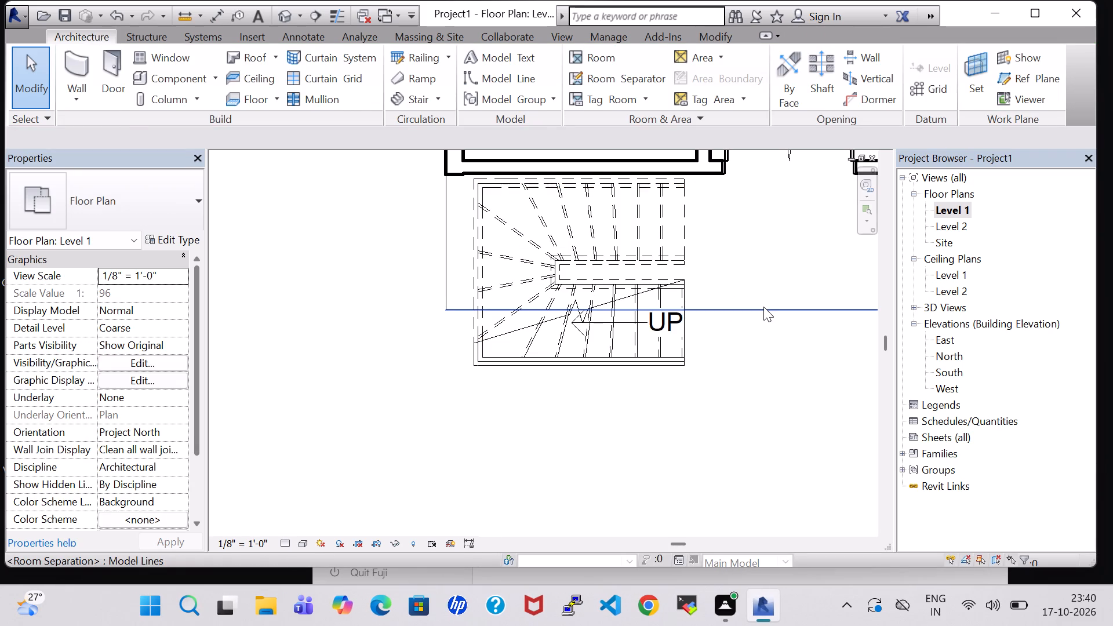
# Nudge the bottom room separation line down until it lies just below the stair's lower edge.
pyautogui.click(763, 308)
pyautogui.press('Down')
pyautogui.press('Down')
pyautogui.press('Down')
pyautogui.press('Down')
pyautogui.press('Down')
pyautogui.press('Down')
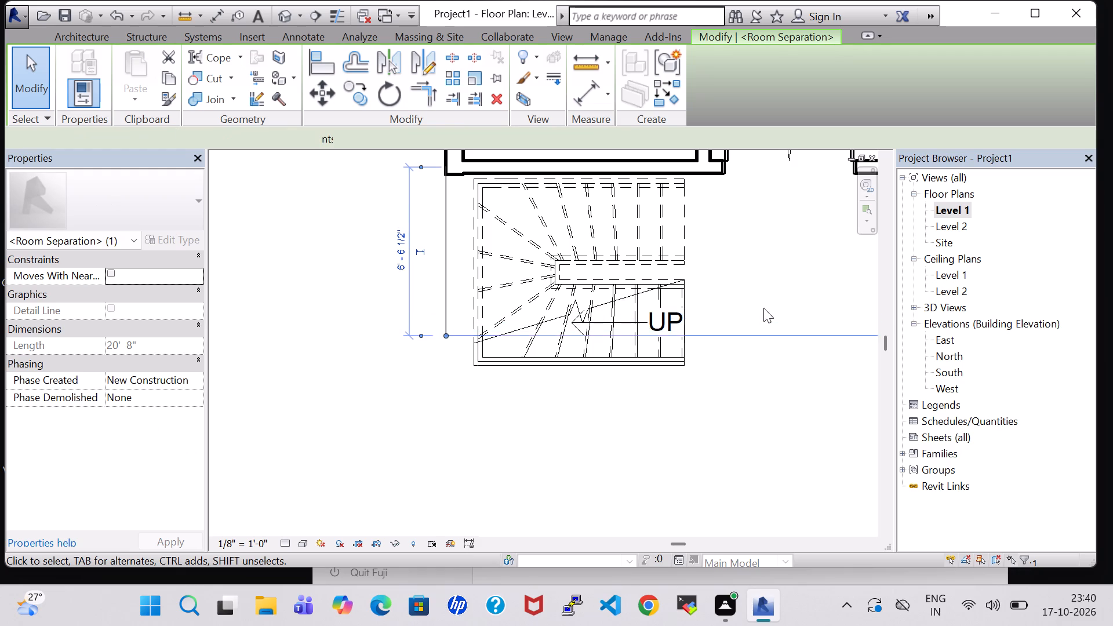
pyautogui.press('Down')
pyautogui.press('Down')
pyautogui.press('Down')
pyautogui.press('Down')
pyautogui.press('Down')
pyautogui.press('Down')
pyautogui.press('Down')
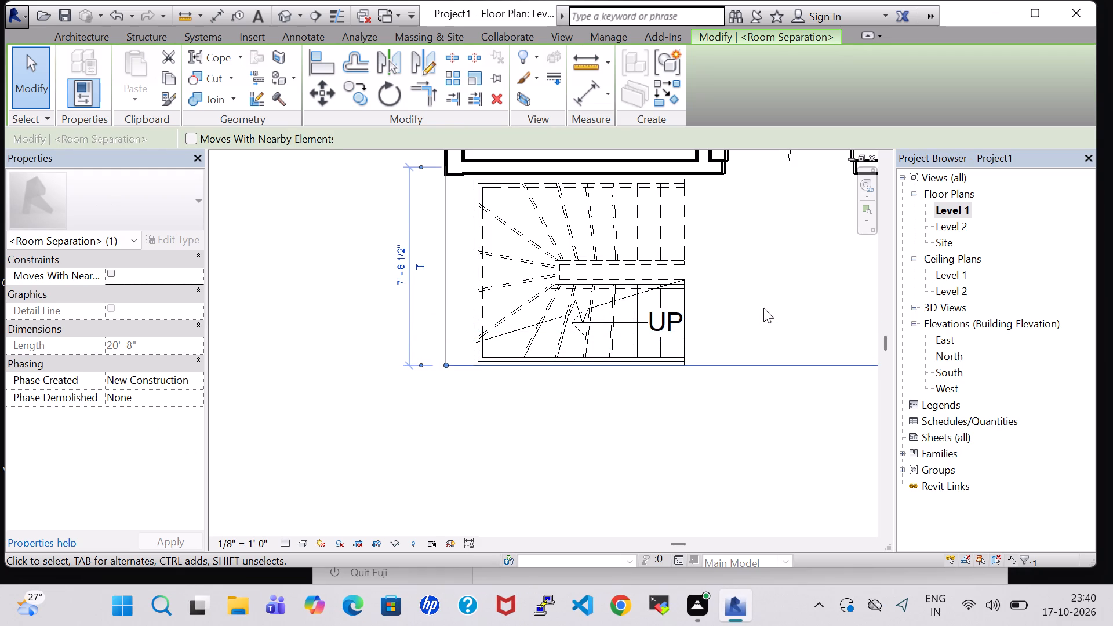
pyautogui.press('Down')
pyautogui.click(763, 289)
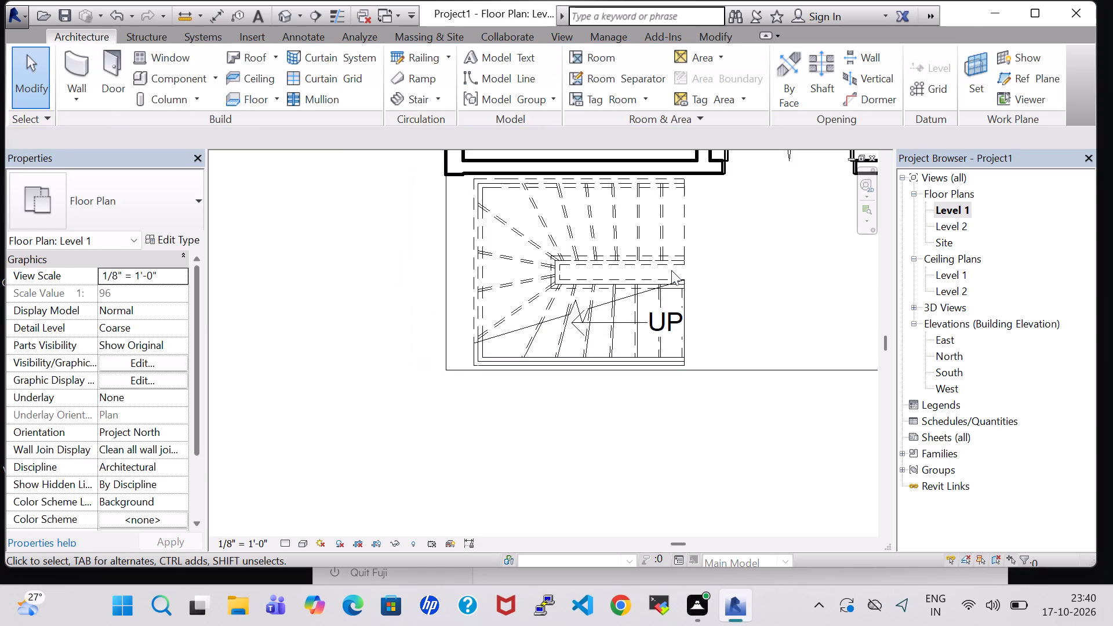
# Nudge the finished stair run left until its outer side sits just inside the left room separation line.
pyautogui.scroll(-1, 664, 261)
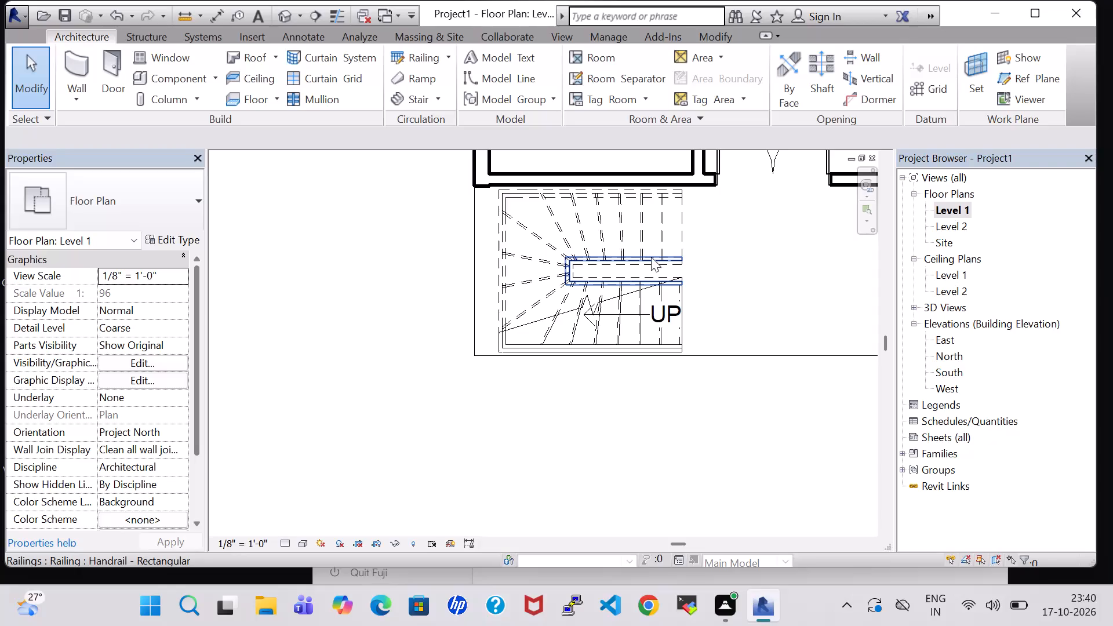
pyautogui.click(603, 232)
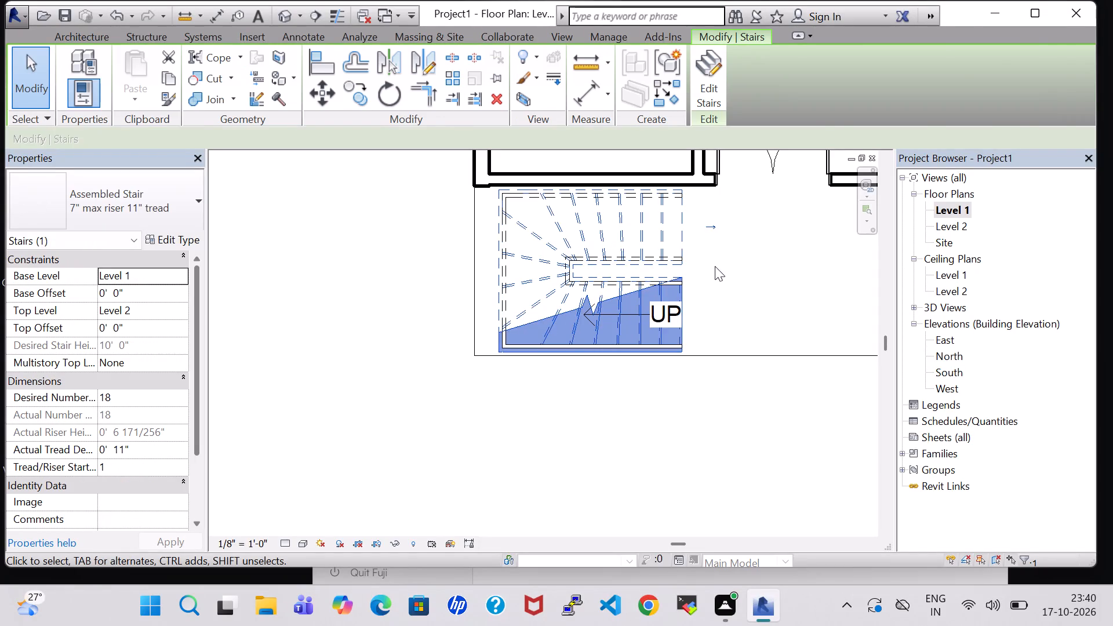
pyautogui.click(713, 266)
pyautogui.click(689, 242)
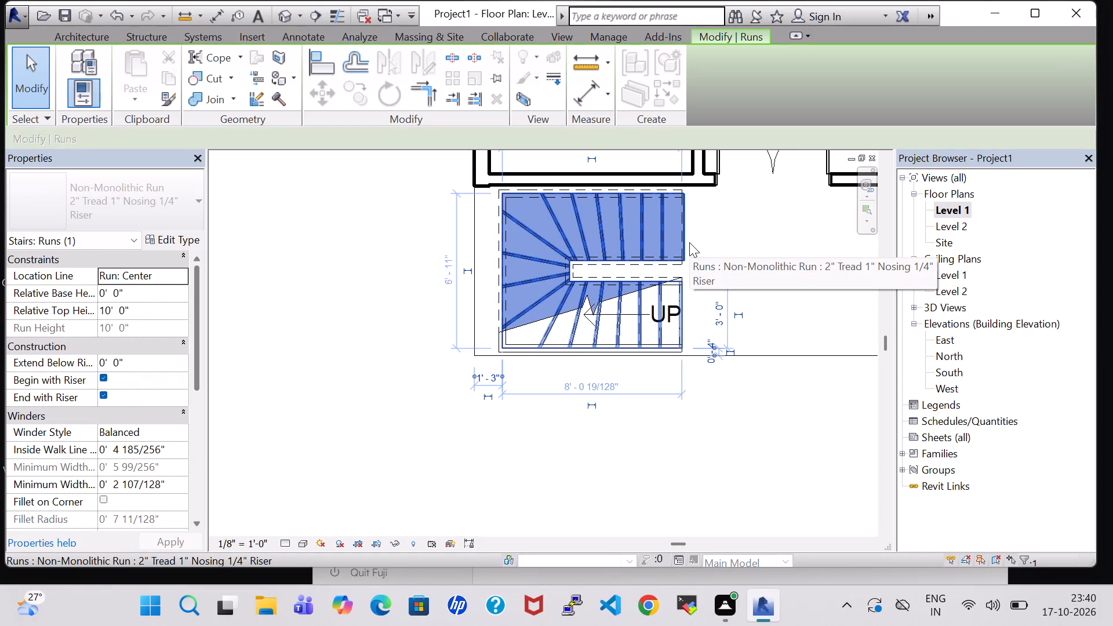
pyautogui.press('Left')
pyautogui.press('Left')
pyautogui.press('Left')
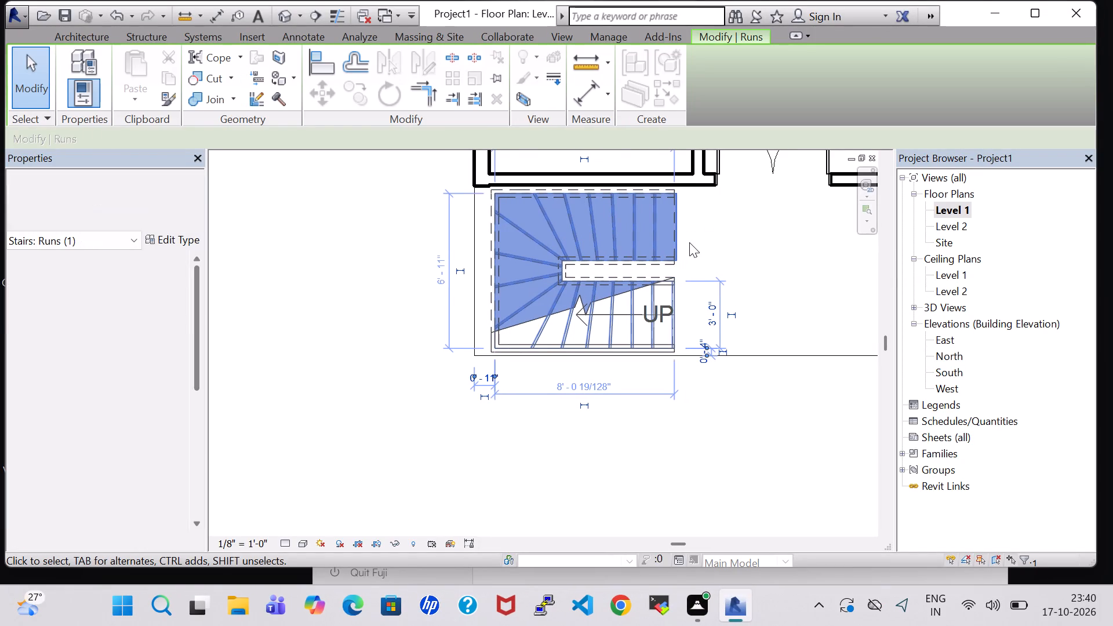
pyautogui.press('Left')
pyautogui.press('Left')
pyautogui.press('Left')
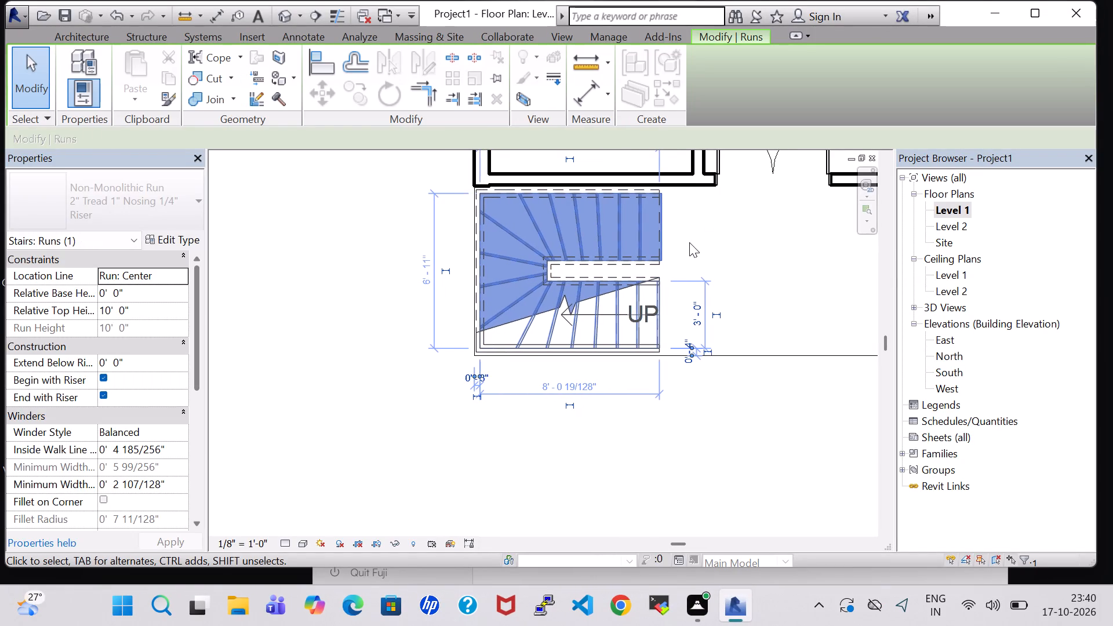
pyautogui.press('Left')
pyautogui.press('Right')
pyautogui.press('Right')
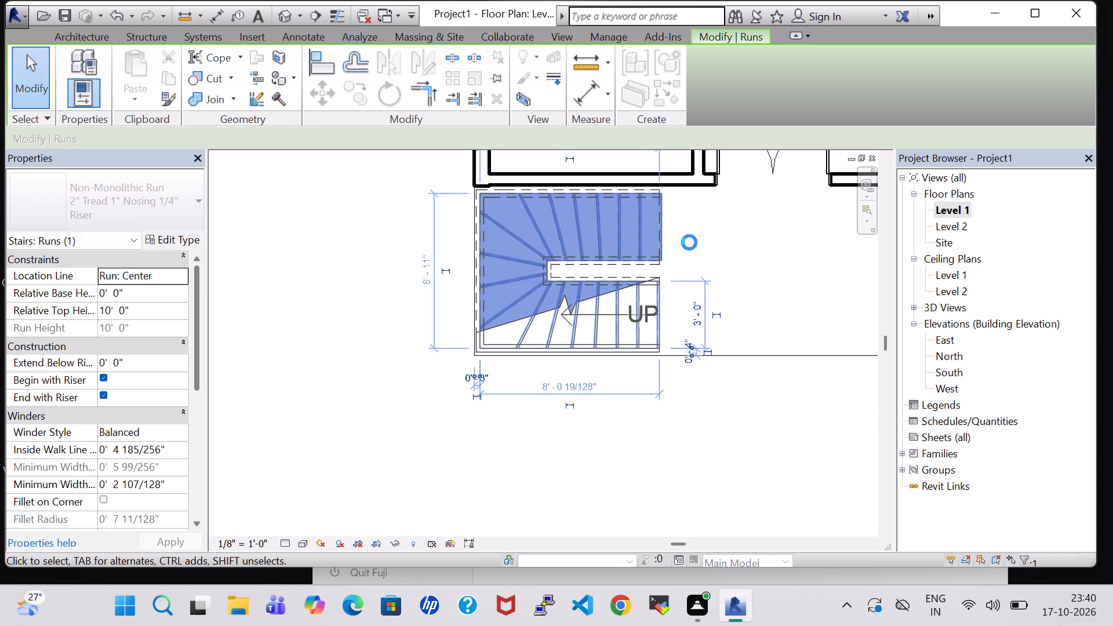
pyautogui.click(731, 242)
# Create a toposurface at elevation 0' 0" over the open front area, with points at its four corners.
pyautogui.scroll(-5, 731, 244)
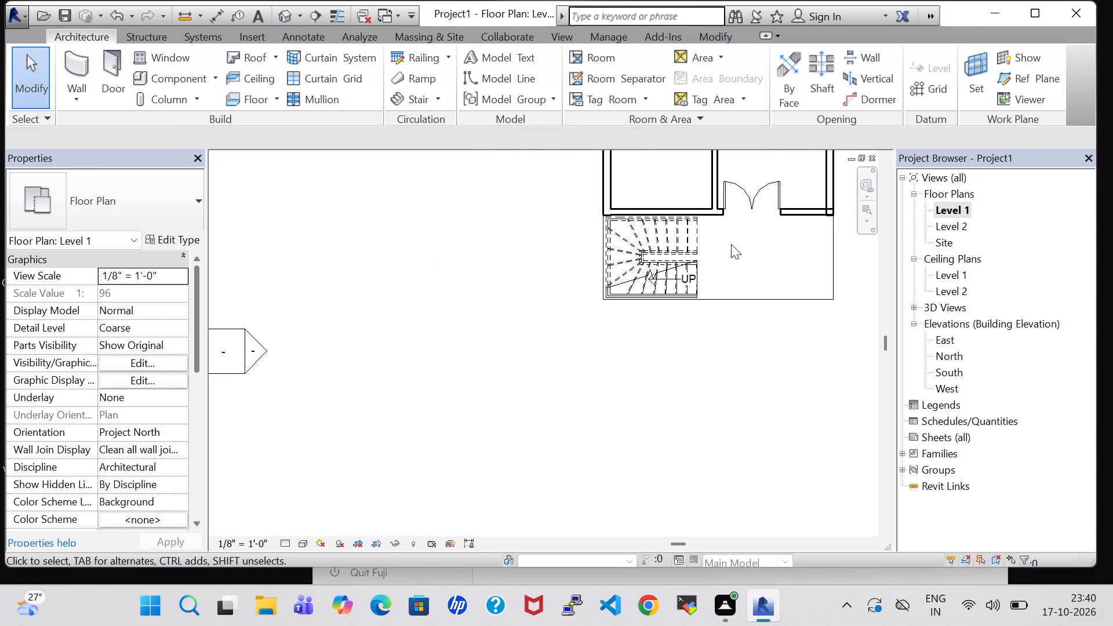
pyautogui.moveTo(731, 244); pyautogui.dragTo(618, 244, button='middle')
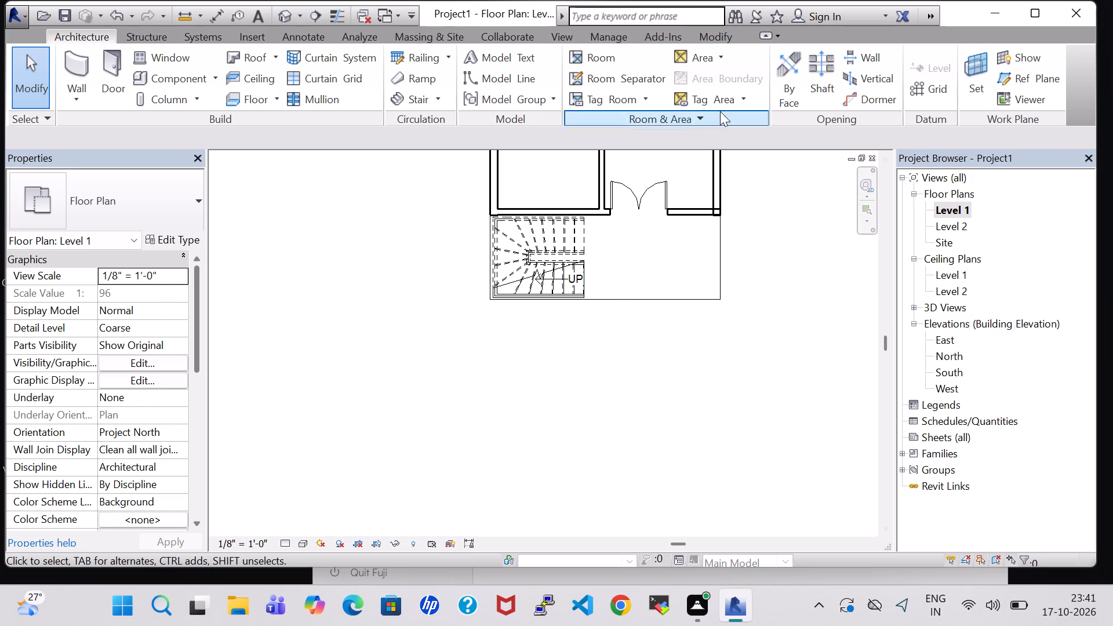
pyautogui.click(445, 31)
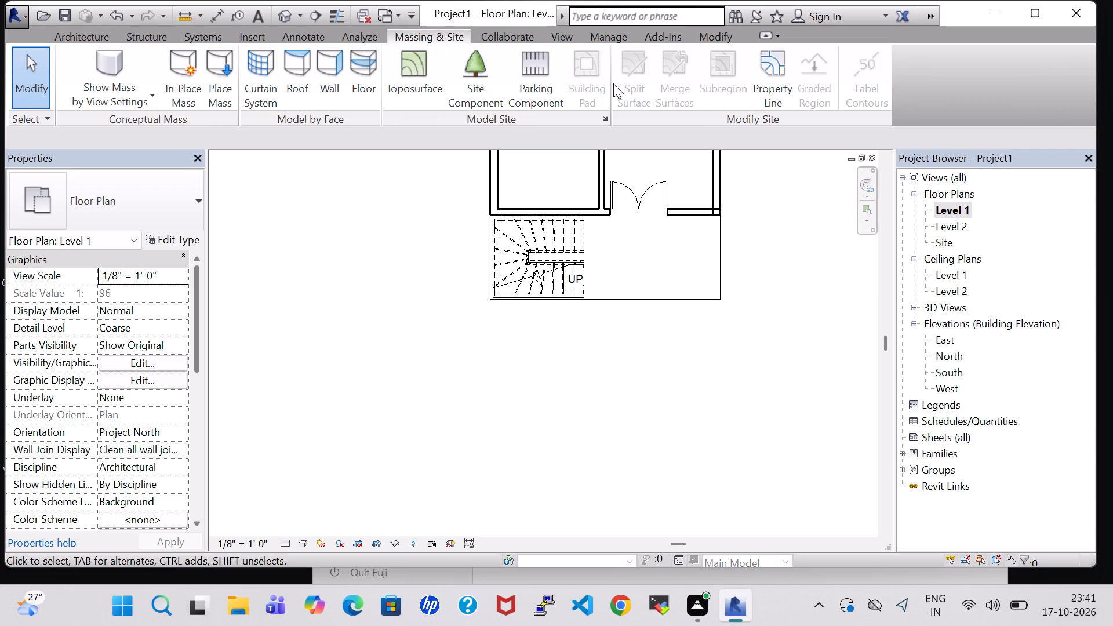
pyautogui.click(421, 60)
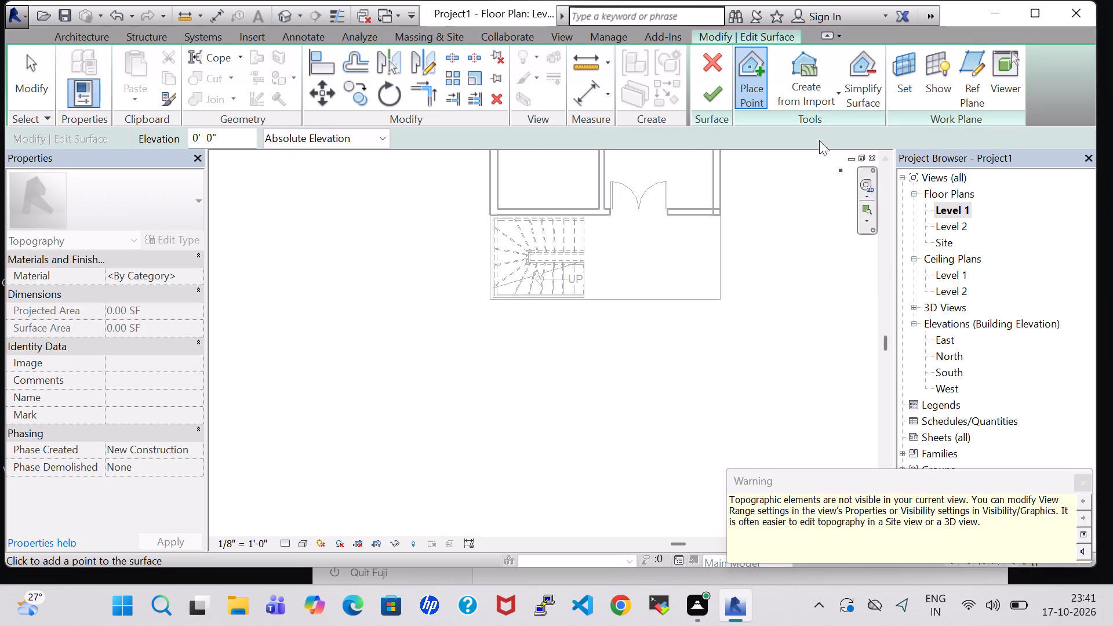
pyautogui.scroll(5, 682, 249)
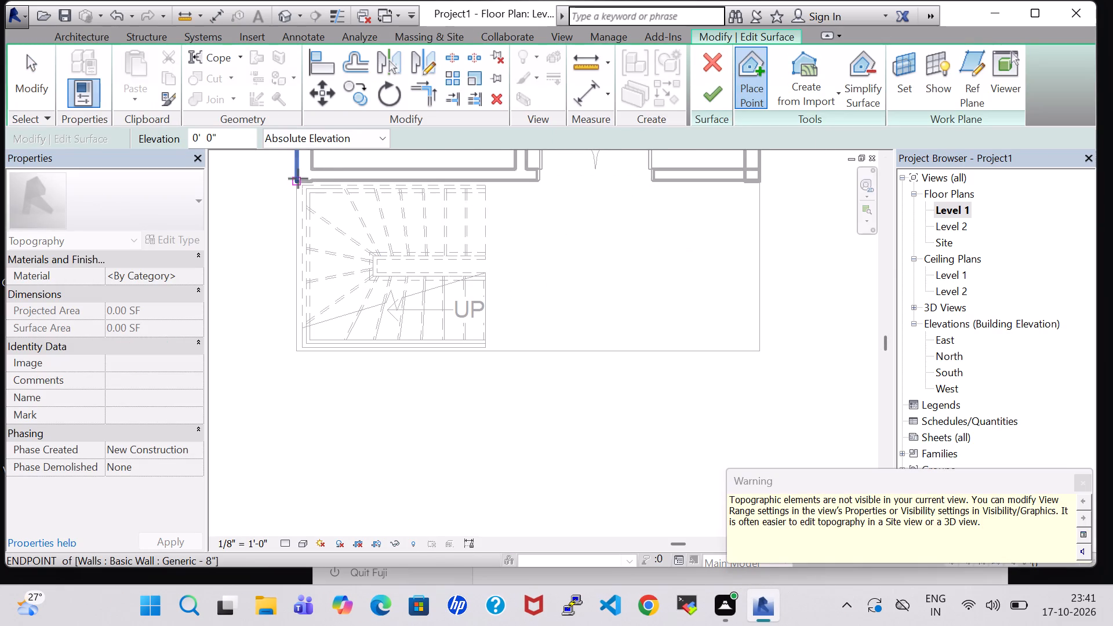
pyautogui.click(298, 181)
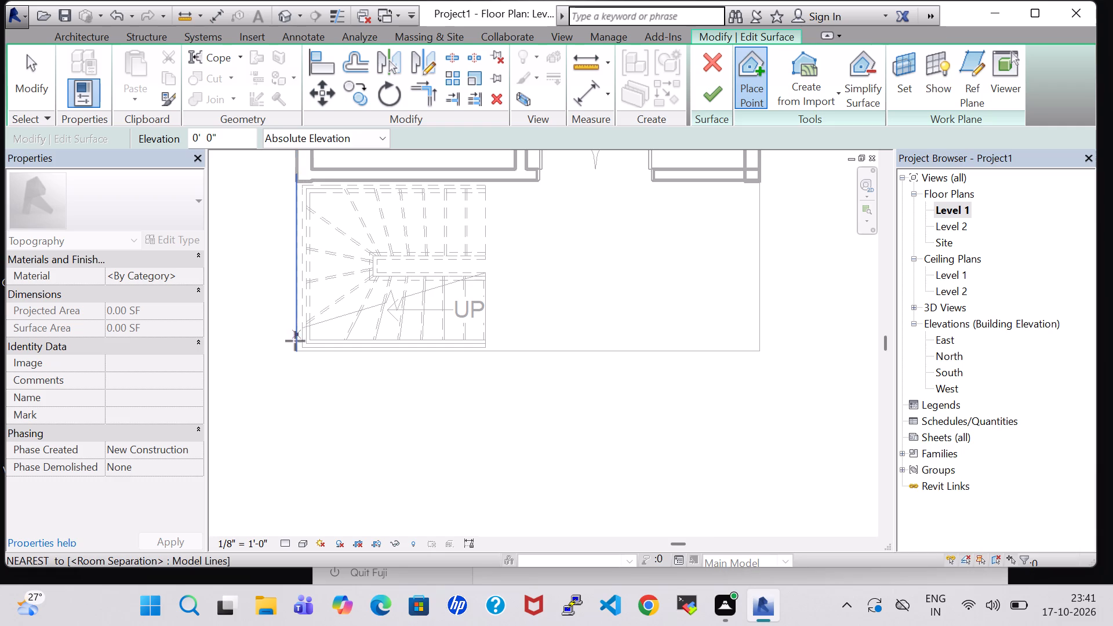
pyautogui.click(295, 348)
pyautogui.click(759, 351)
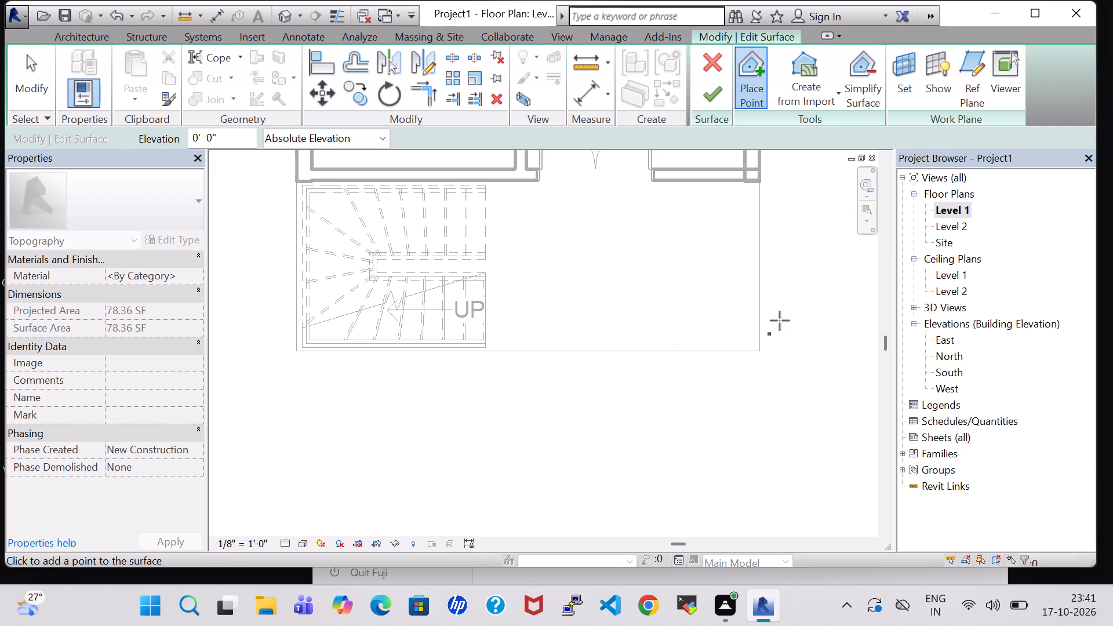
pyautogui.click(759, 182)
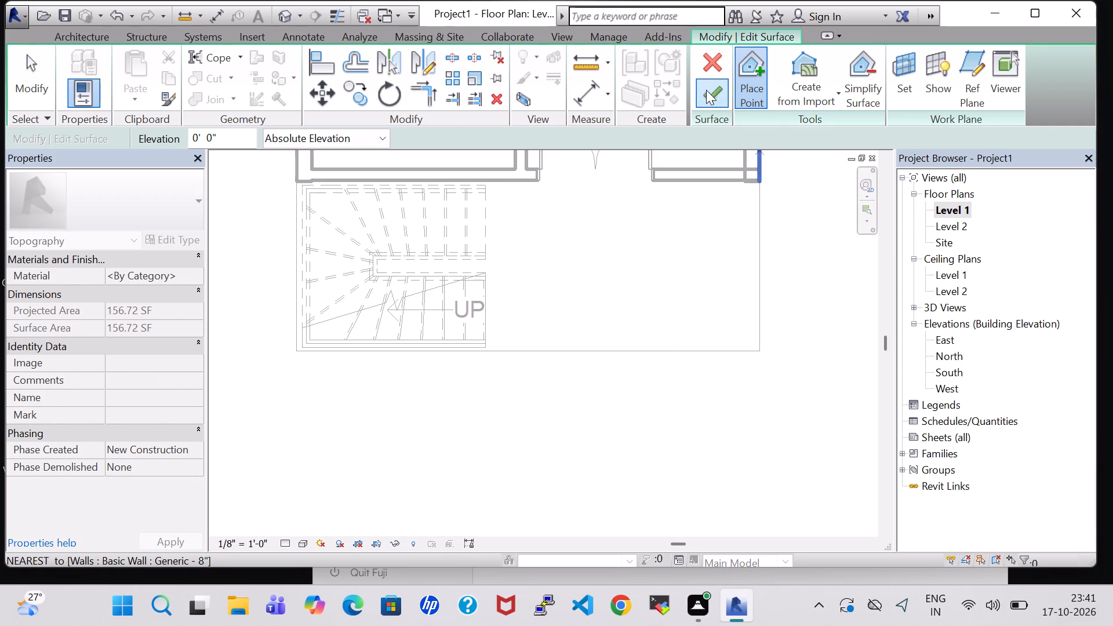
pyautogui.click(704, 90)
# Set the 3D view to the Realistic visual style and inspect the stair, front door and front surface.
pyautogui.click(281, 17)
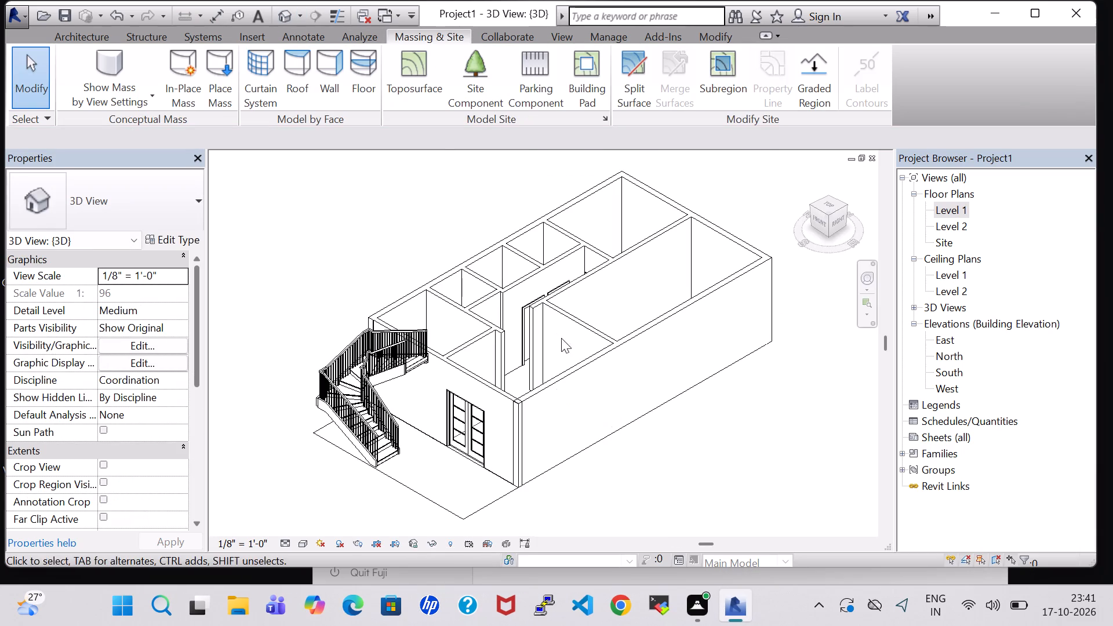
pyautogui.click(297, 545)
pyautogui.click(325, 505)
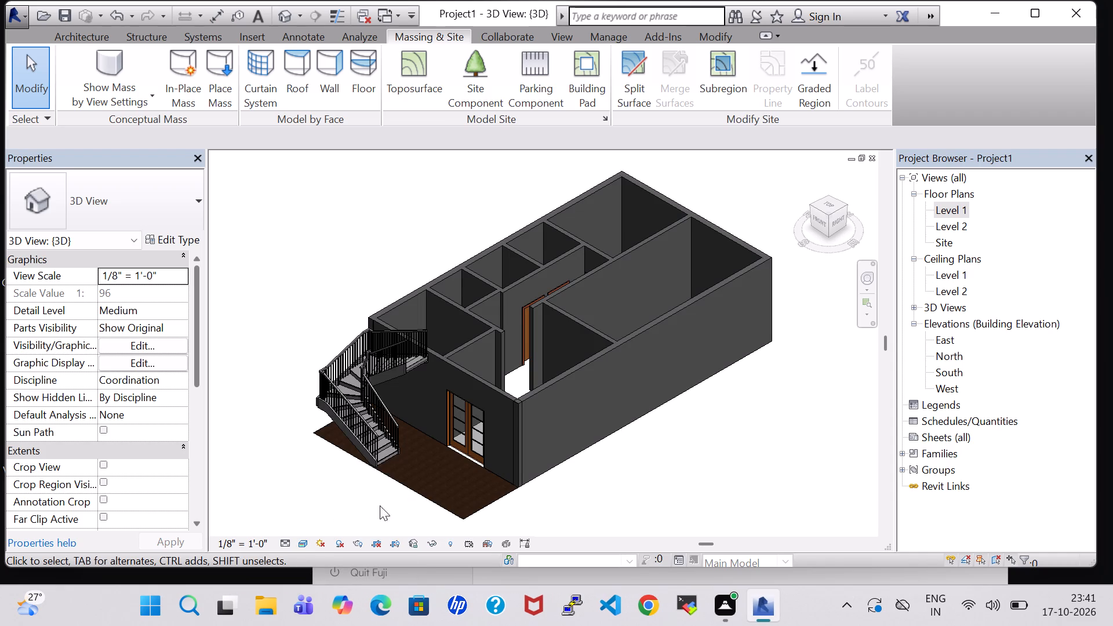
pyautogui.scroll(5, 591, 500)
pyautogui.moveTo(584, 496); pyautogui.dragTo(679, 496, button='middle')
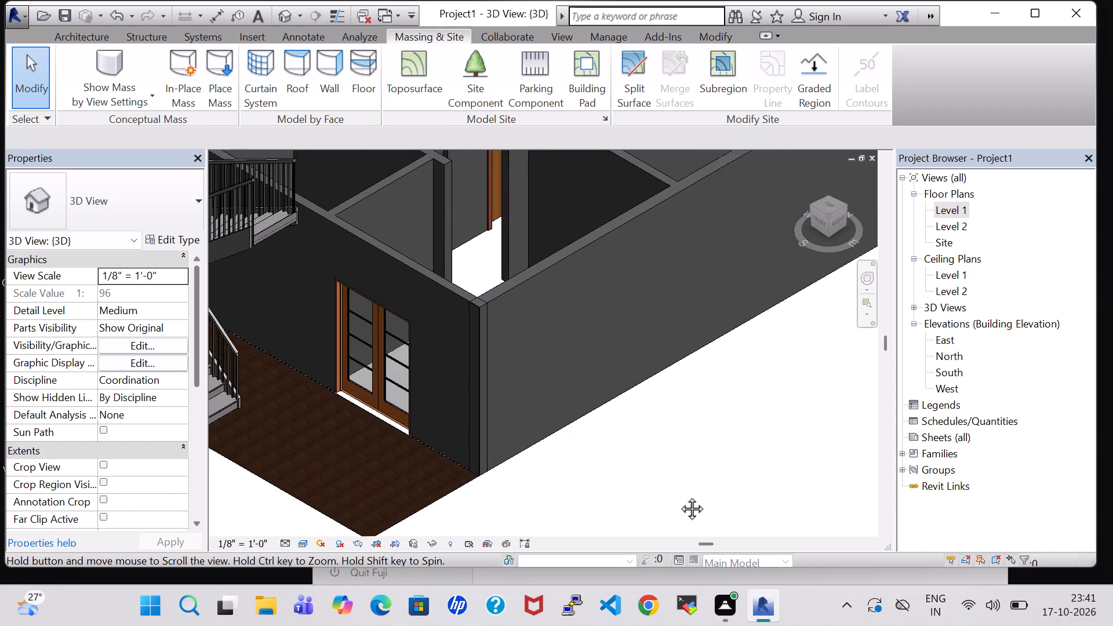
pyautogui.moveTo(679, 496); pyautogui.dragTo(743, 497, button='middle')
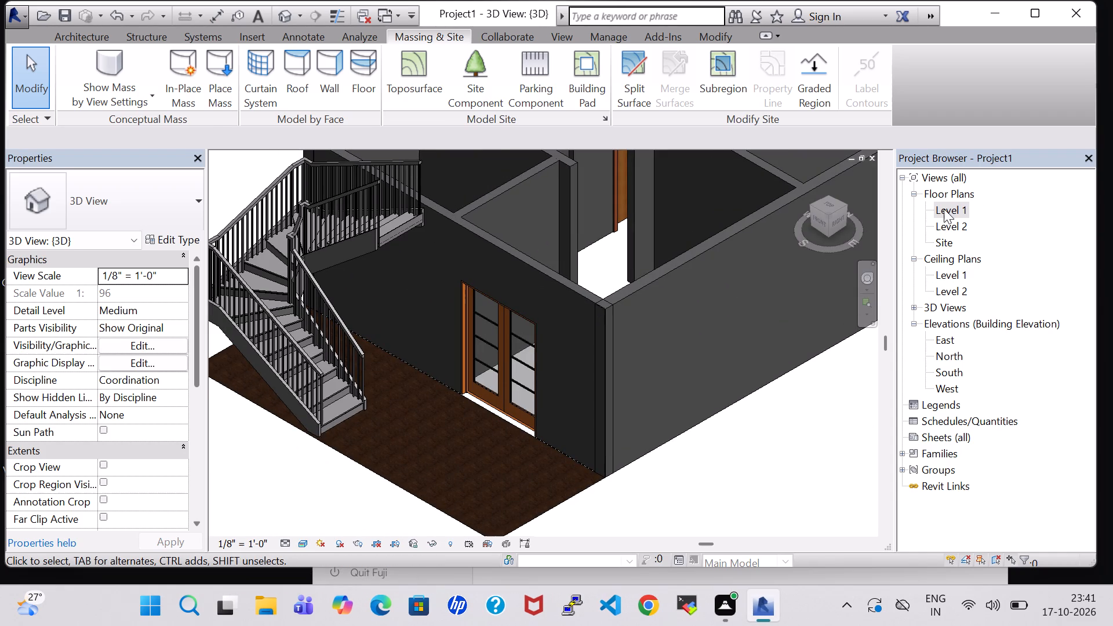
# On the Level 1 plan, place a Single-Flush 34" x 84" door in the top wall of the lower-left room, hinged near its right corner.
pyautogui.tripleClick(944, 209)
pyautogui.scroll(-4, 613, 245)
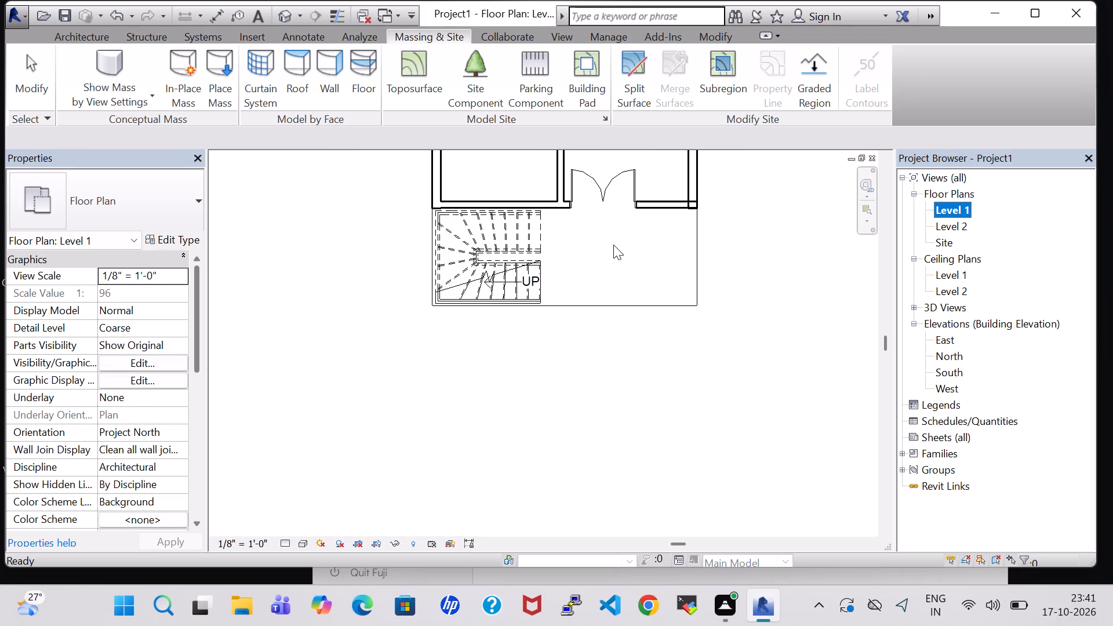
pyautogui.scroll(-2, 613, 245)
pyautogui.moveTo(743, 213); pyautogui.dragTo(779, 412, button='middle')
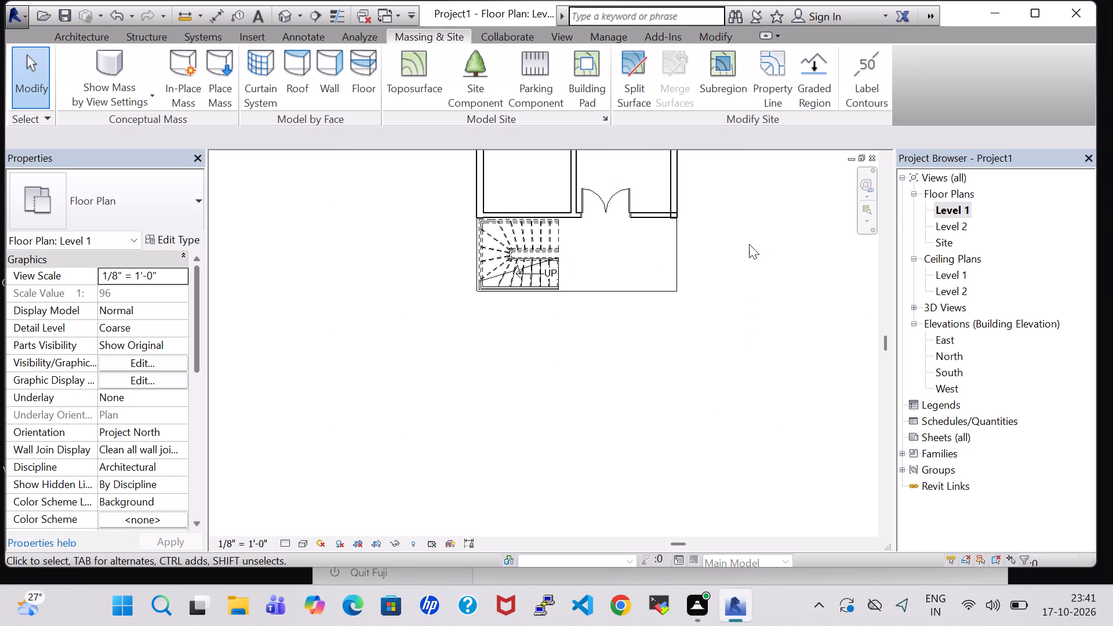
pyautogui.scroll(-1, 746, 218)
pyautogui.moveTo(746, 215); pyautogui.dragTo(756, 412, button='middle')
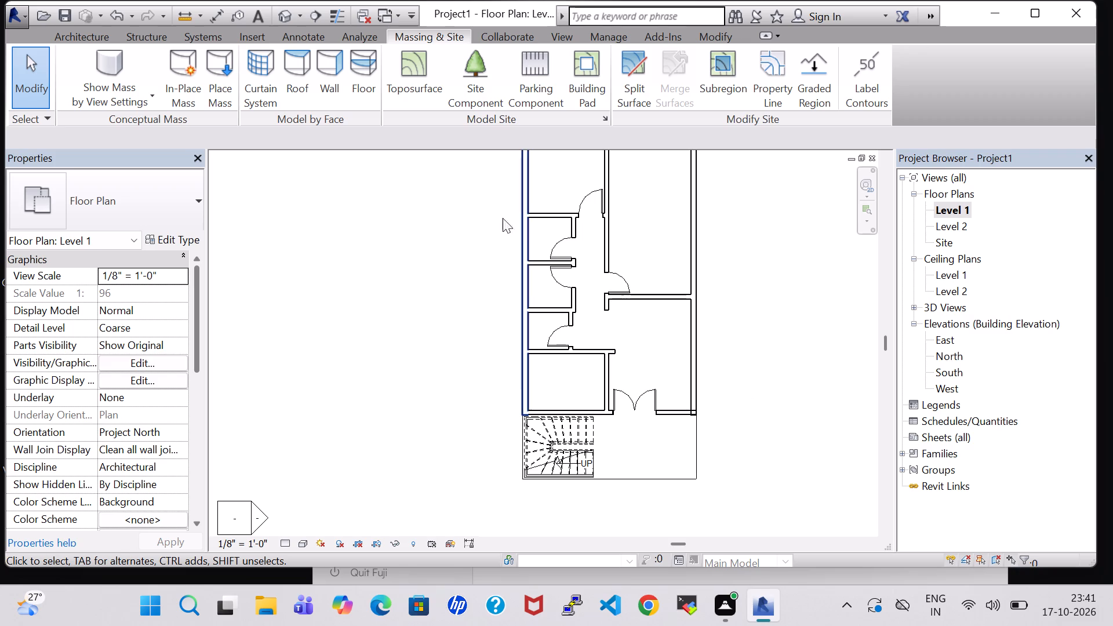
pyautogui.click(69, 37)
pyautogui.click(114, 59)
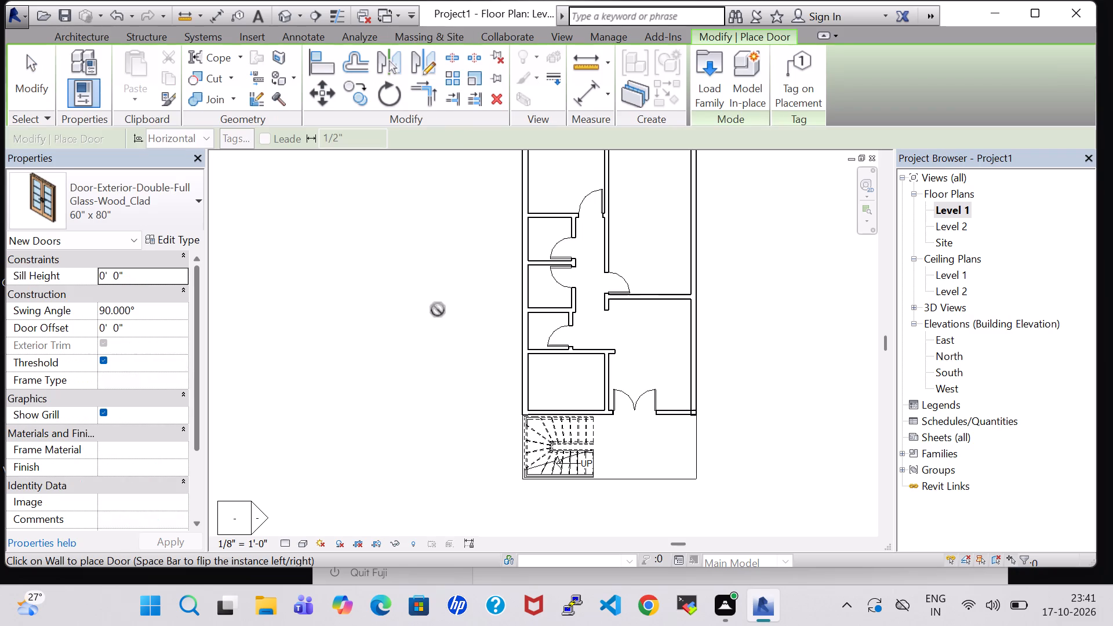
pyautogui.click(163, 201)
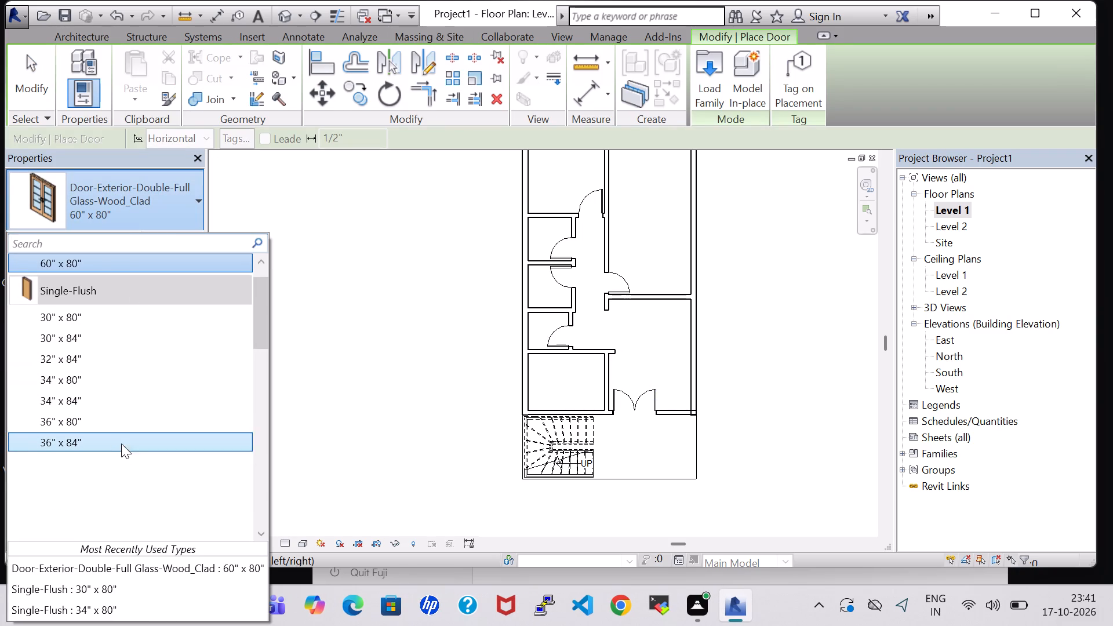
pyautogui.click(102, 398)
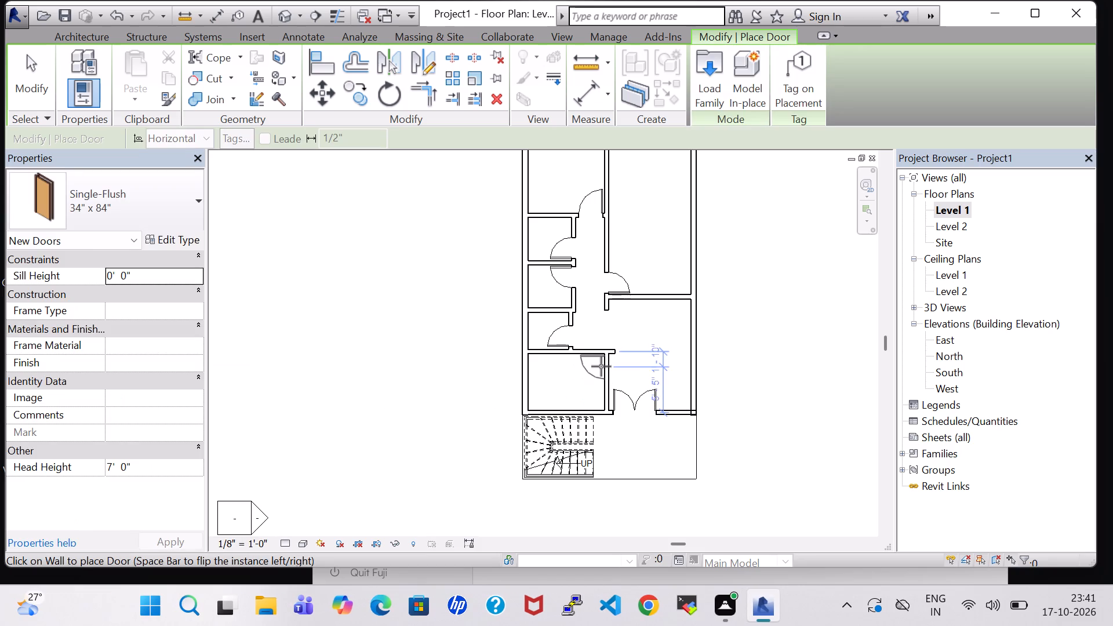
pyautogui.scroll(1, 582, 369)
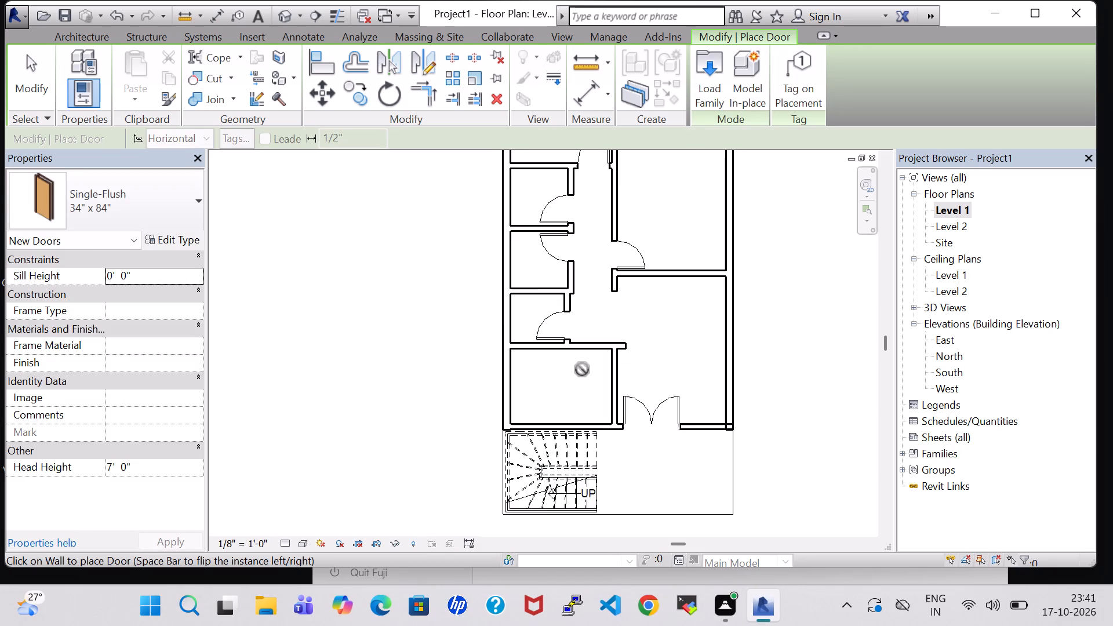
pyautogui.scroll(3, 582, 369)
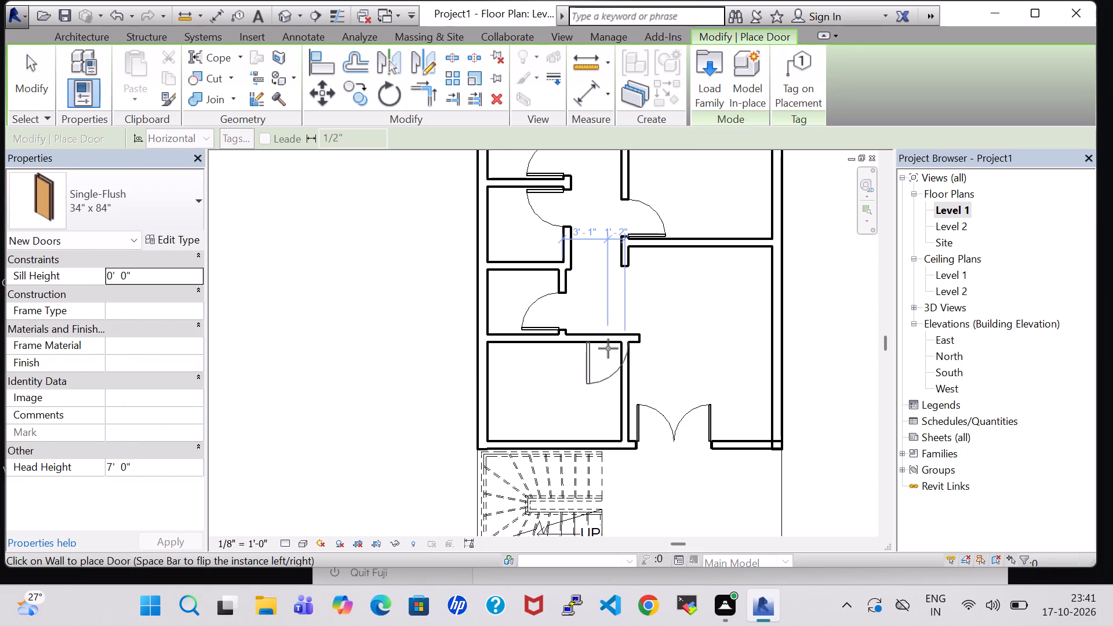
pyautogui.press('space')
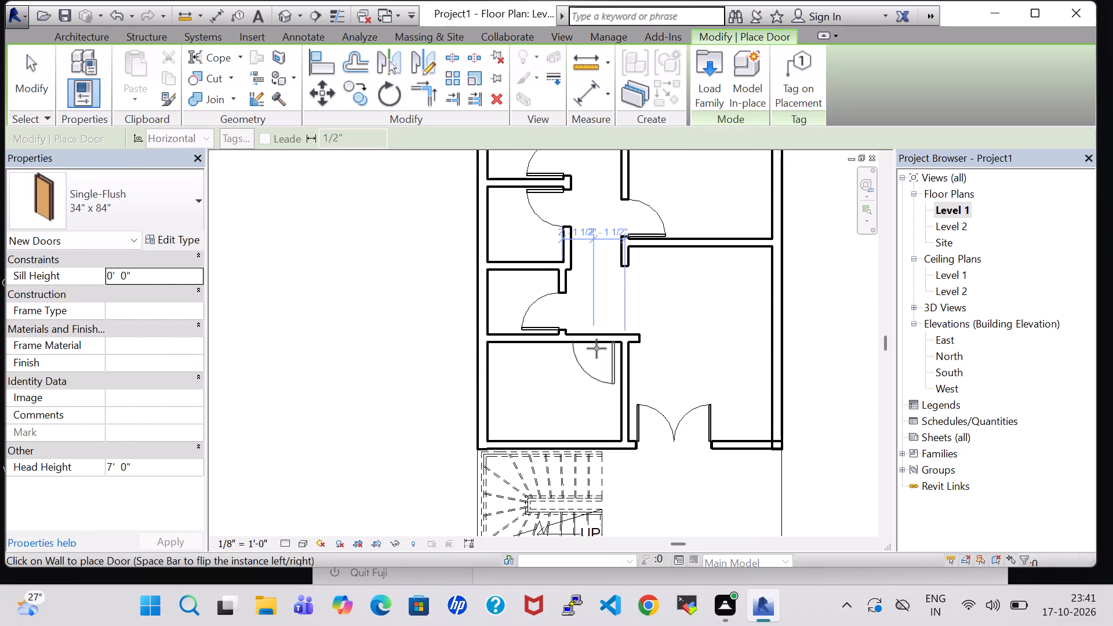
pyautogui.scroll(2, 596, 348)
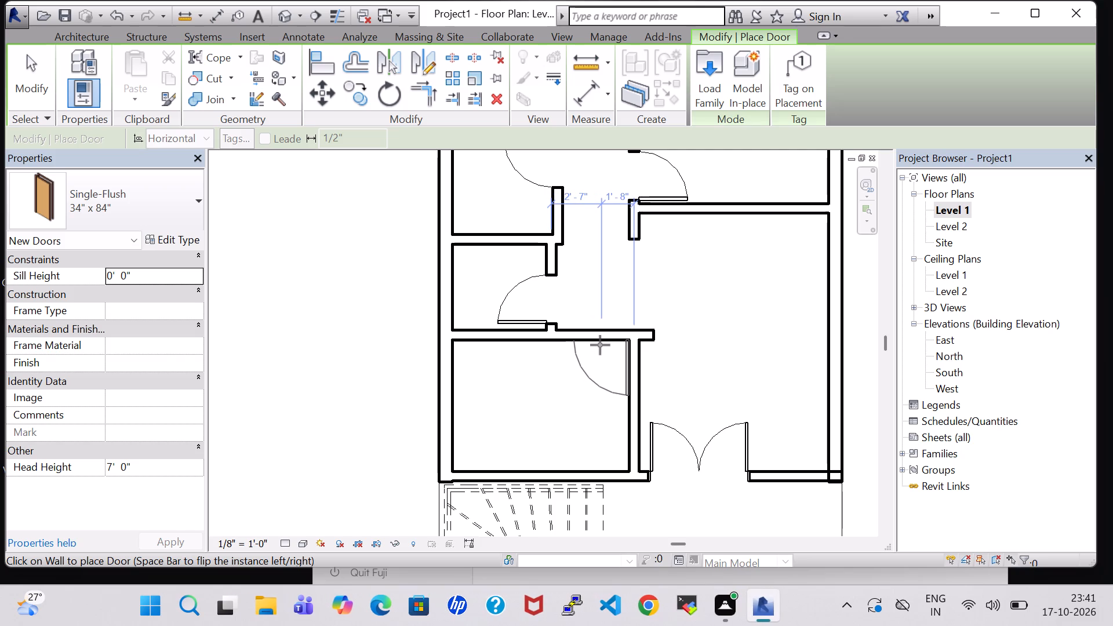
pyautogui.click(600, 345)
pyautogui.press('Escape')
pyautogui.press('Escape')
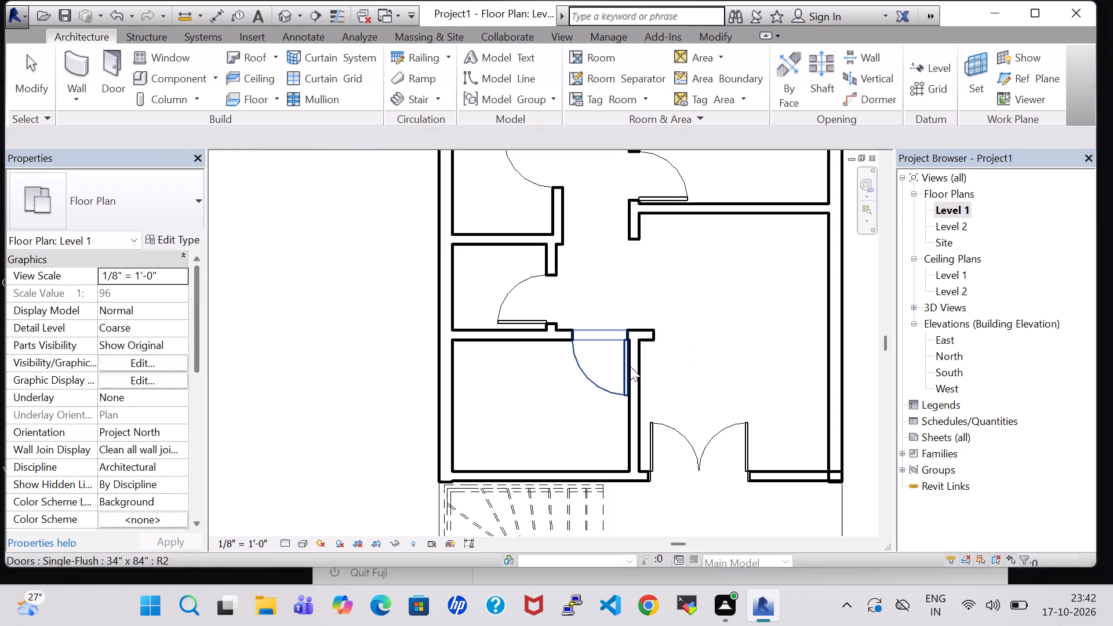
# Nudge the new lower-left room door slightly left and change its type to Single-Flush 30" x 84".
pyautogui.click(620, 369)
pyautogui.press('Left')
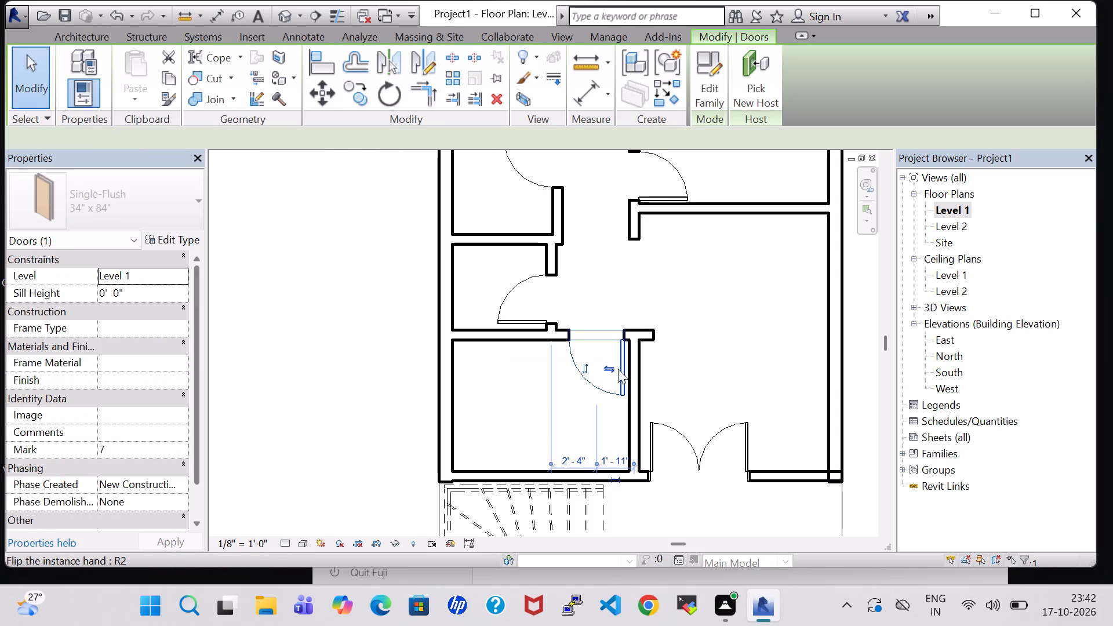
pyautogui.click(165, 217)
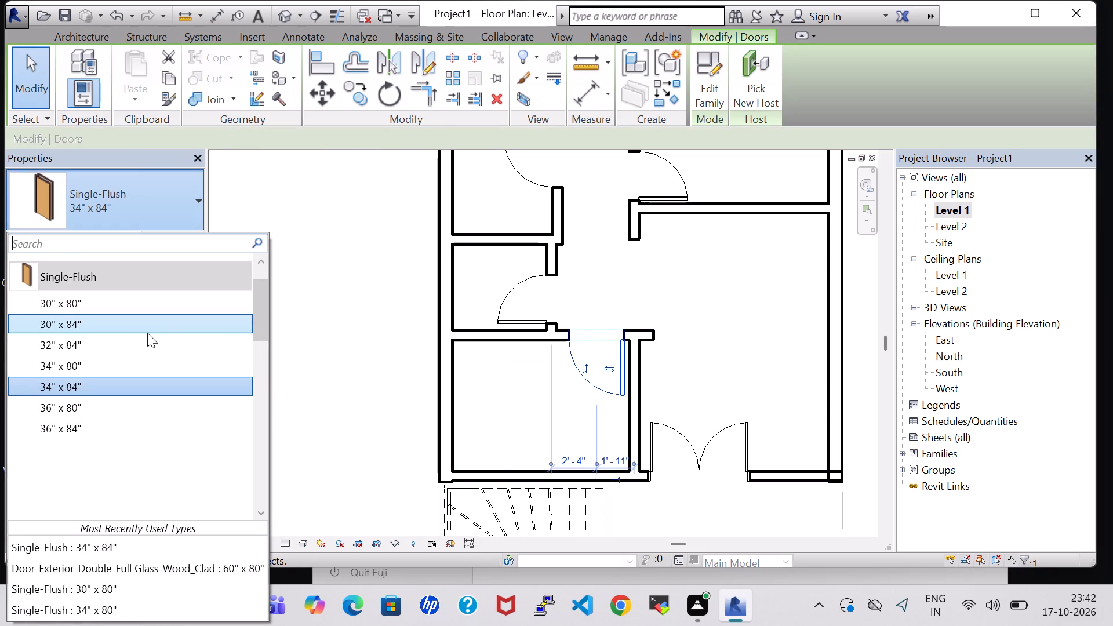
pyautogui.click(147, 333)
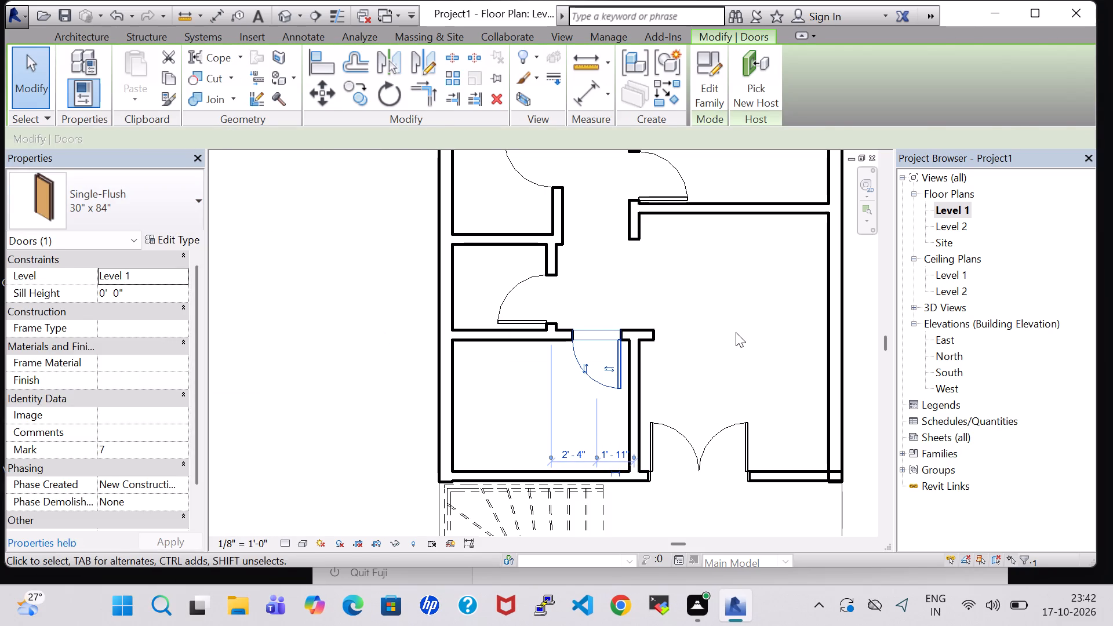
pyautogui.click(736, 332)
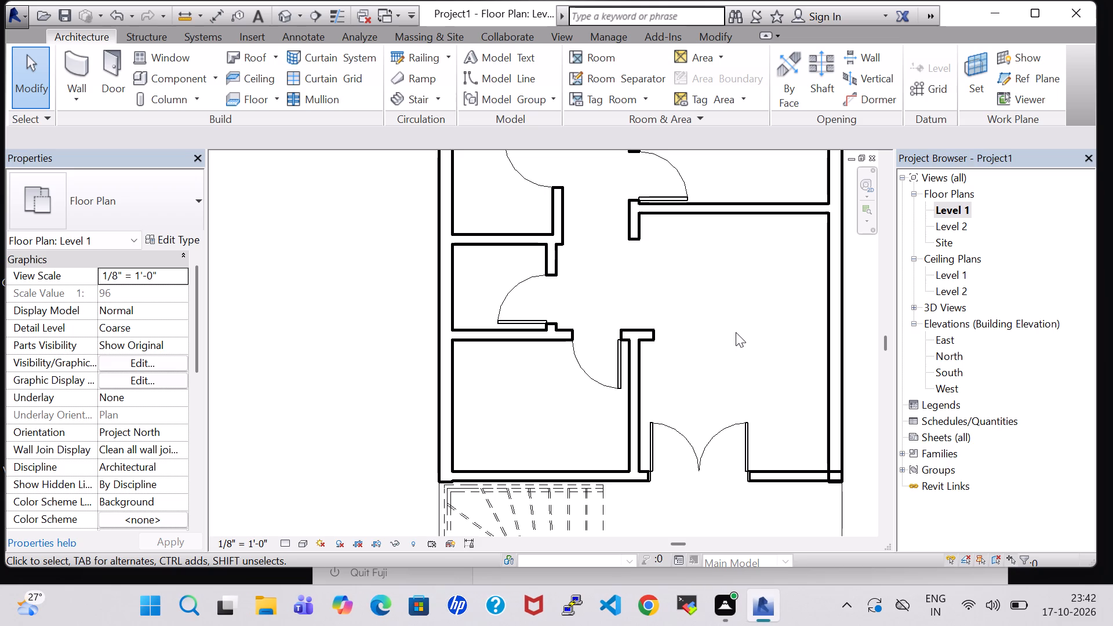
# Delete the door of the small room directly above the lower-left room.
pyautogui.scroll(-3, 734, 345)
pyautogui.moveTo(734, 318); pyautogui.dragTo(734, 330, button='middle')
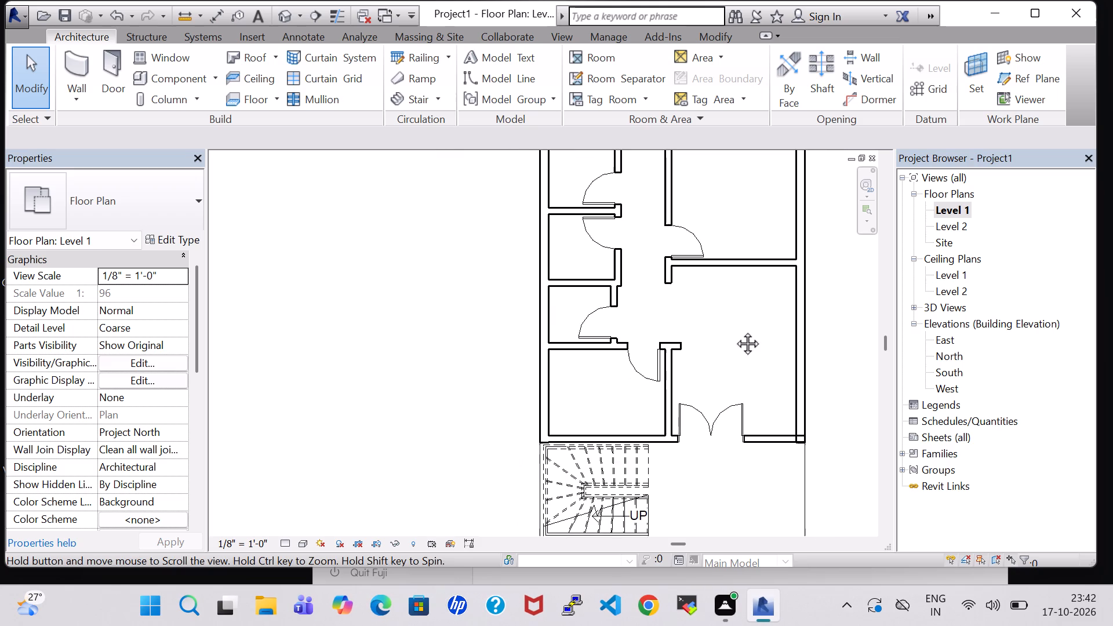
pyautogui.moveTo(734, 330); pyautogui.dragTo(729, 401, button='middle')
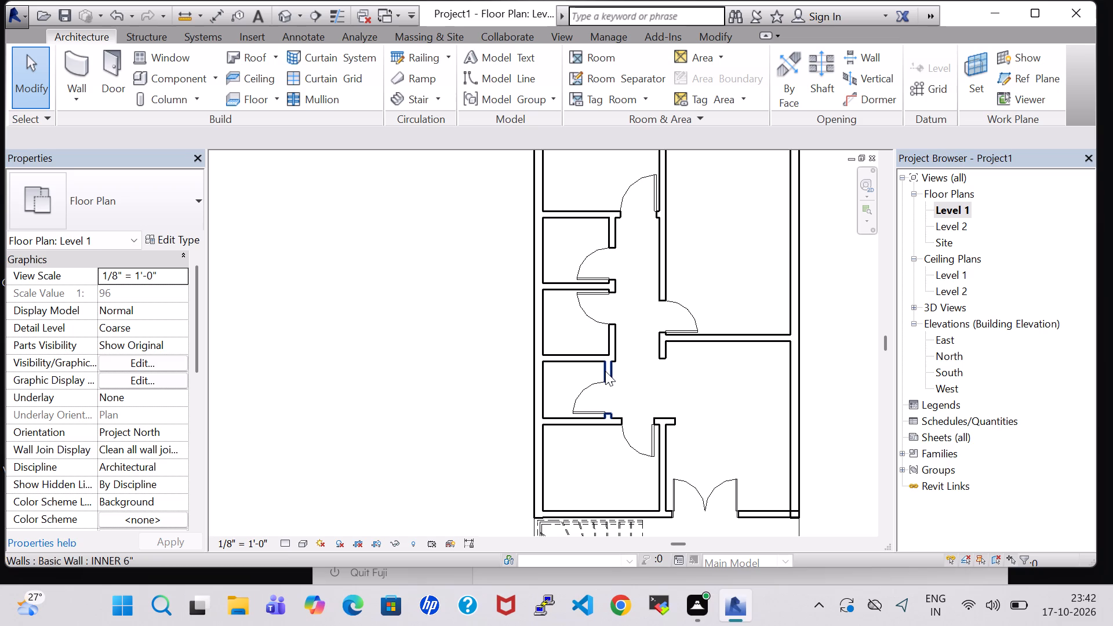
pyautogui.click(591, 385)
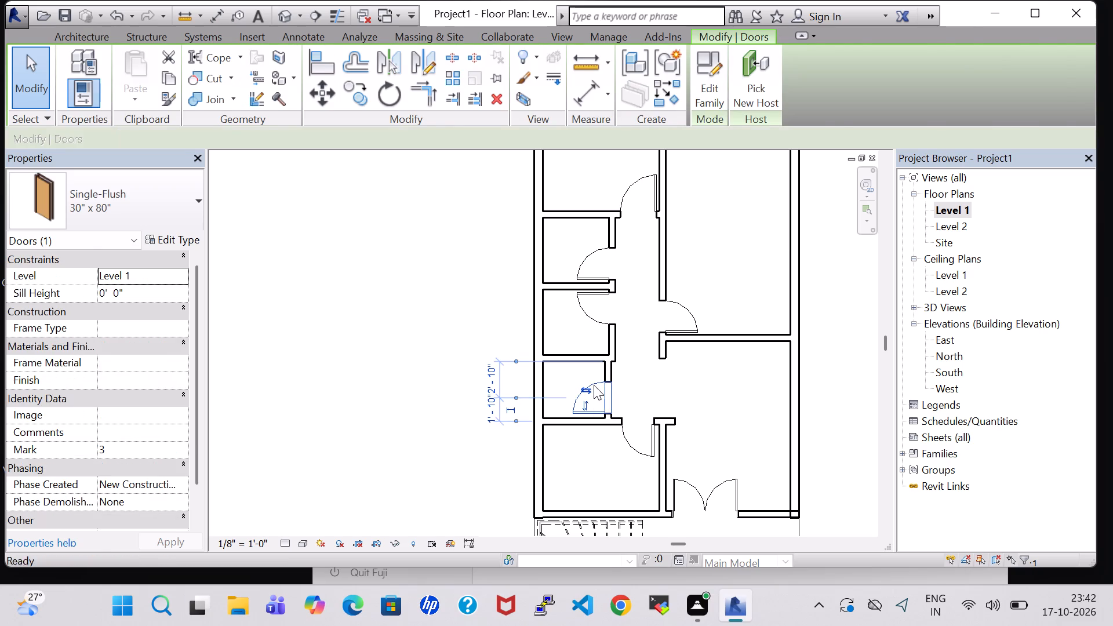
pyautogui.press('Delete')
# Split that small room's corridor-side wall with gaps near both ends and delete the middle segment to leave an open passage.
pyautogui.click(718, 34)
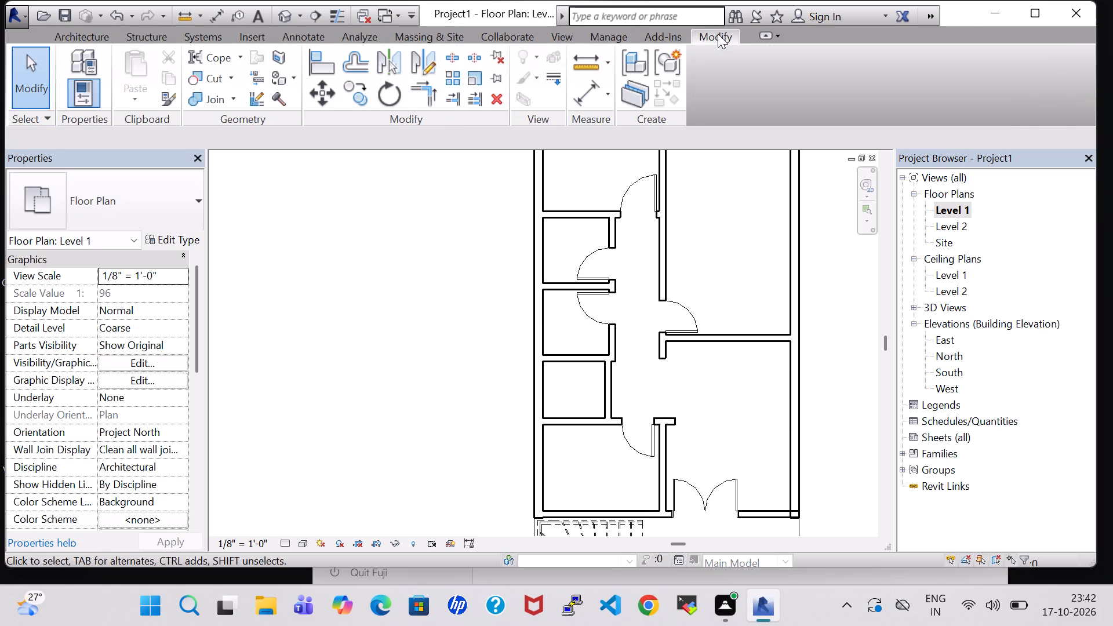
pyautogui.click(472, 50)
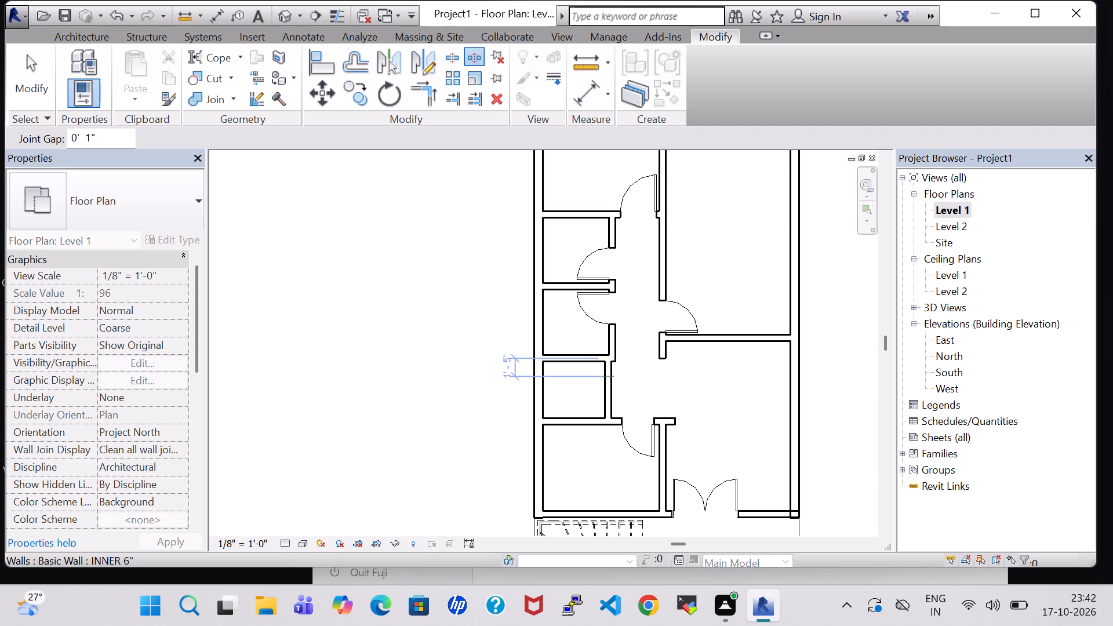
pyautogui.click(609, 373)
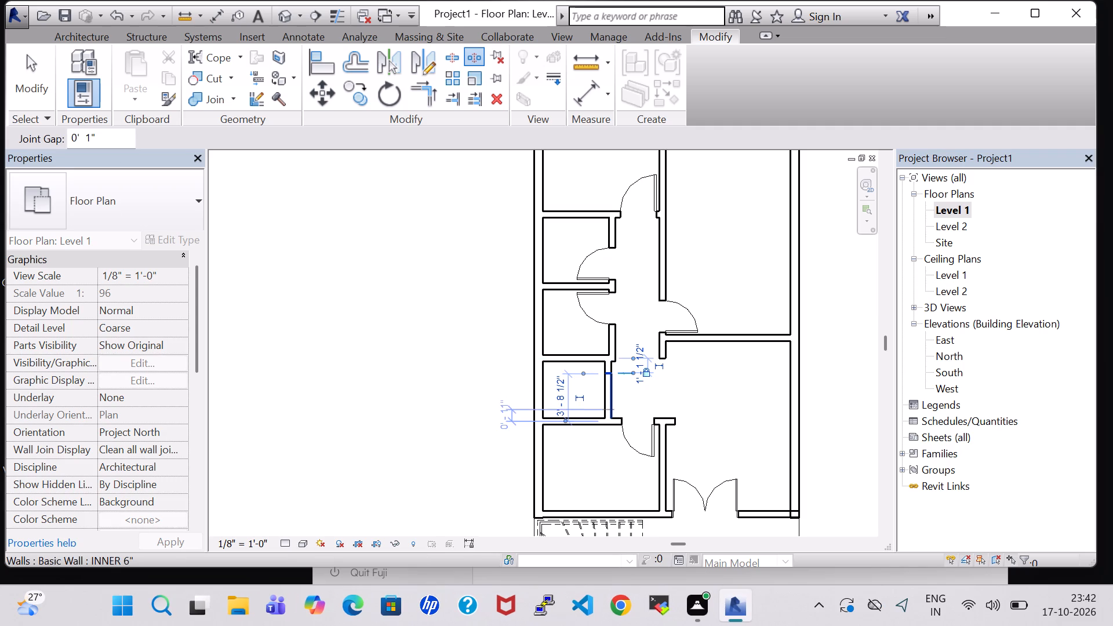
pyautogui.click(612, 411)
pyautogui.press('Escape')
pyautogui.press('Escape')
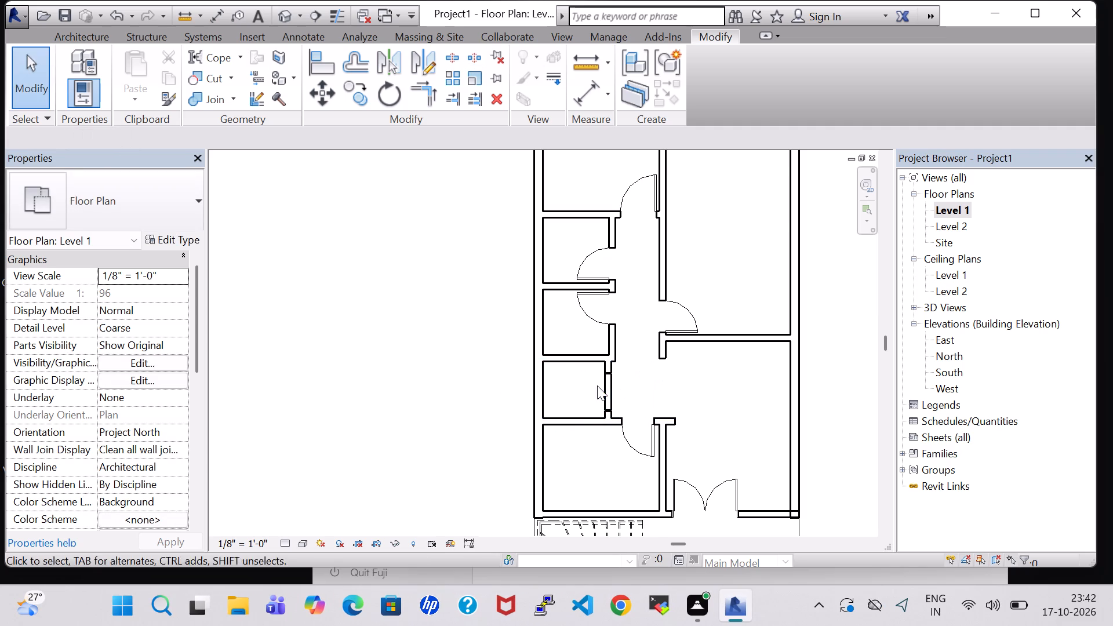
pyautogui.click(606, 387)
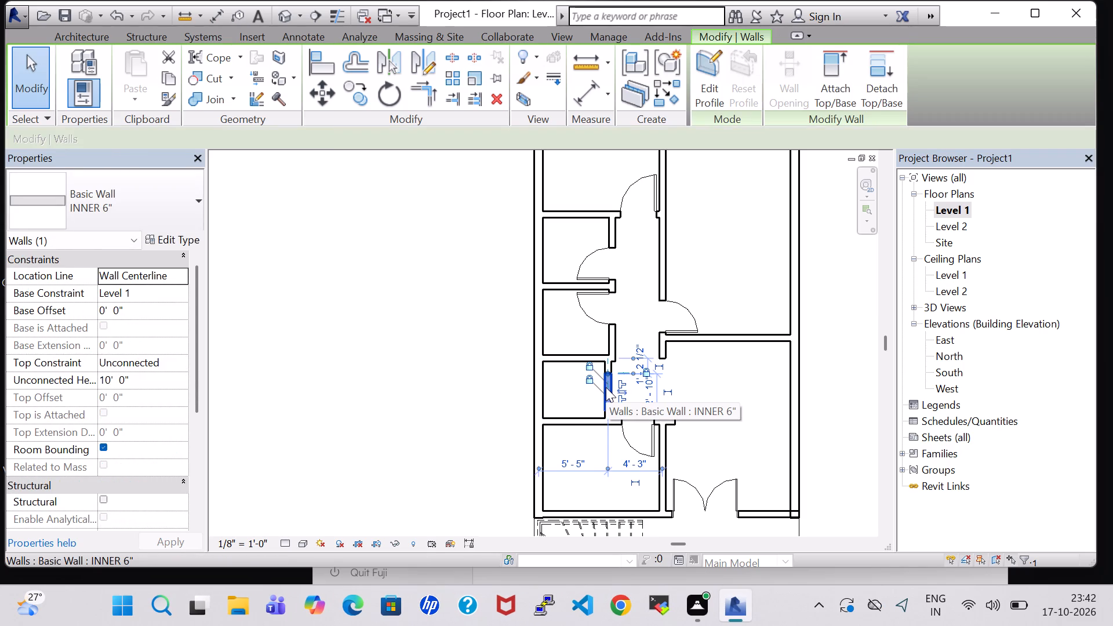
pyautogui.press('Delete')
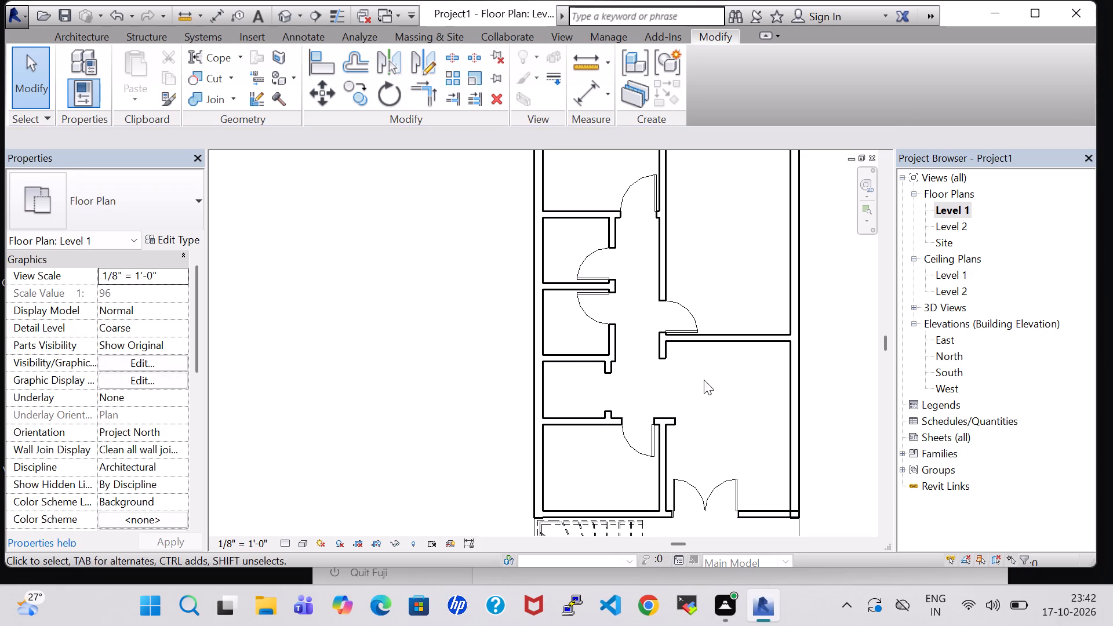
pyautogui.click(704, 380)
# Draw a horizontal INNER 6" wall across the upper part of the upper-right room, from the central wall to the right outer wall.
pyautogui.scroll(-2, 704, 380)
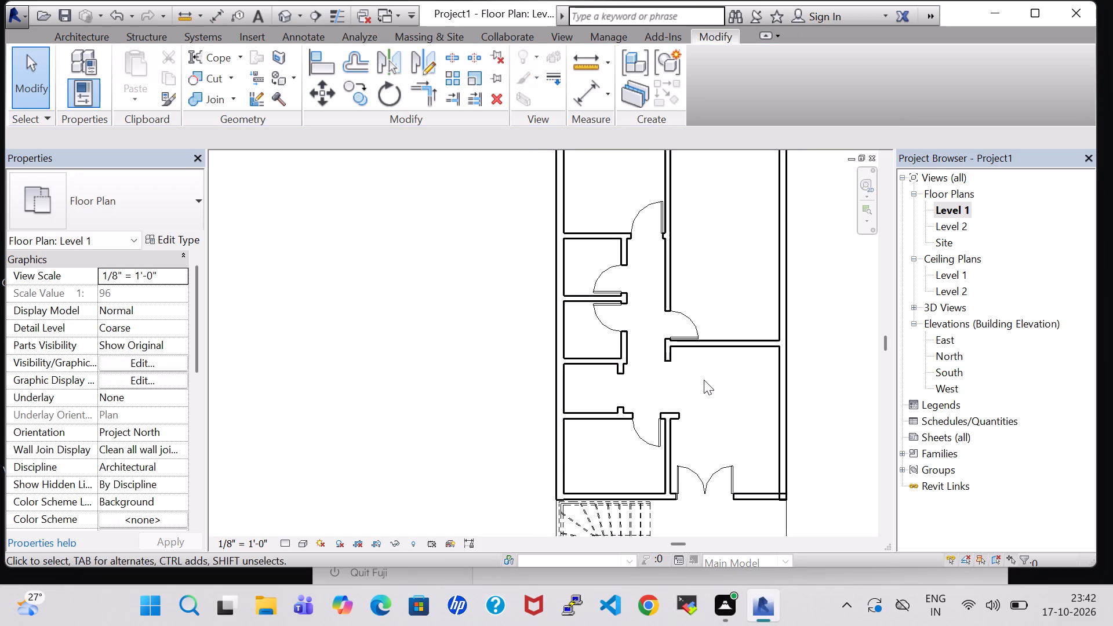
pyautogui.moveTo(701, 378); pyautogui.dragTo(684, 420, button='middle')
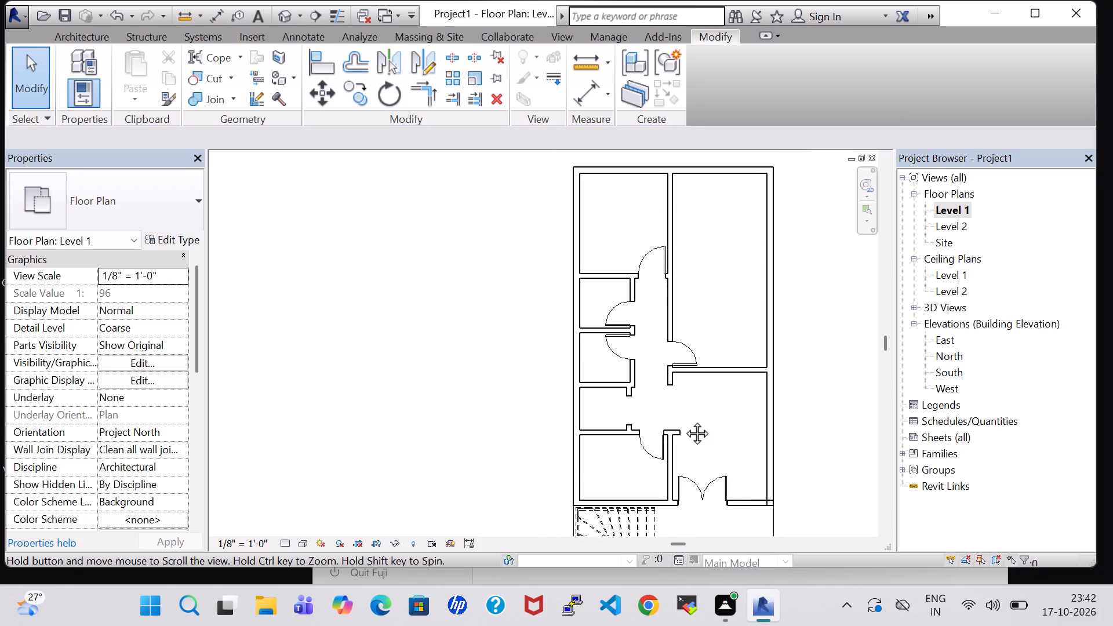
pyautogui.moveTo(684, 420); pyautogui.dragTo(682, 443, button='middle')
pyautogui.scroll(-1, 688, 372)
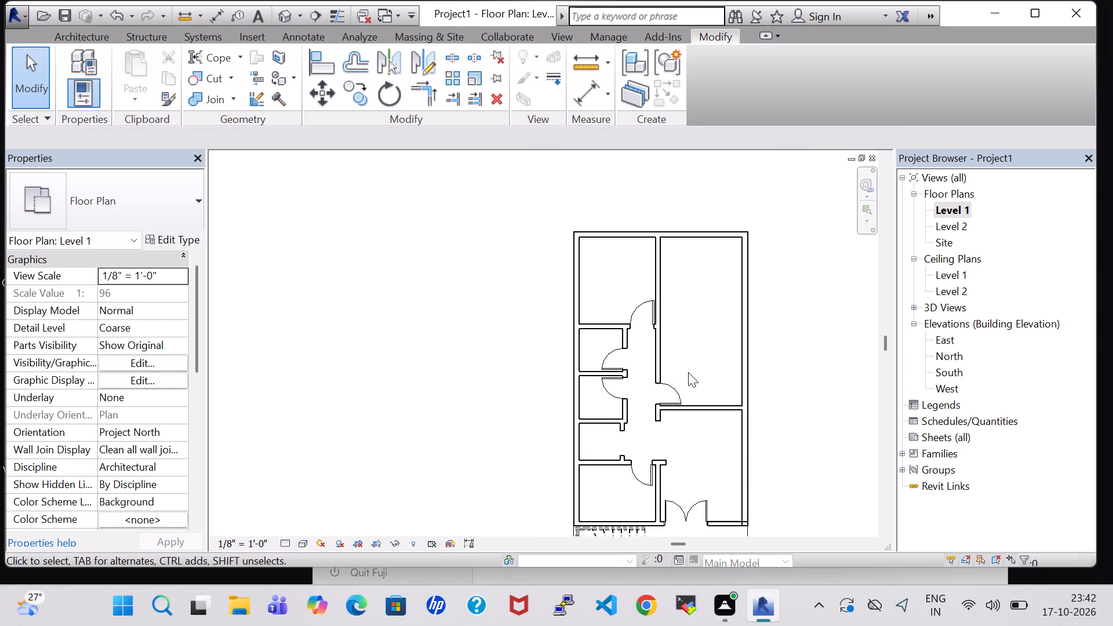
pyautogui.scroll(-2, 688, 372)
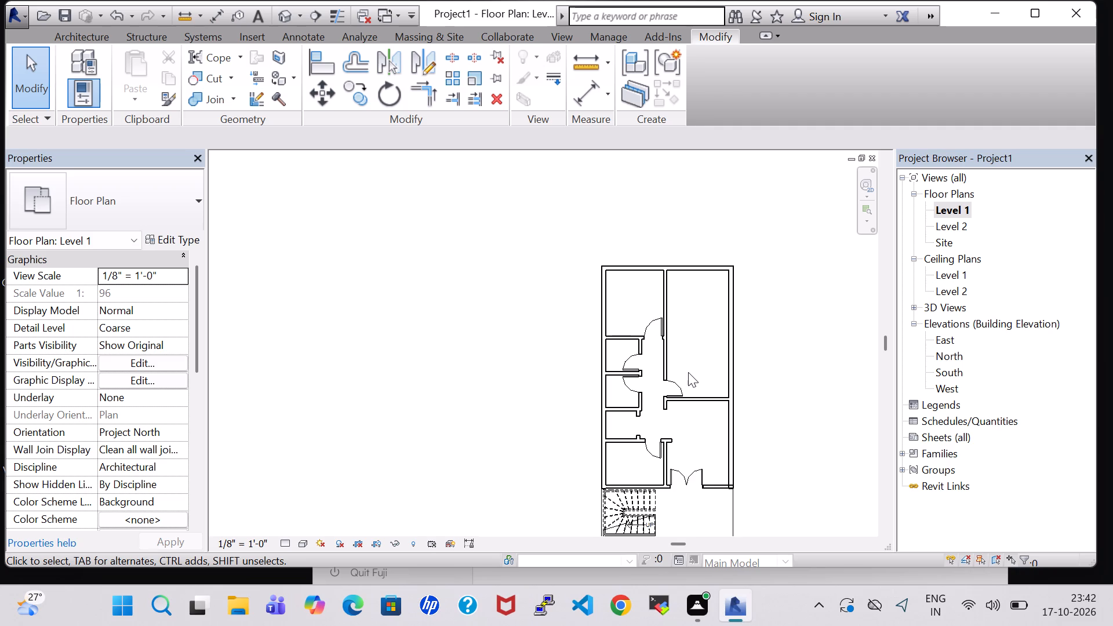
pyautogui.moveTo(815, 401); pyautogui.dragTo(778, 300, button='middle')
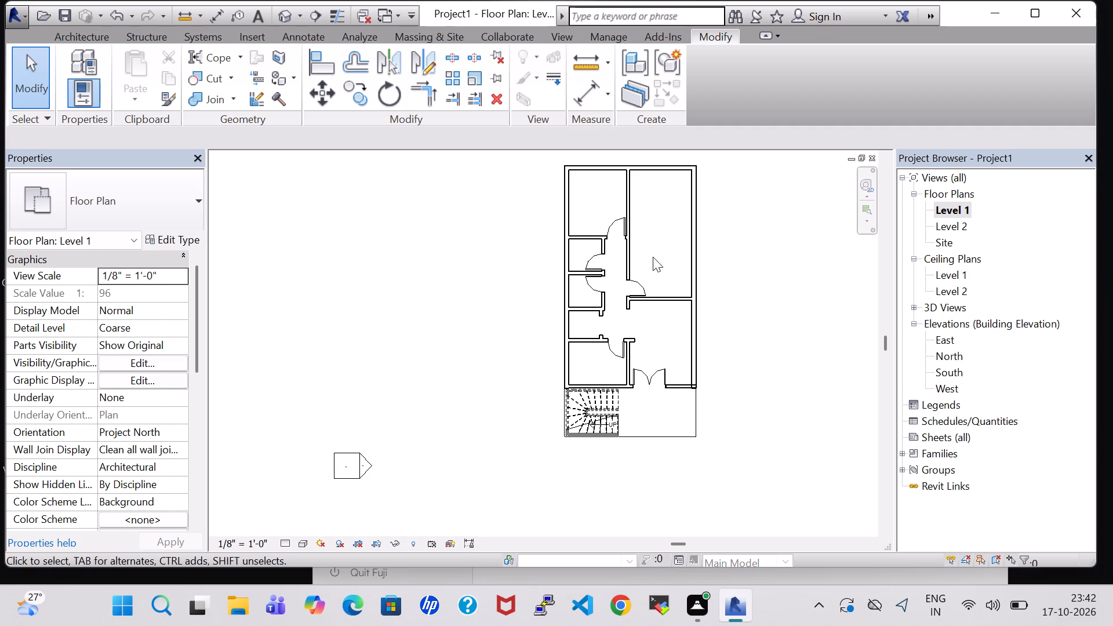
pyautogui.click(89, 37)
pyautogui.click(82, 57)
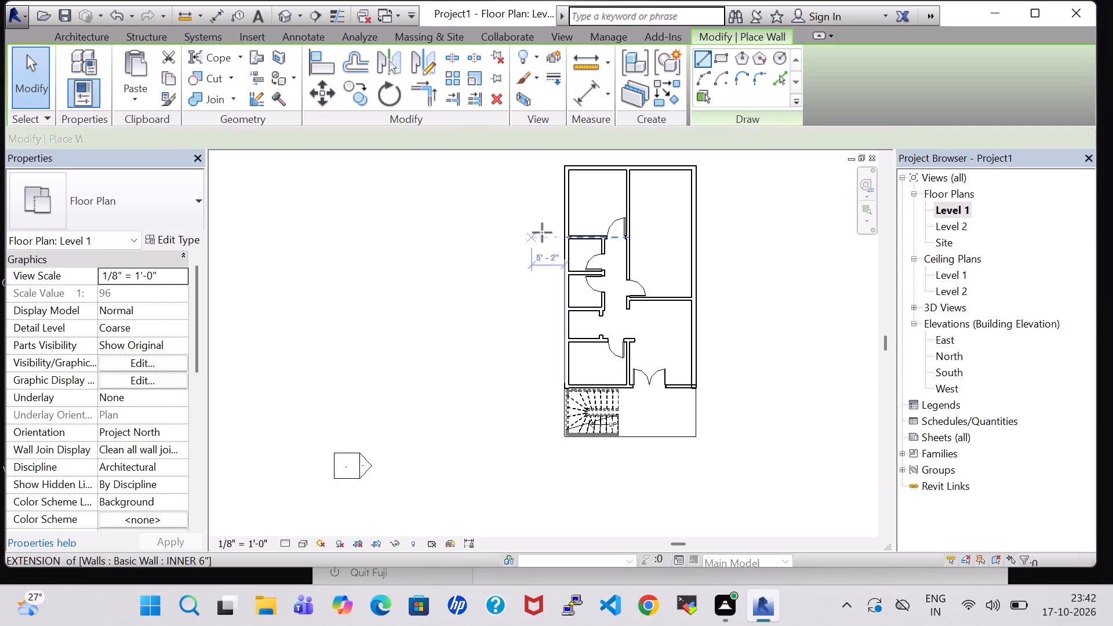
pyautogui.click(627, 201)
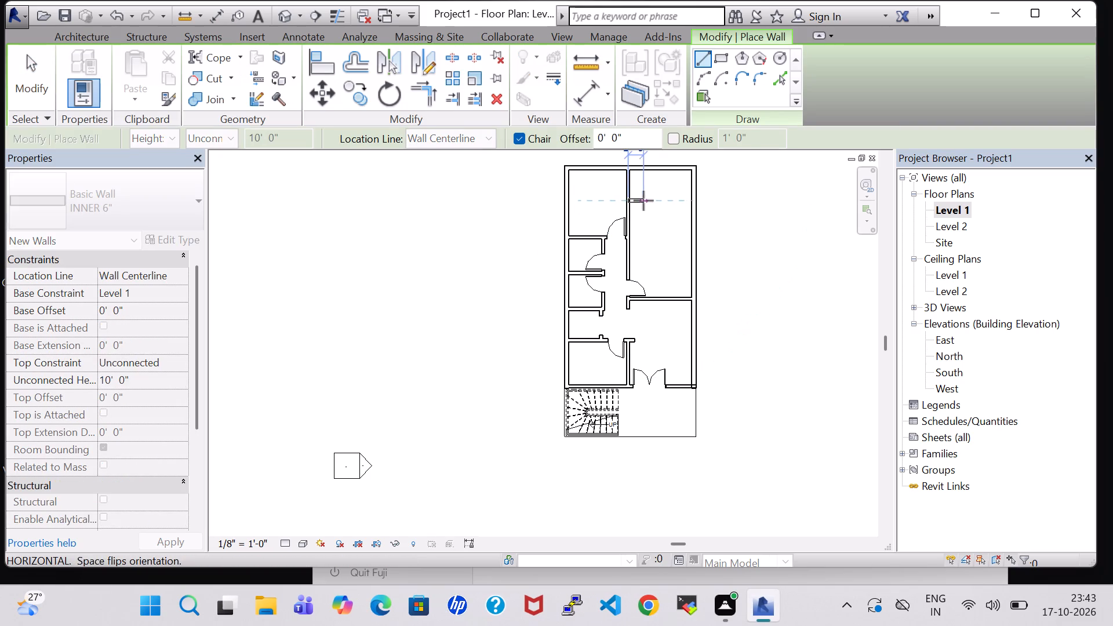
pyautogui.click(692, 202)
pyautogui.press('Escape')
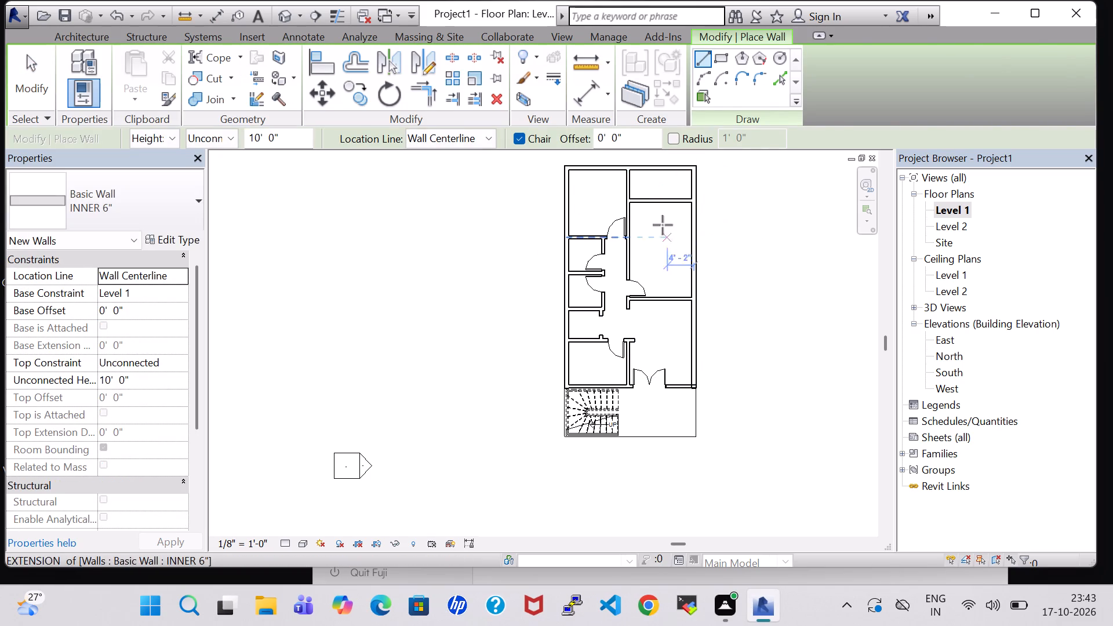
pyautogui.press('Escape')
# Nudge the new partition wall down to about 5' 9" from the top outer wall.
pyautogui.click(660, 204)
pyautogui.press('Down')
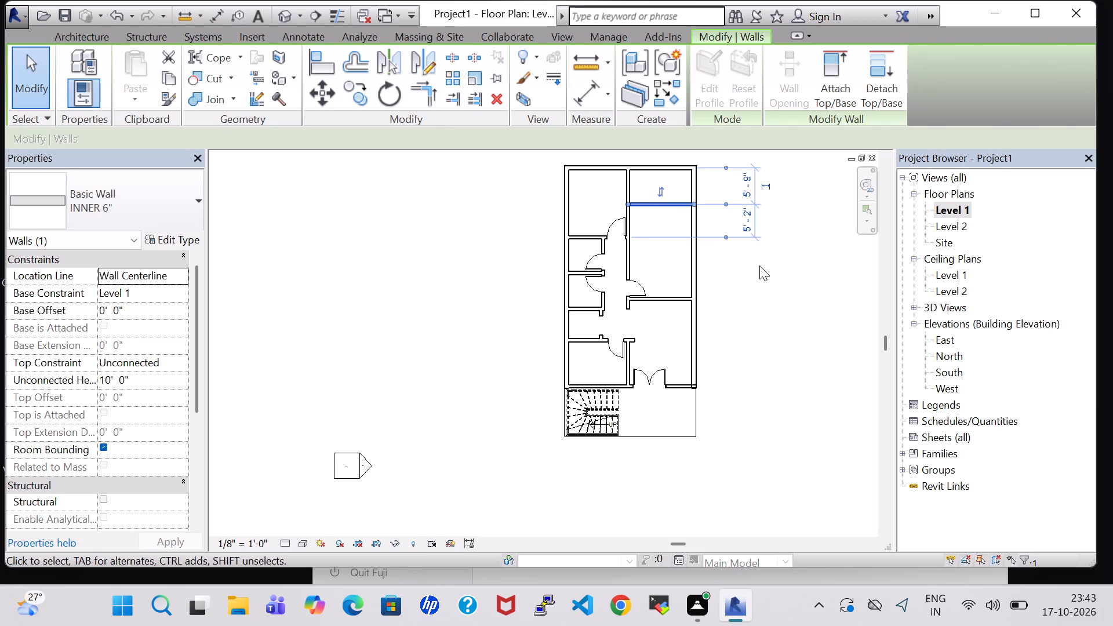
pyautogui.click(759, 265)
# Set the type for new doors to Single-Flush 30" x 80".
pyautogui.click(109, 82)
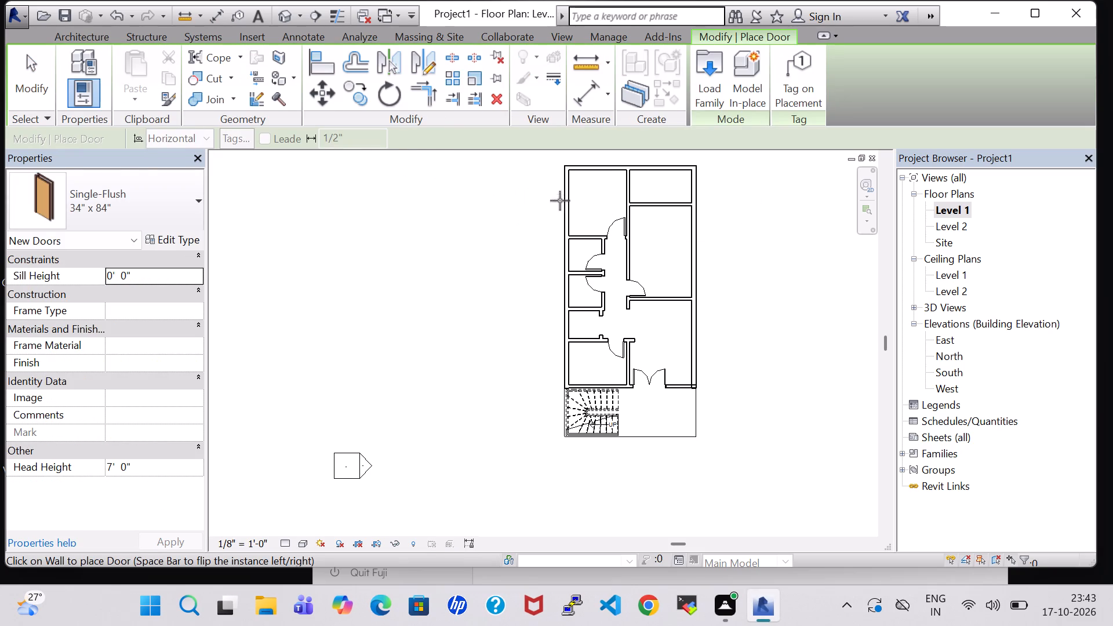
pyautogui.click(107, 210)
pyautogui.click(125, 298)
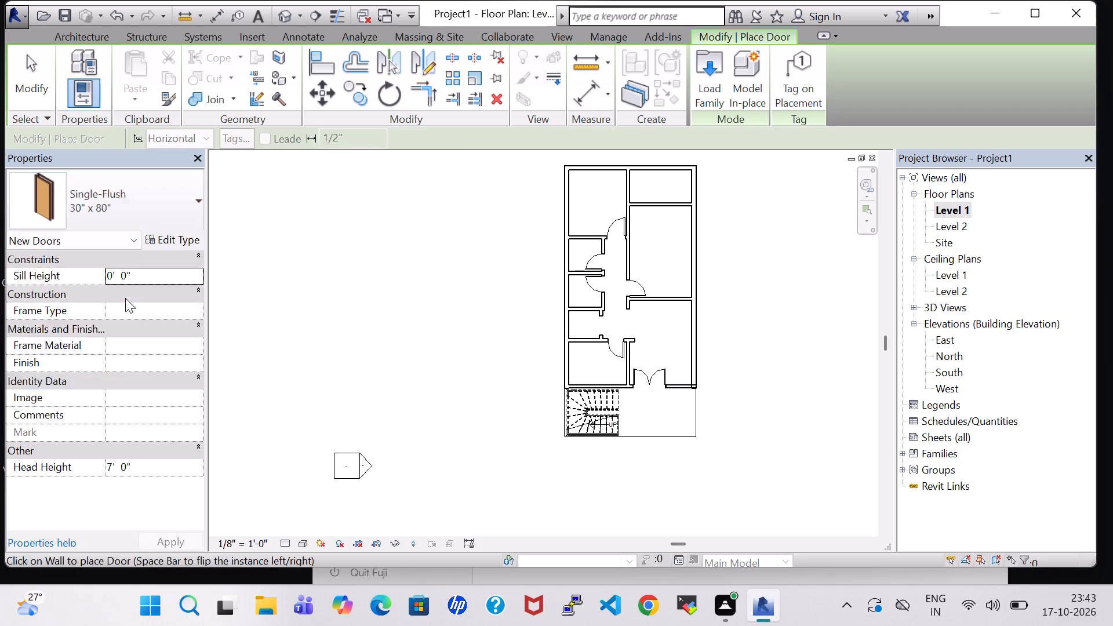
pyautogui.scroll(3, 437, 293)
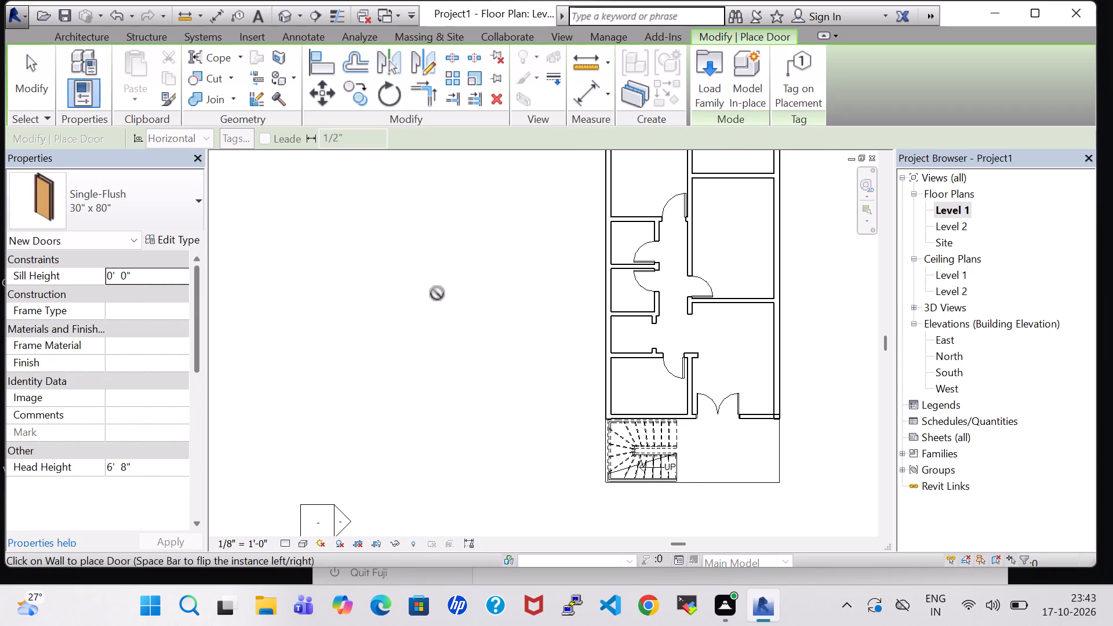
pyautogui.moveTo(769, 245); pyautogui.dragTo(763, 339, button='middle')
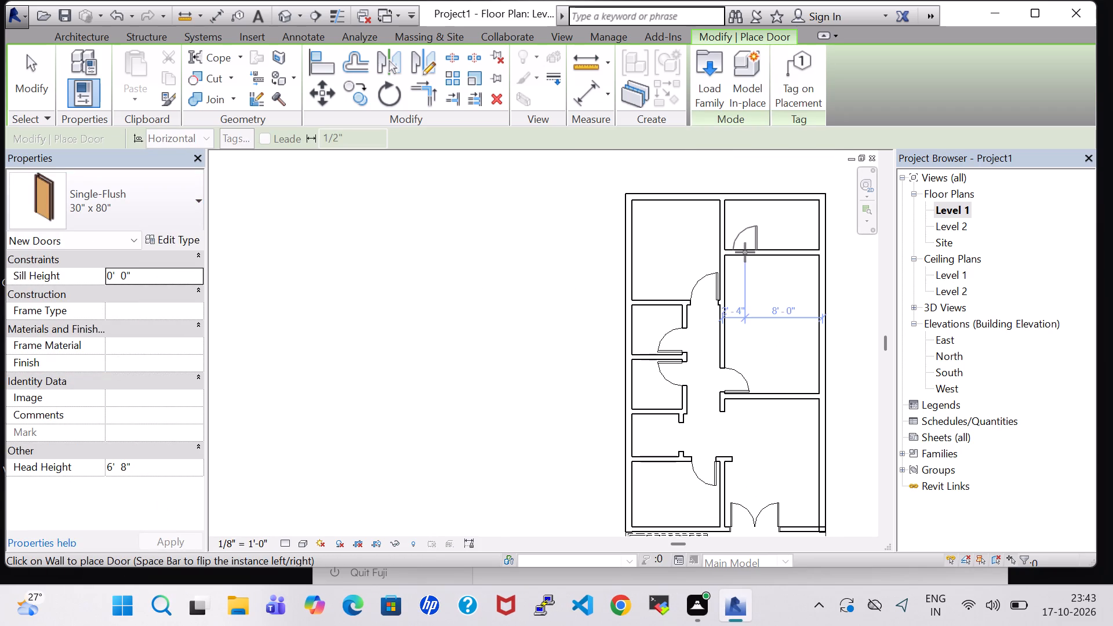
pyautogui.press('Escape')
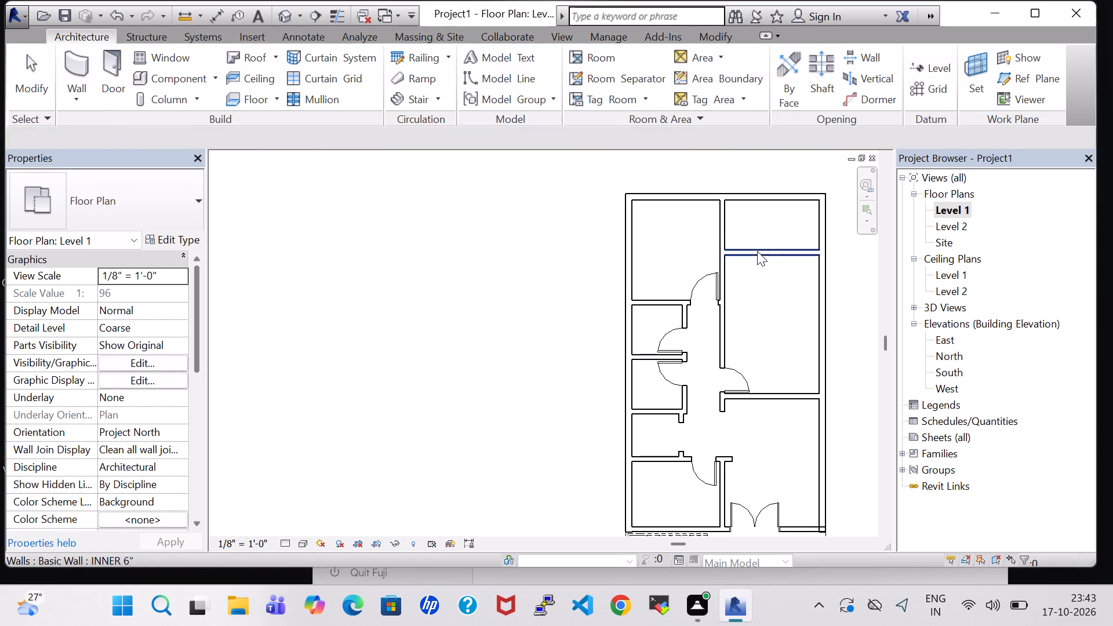
# Draw a vertical INNER 6" wall from the top outer wall to the new partition, leaving a narrow compartment beside the central wall.
pyautogui.click(78, 66)
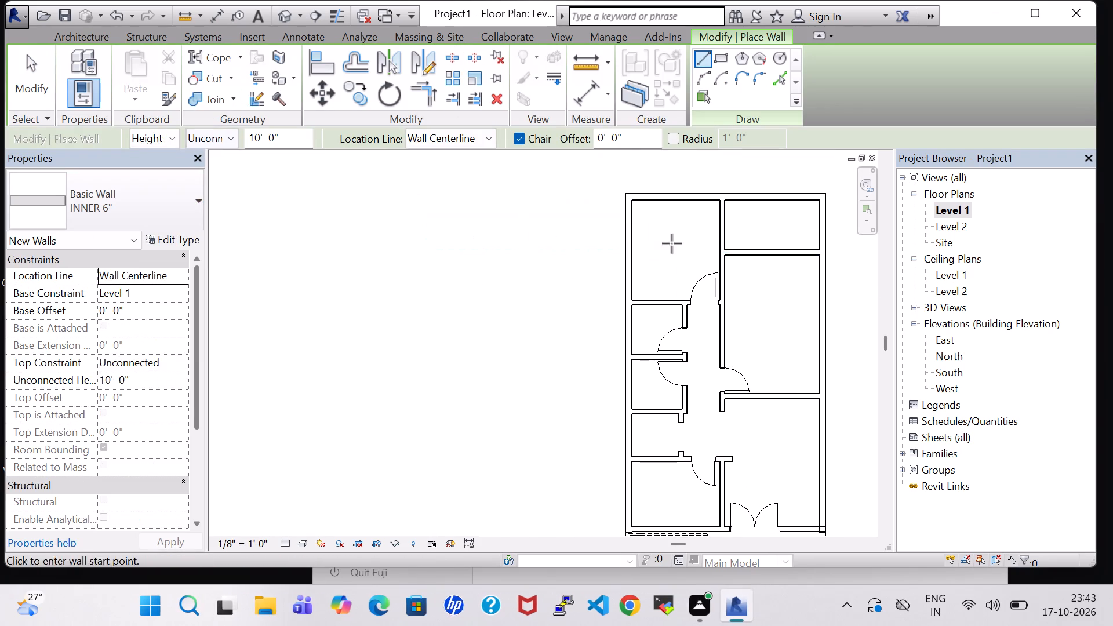
pyautogui.click(755, 202)
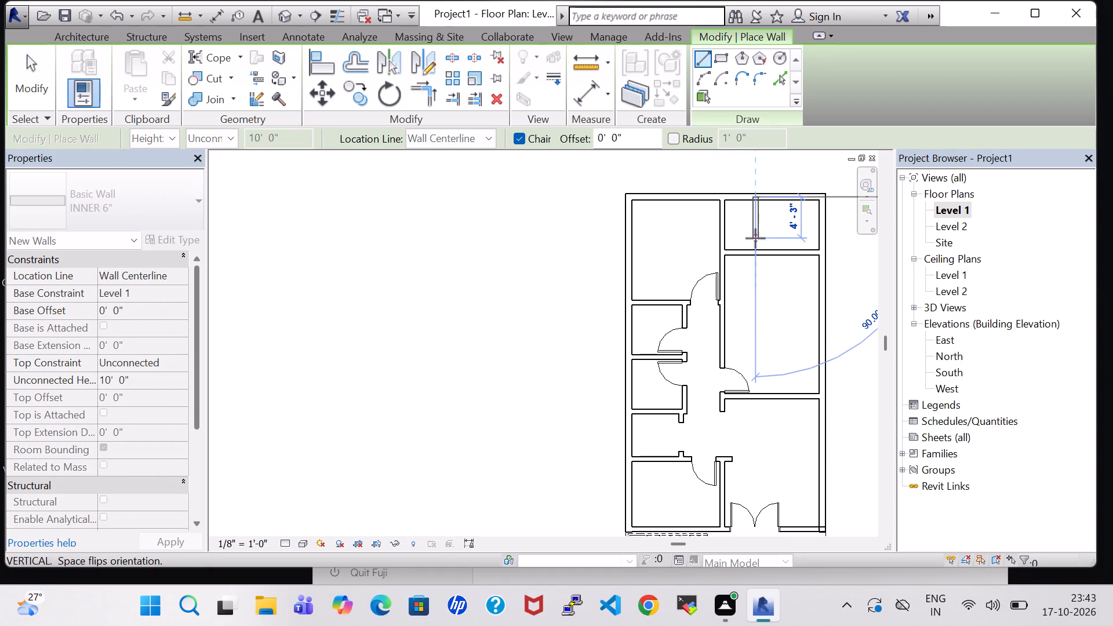
pyautogui.click(758, 245)
pyautogui.press('Escape')
pyautogui.press('Escape')
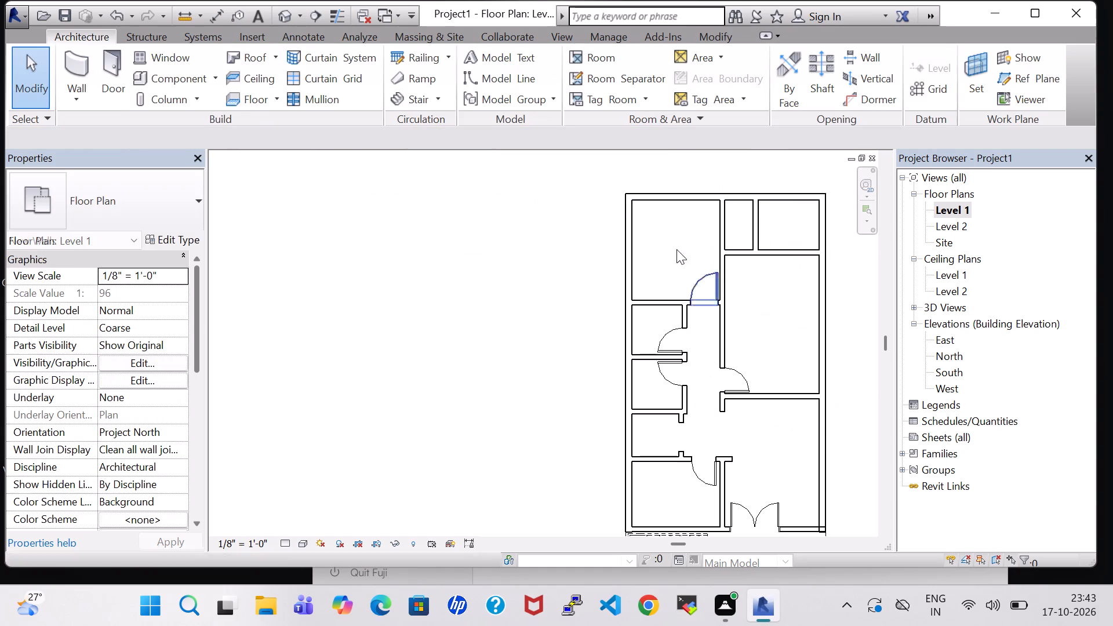
# Place a Single-Flush 30" x 80" door in the horizontal partition, swinging into the top-right small room, and nudge it against the new vertical wall.
pyautogui.click(108, 64)
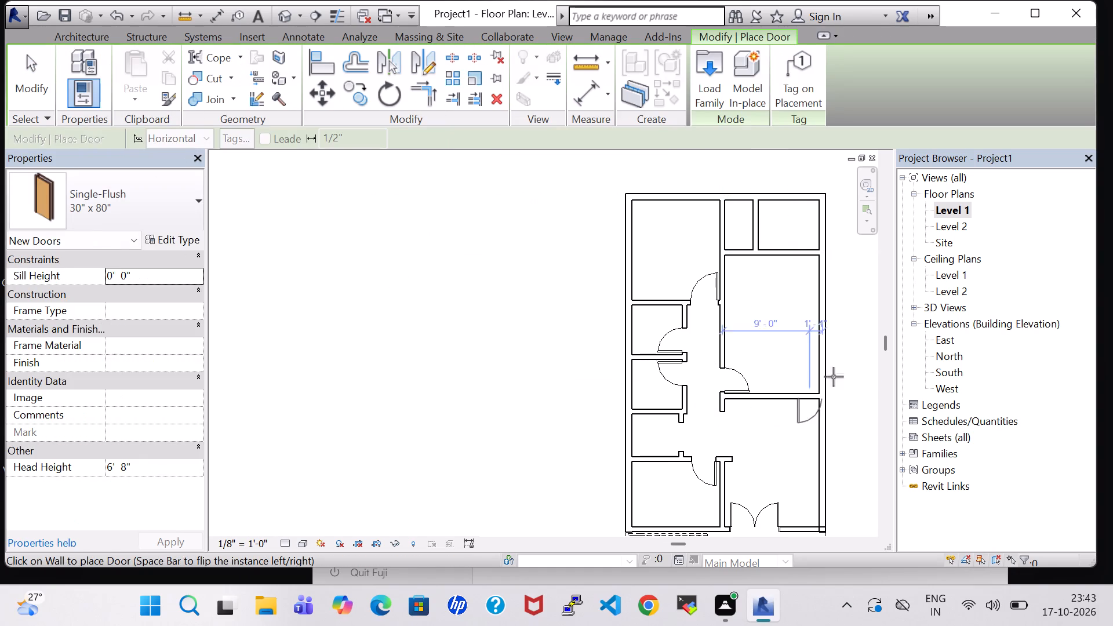
pyautogui.press('space')
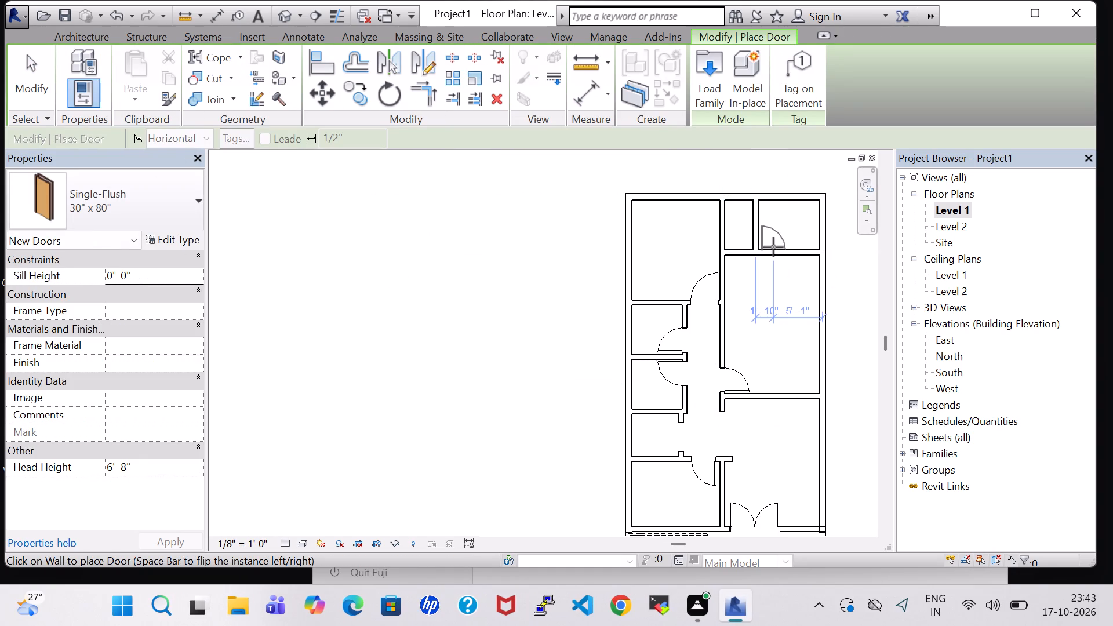
pyautogui.click(773, 247)
pyautogui.press('Escape')
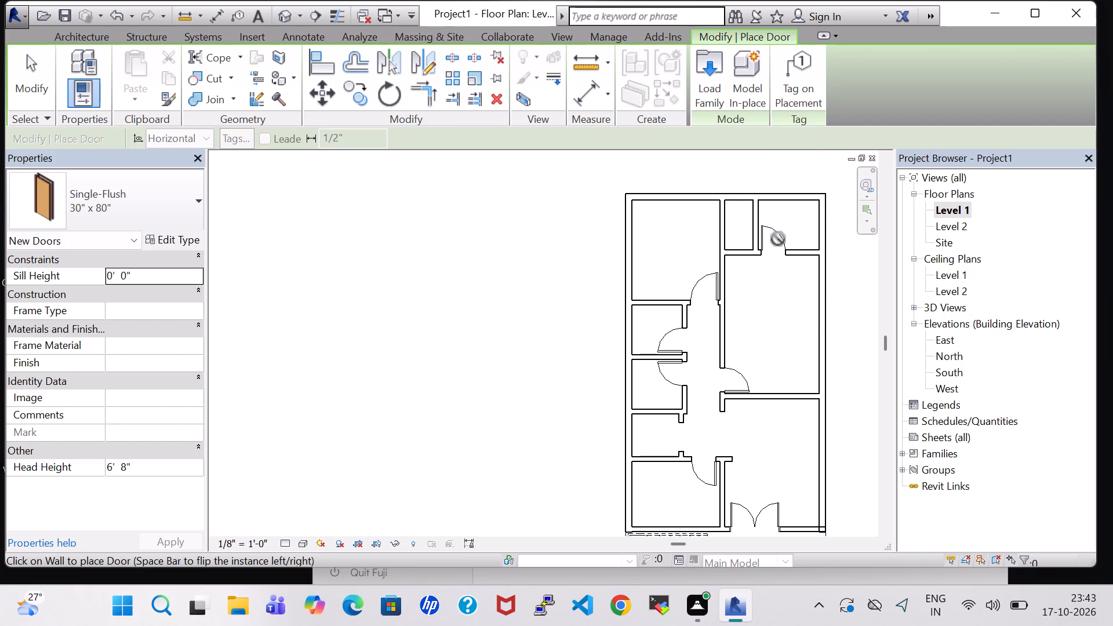
pyautogui.press('Escape')
pyautogui.click(778, 239)
pyautogui.press('Left')
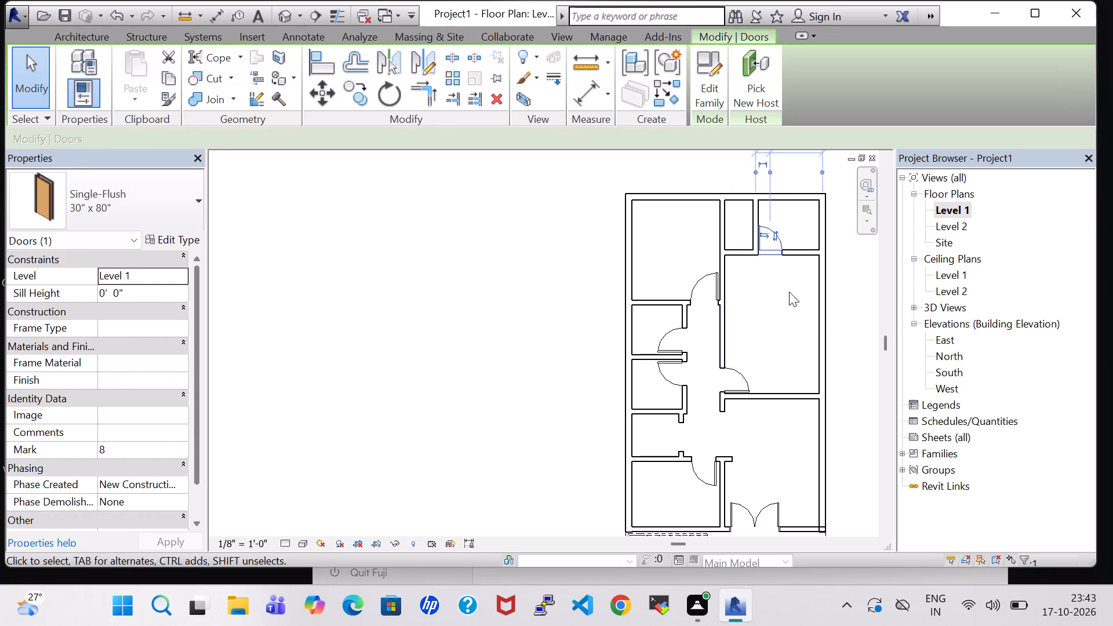
pyautogui.click(786, 308)
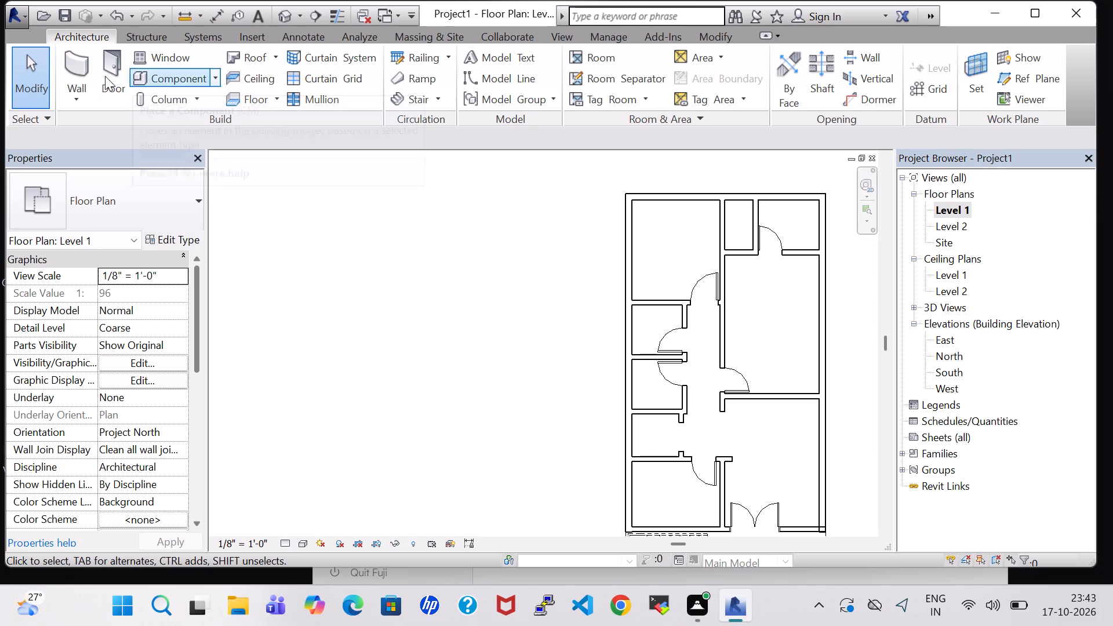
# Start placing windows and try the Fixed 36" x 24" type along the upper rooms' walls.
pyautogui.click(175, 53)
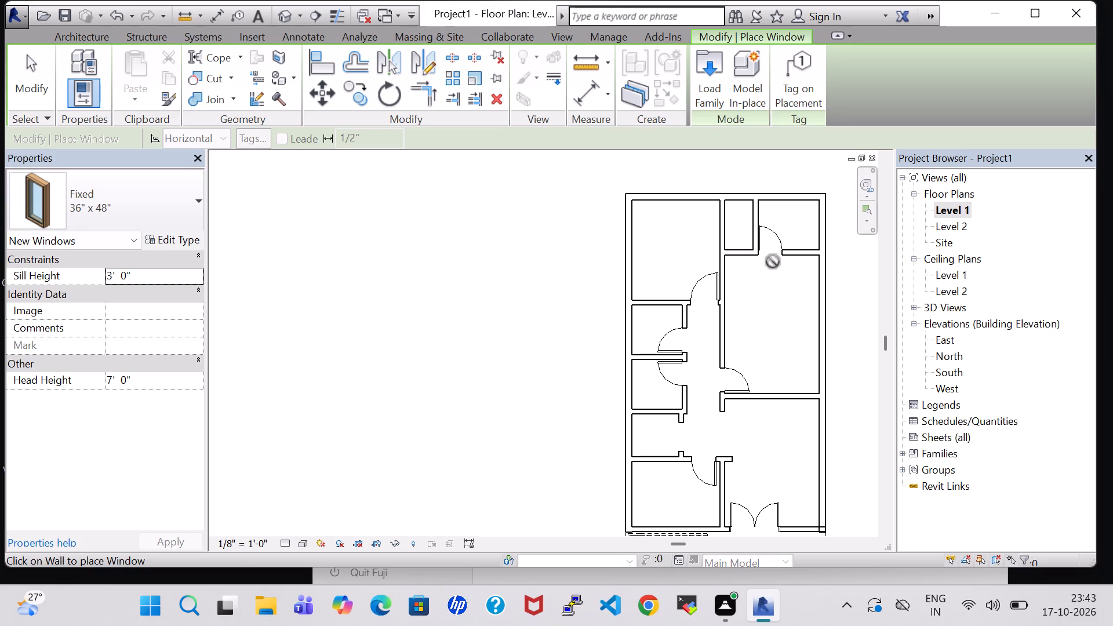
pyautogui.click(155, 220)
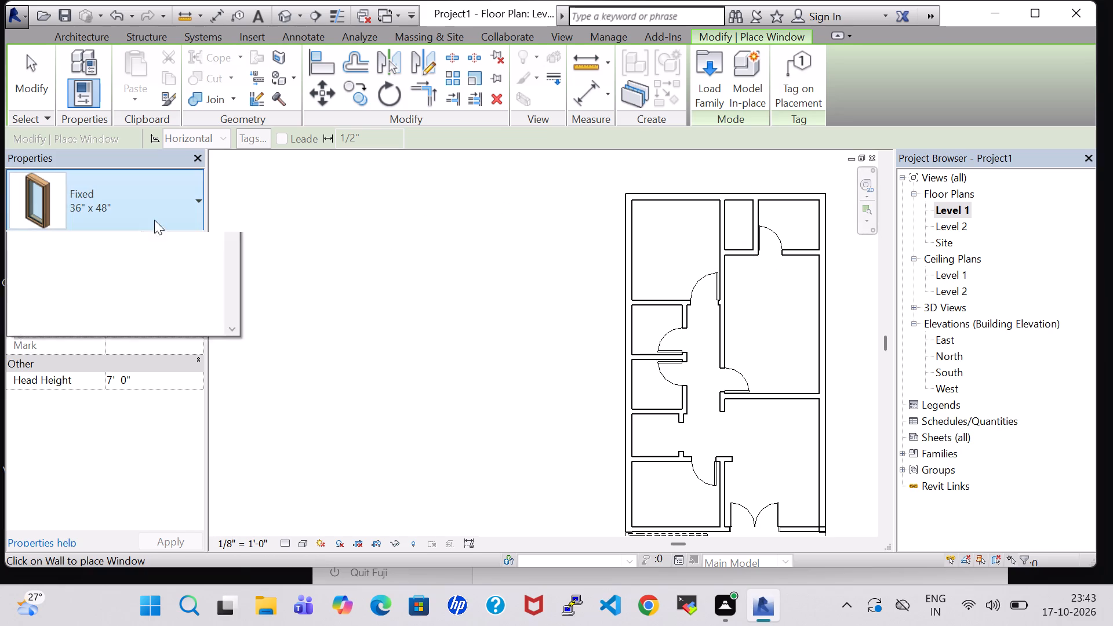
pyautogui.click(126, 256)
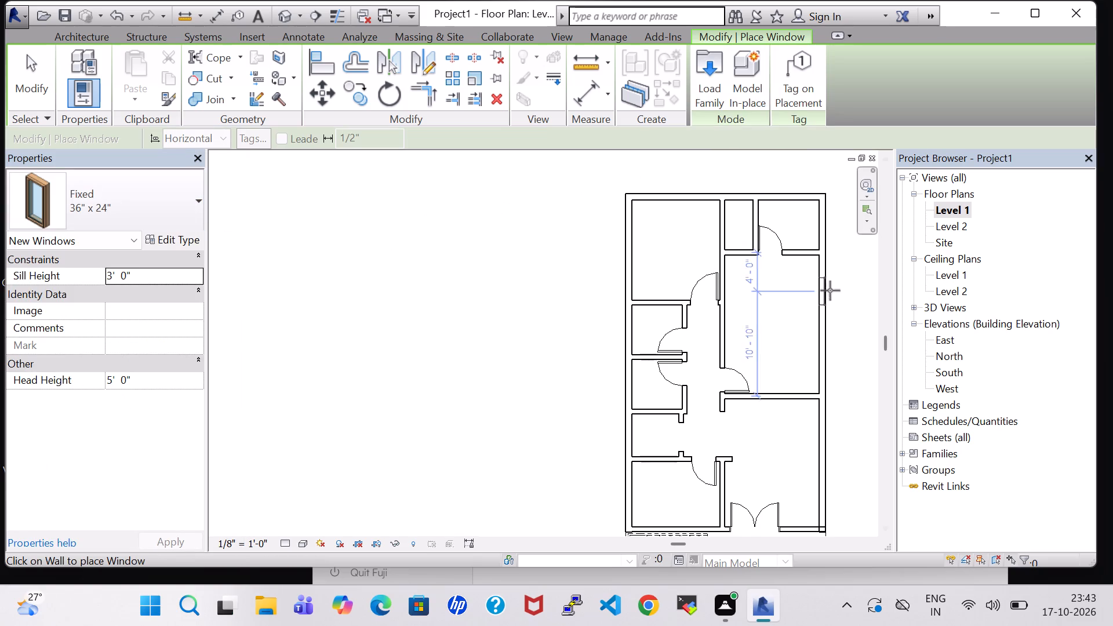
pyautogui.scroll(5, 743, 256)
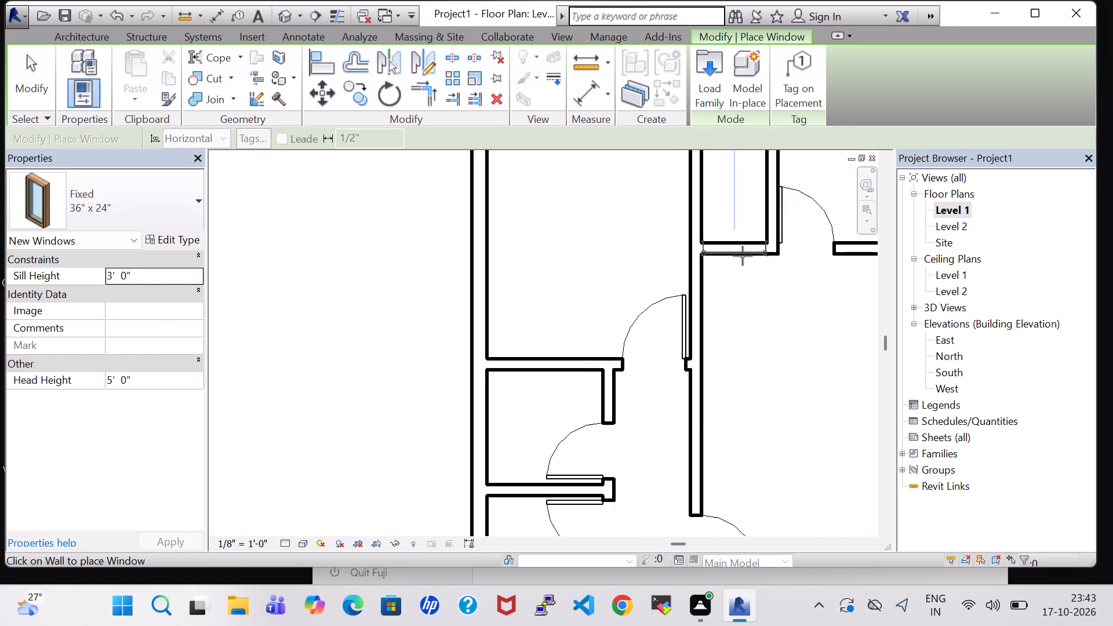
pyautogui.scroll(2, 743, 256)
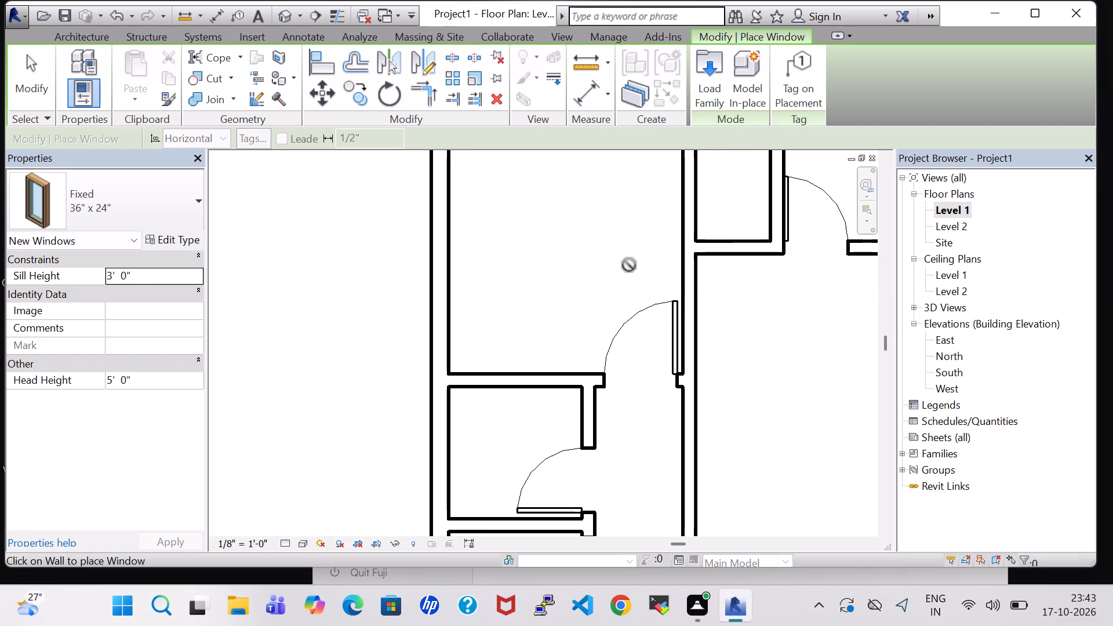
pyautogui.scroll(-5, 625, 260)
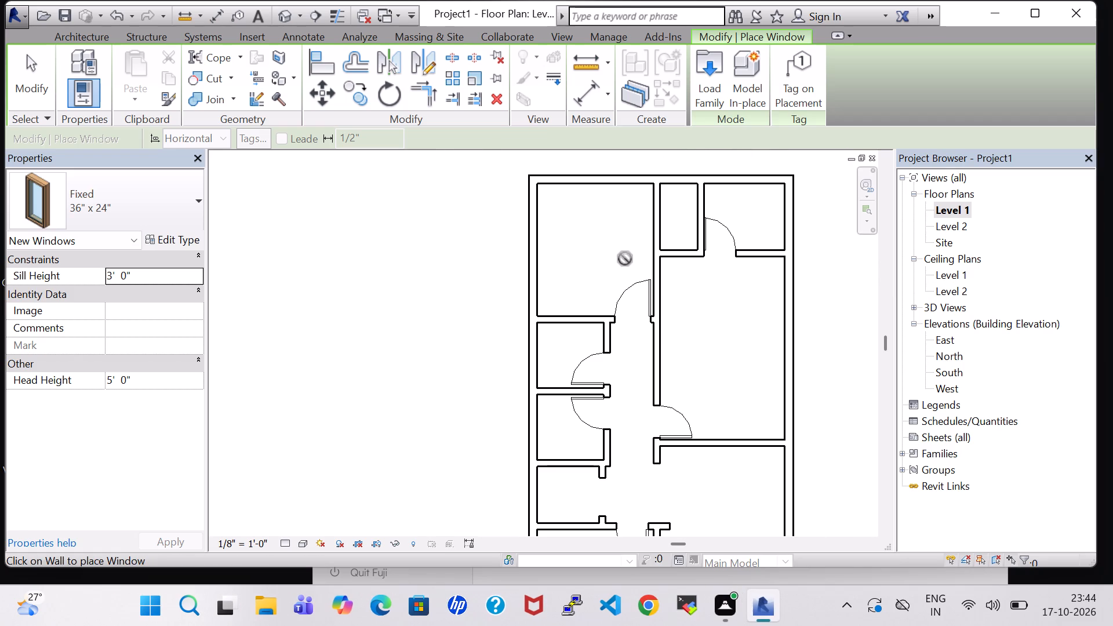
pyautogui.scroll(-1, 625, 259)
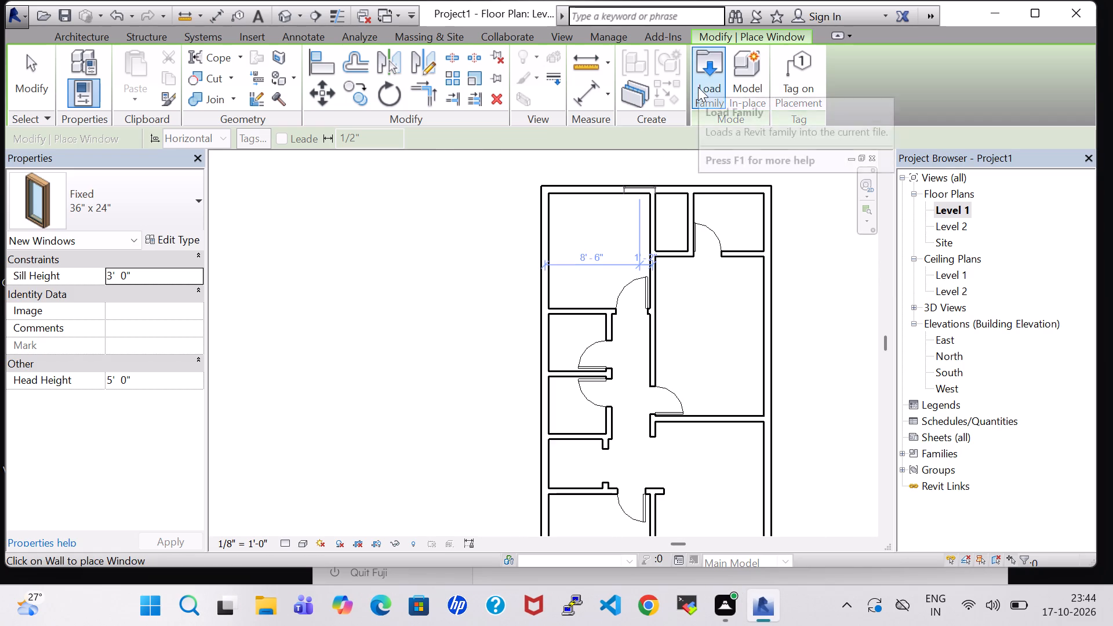
# Load the Casement 3x3 with Trim window family from the US Imperial Windows library folder.
pyautogui.click(698, 87)
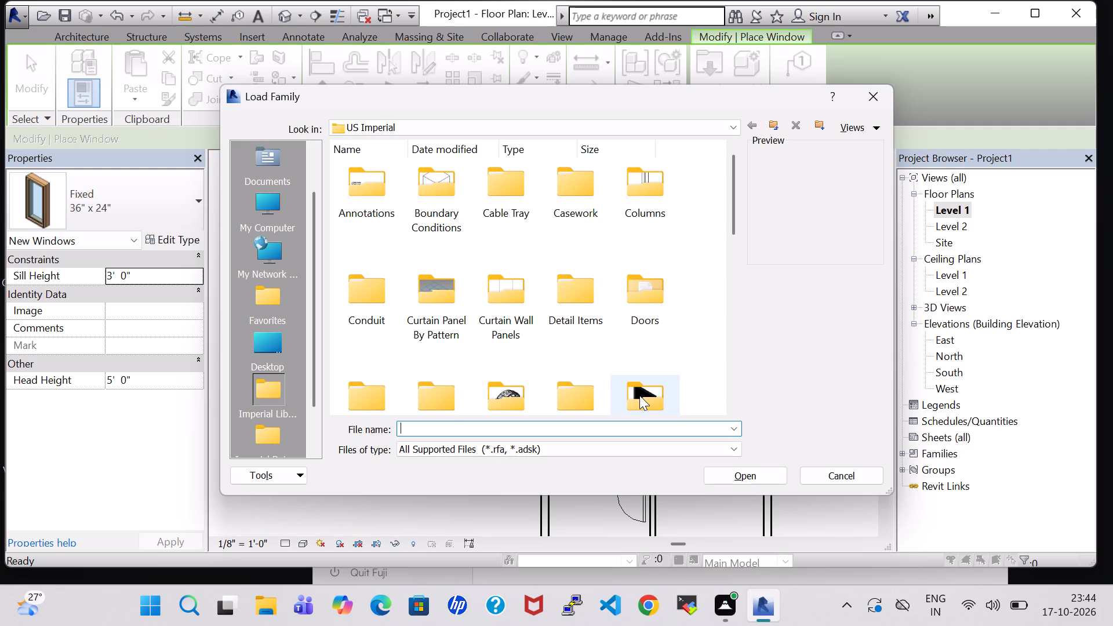
pyautogui.click(639, 395)
pyautogui.press('w')
pyautogui.doubleClick(513, 347)
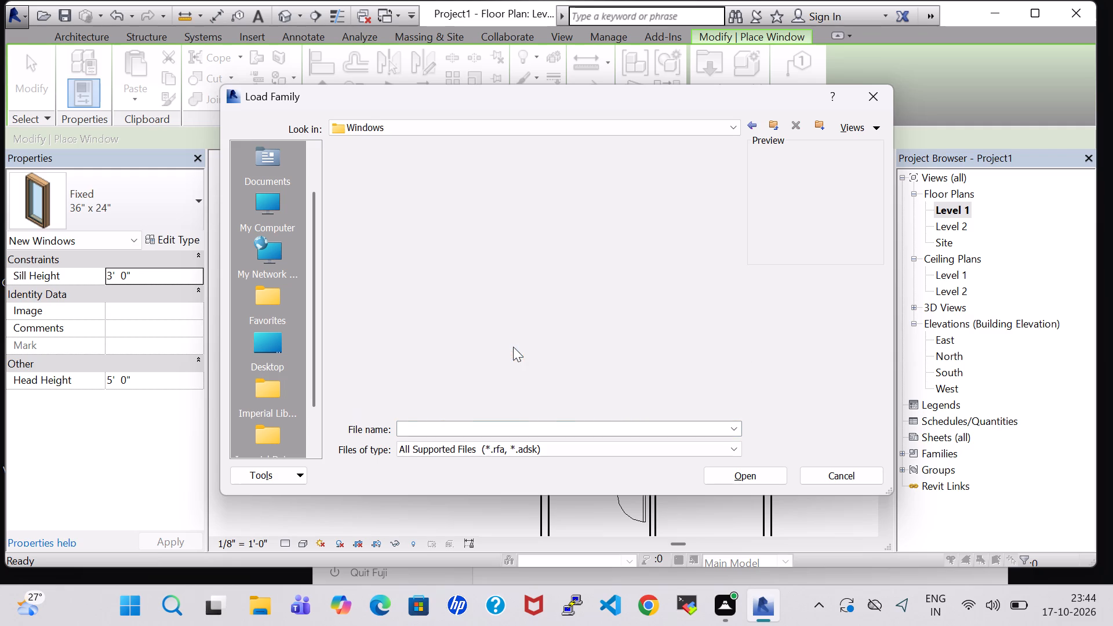
pyautogui.scroll(-1, 639, 312)
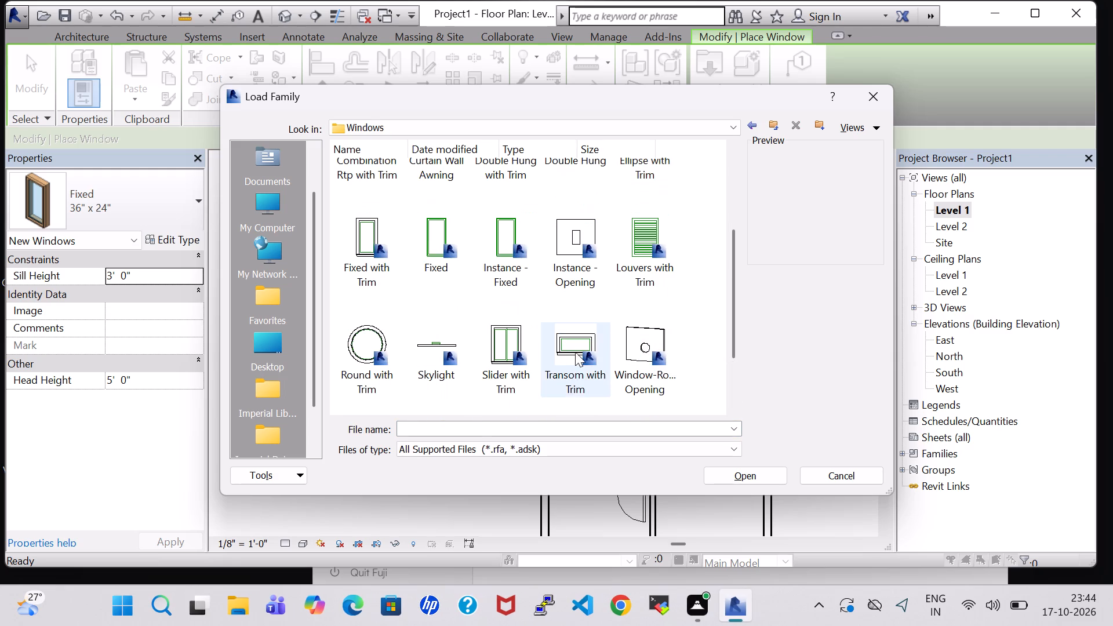
pyautogui.scroll(1, 578, 334)
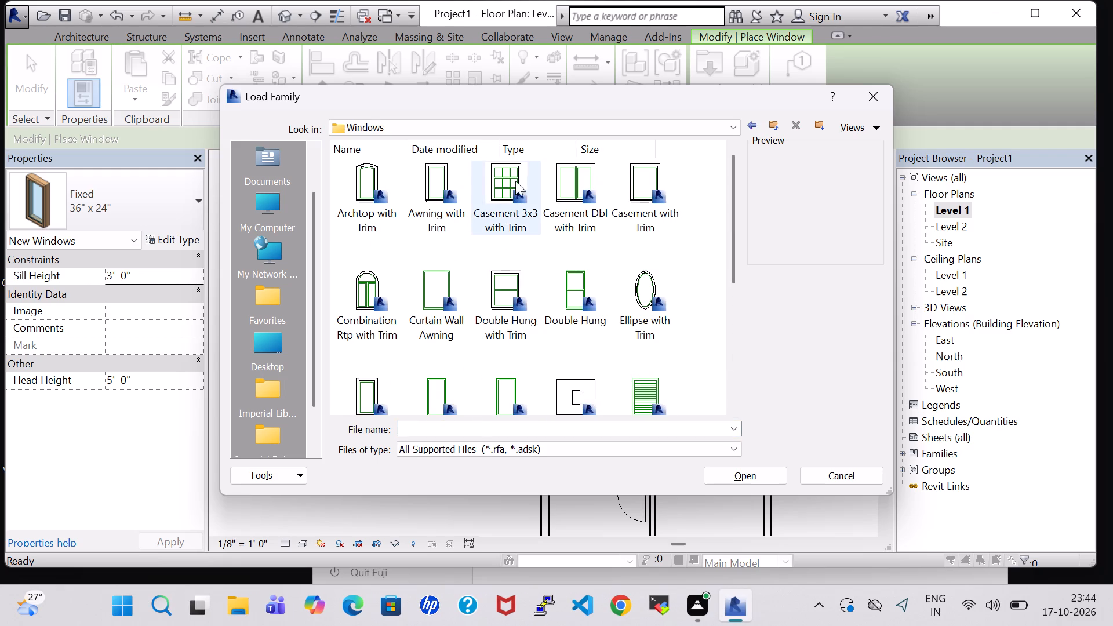
pyautogui.click(511, 180)
pyautogui.click(750, 478)
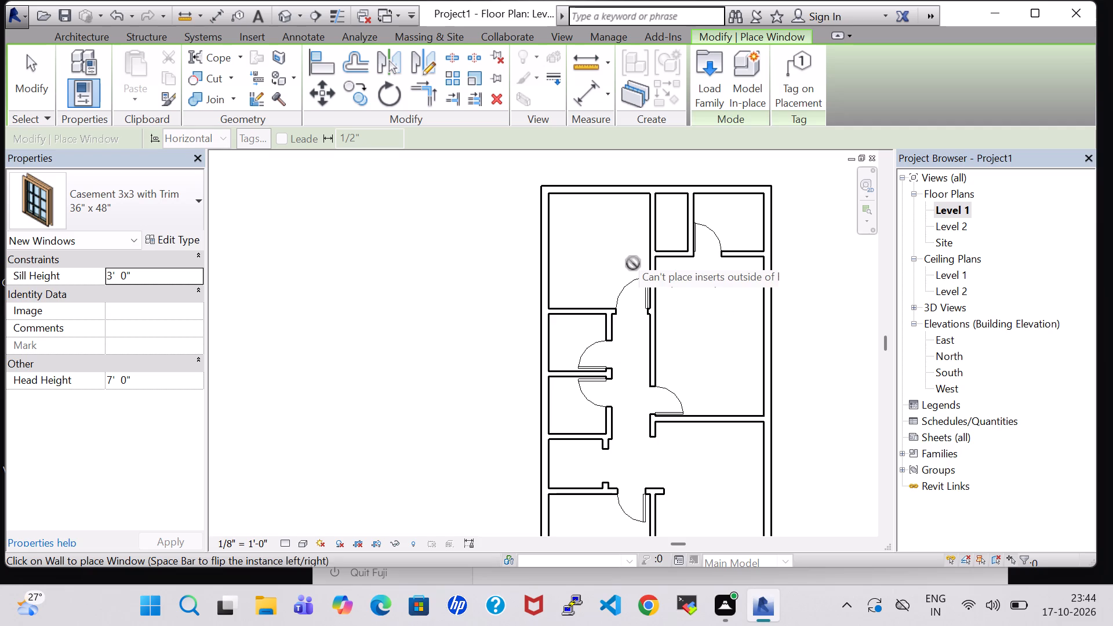
# Place 36" x 48" casement windows centred on the upper-left room's top and left outer walls and the lower-left room's left outer wall.
pyautogui.click(600, 183)
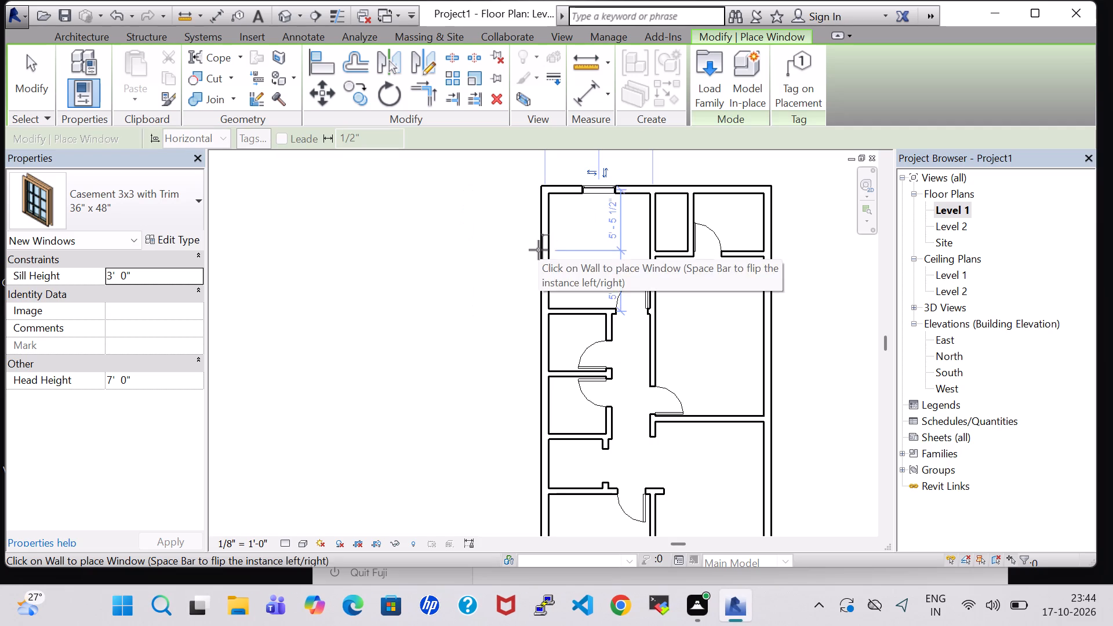
pyautogui.click(539, 250)
pyautogui.moveTo(530, 385); pyautogui.dragTo(554, 284, button='middle')
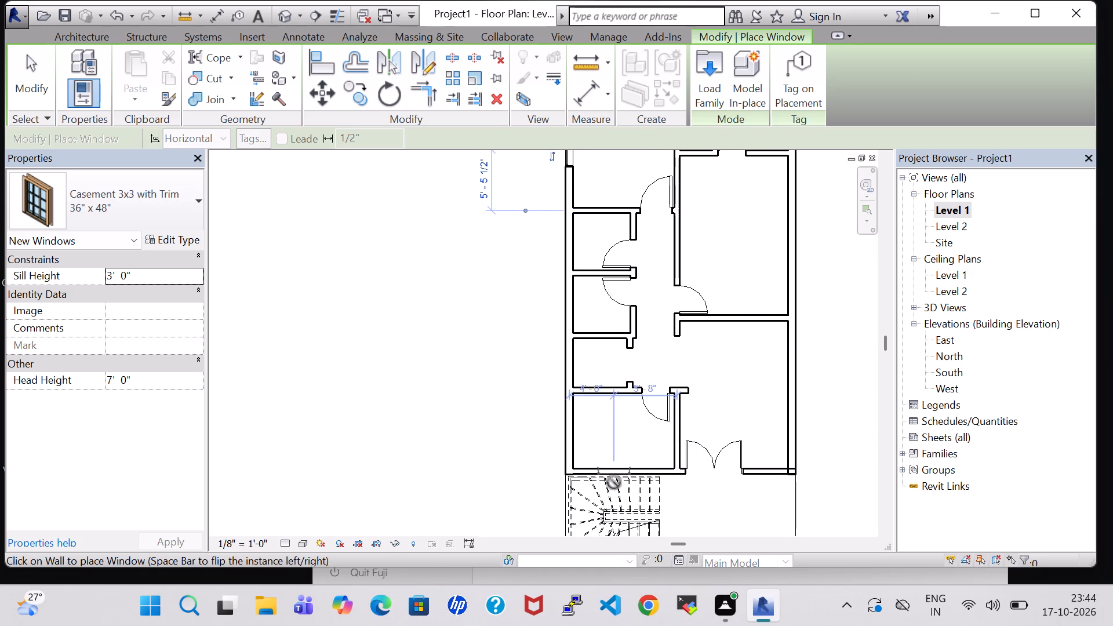
pyautogui.click(561, 431)
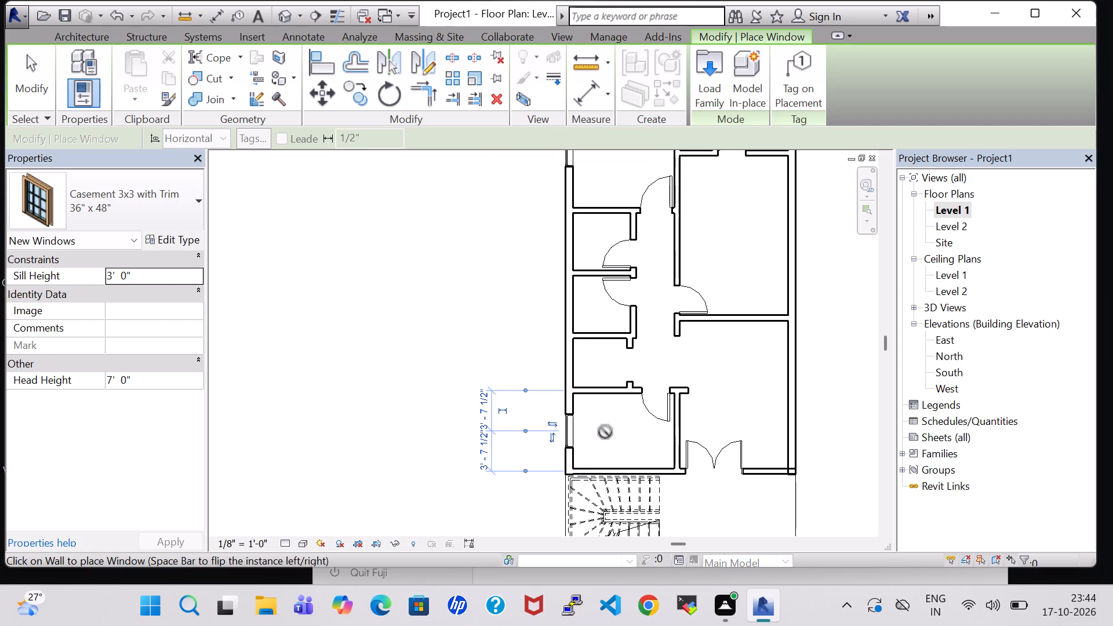
# Place 36" x 48" casement windows on the right outer wall: about 6' 1" below the front room's upper partition, and centred in the room above.
pyautogui.moveTo(605, 432); pyautogui.dragTo(496, 420, button='middle')
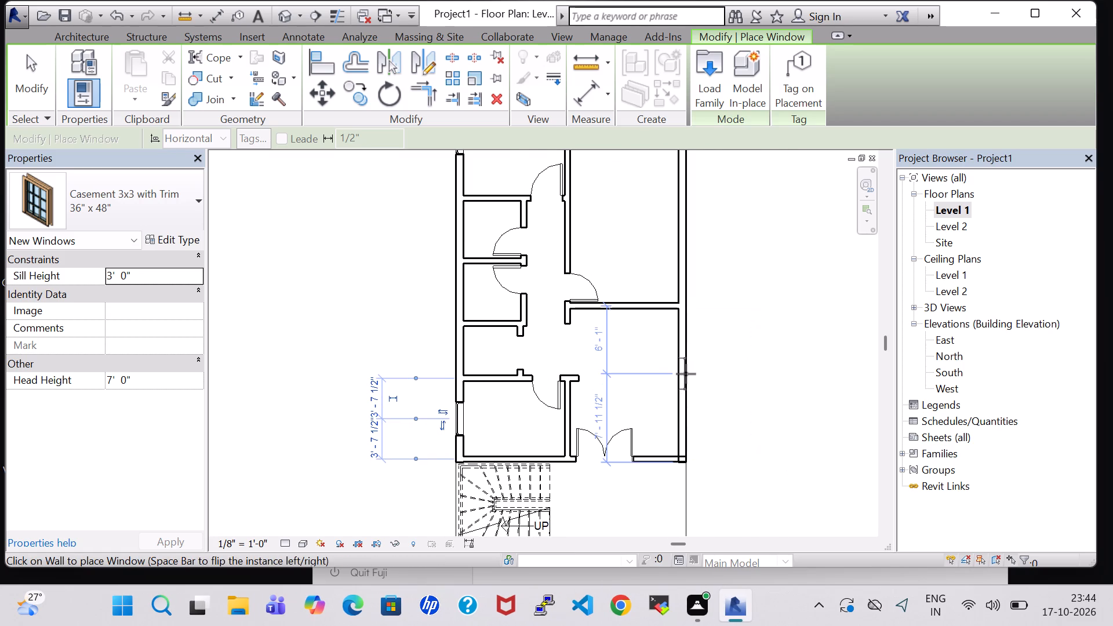
pyautogui.click(686, 374)
pyautogui.moveTo(697, 190); pyautogui.dragTo(685, 292, button='middle')
pyautogui.scroll(1, 685, 292)
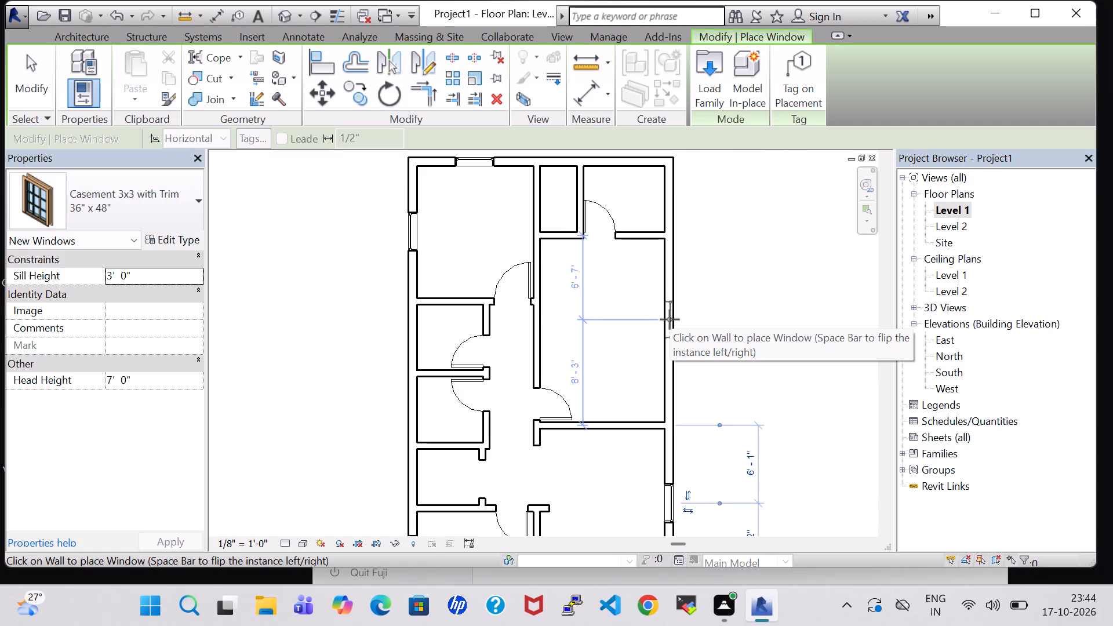
pyautogui.scroll(-1, 670, 319)
pyautogui.click(670, 323)
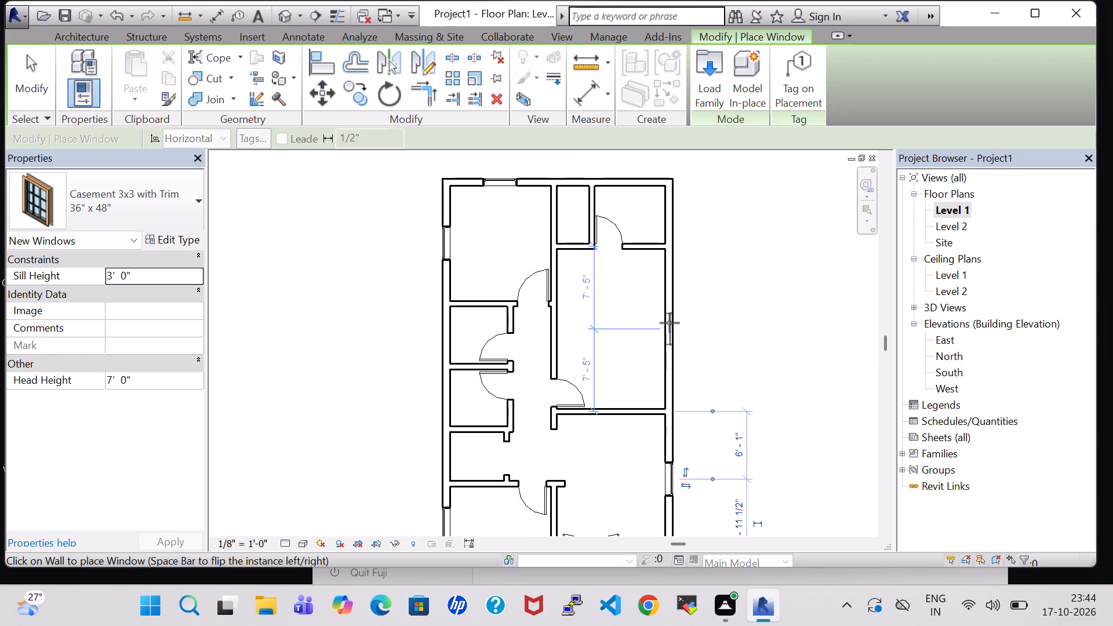
# Load the Transom with Trim window family from the US Imperial Windows library folder.
pyautogui.click(713, 78)
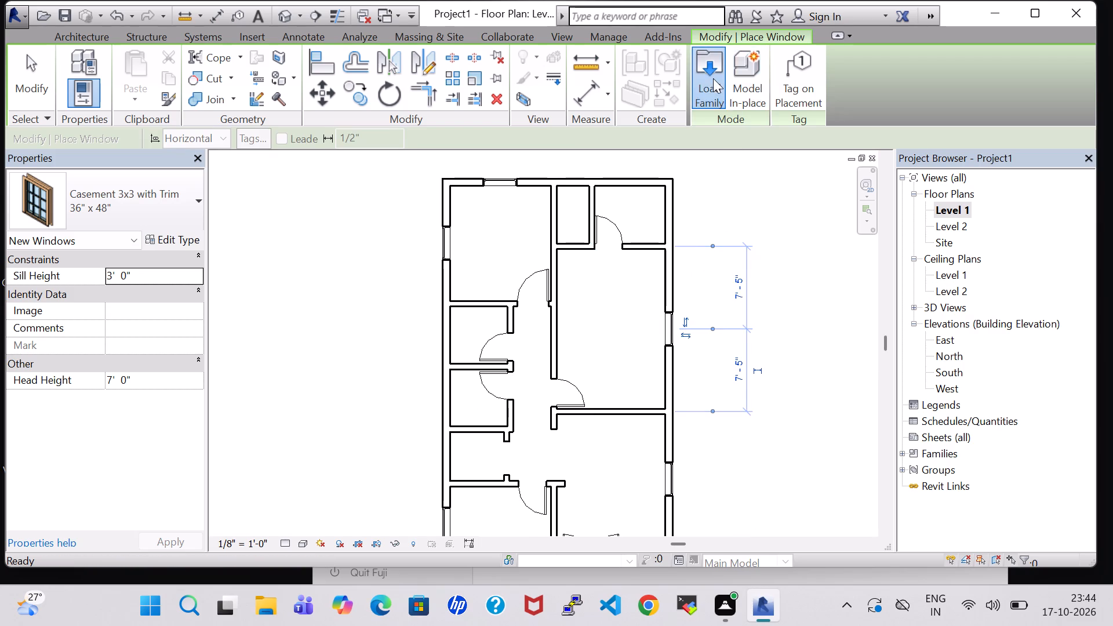
pyautogui.click(654, 392)
pyautogui.press('w')
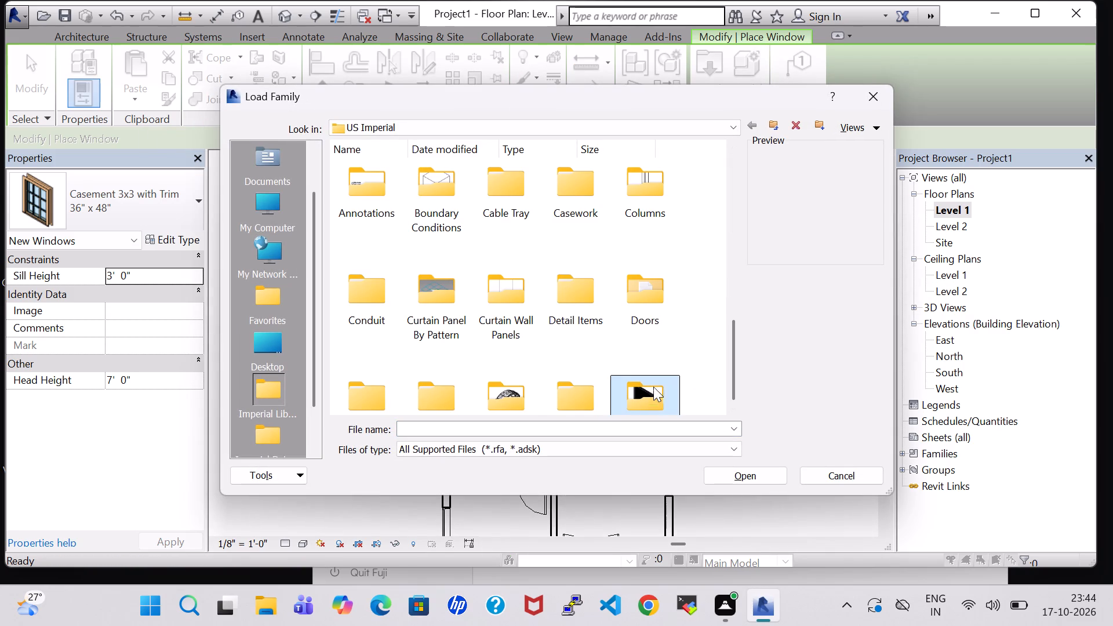
pyautogui.doubleClick(502, 359)
pyautogui.scroll(-3, 599, 282)
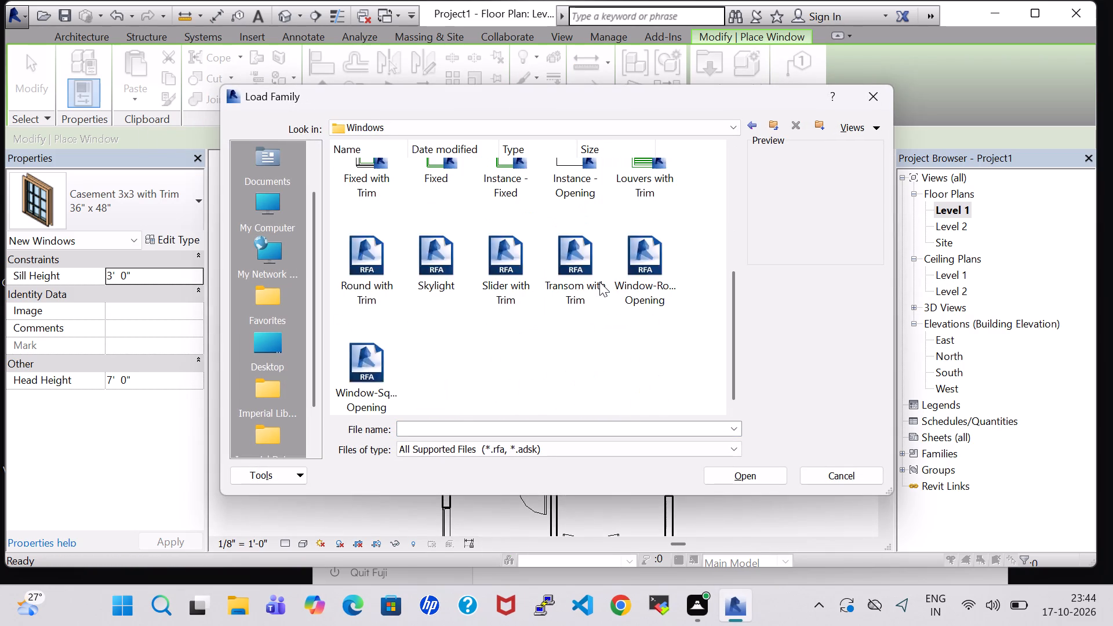
pyautogui.click(570, 253)
pyautogui.click(739, 469)
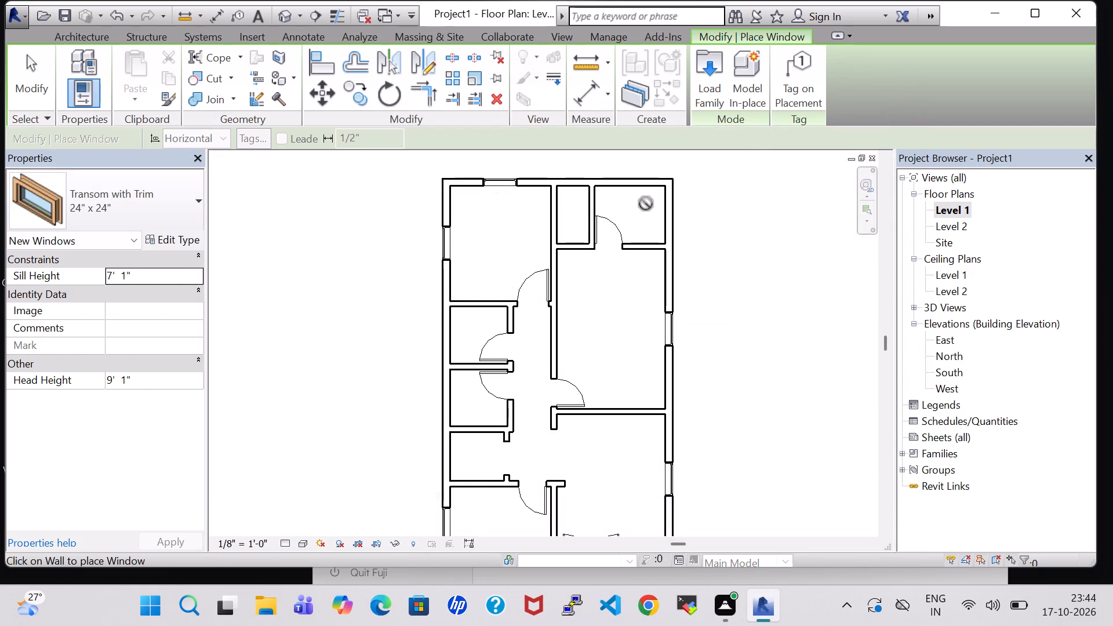
# Place 24" x 24" transom windows centred on the upper-right room's right outer wall and on the adjoining narrow space's lower and left walls.
pyautogui.click(668, 210)
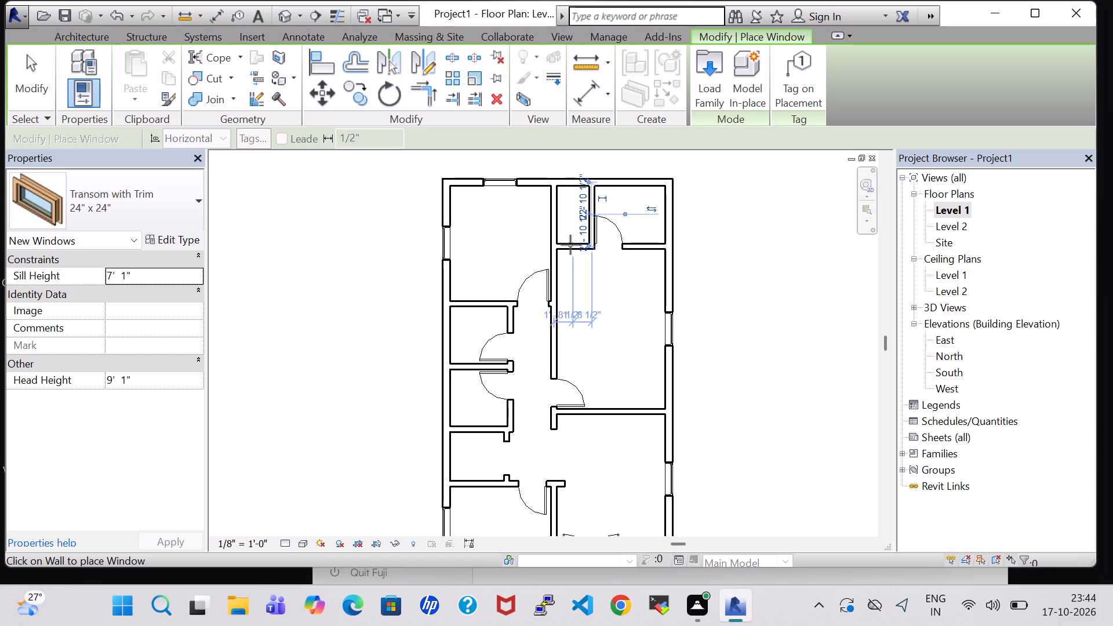
pyautogui.scroll(4, 572, 248)
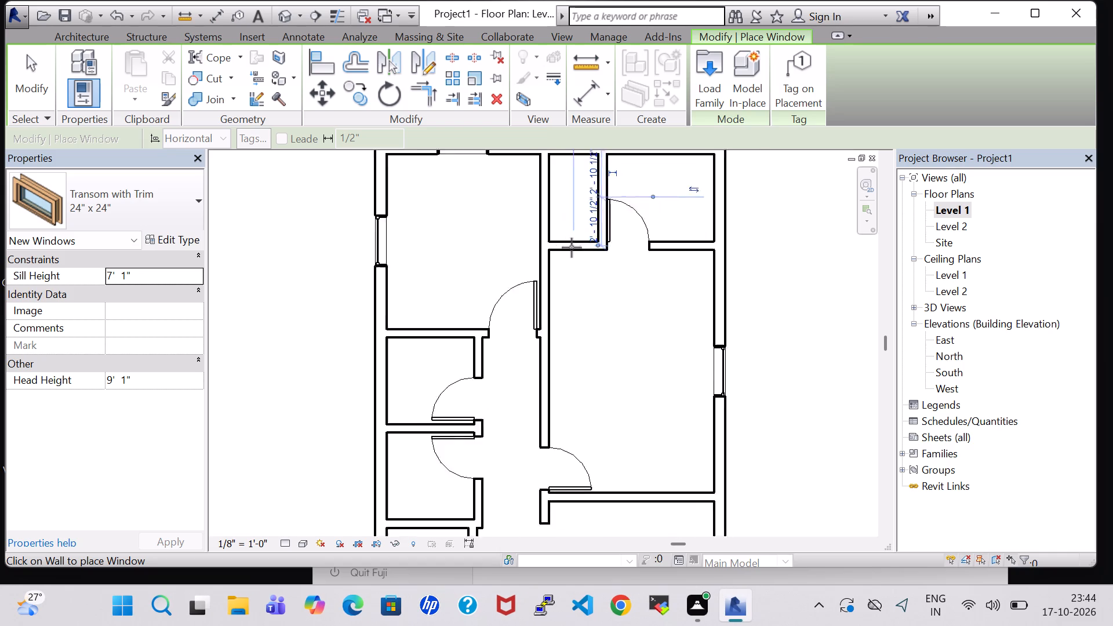
pyautogui.scroll(1, 572, 248)
pyautogui.click(572, 245)
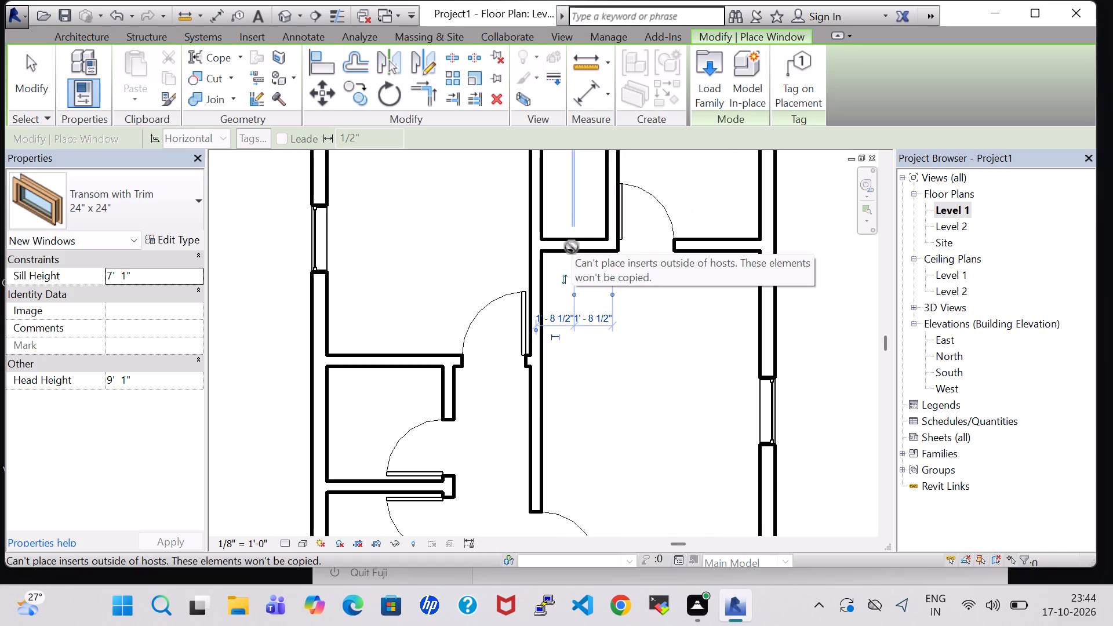
pyautogui.click(536, 174)
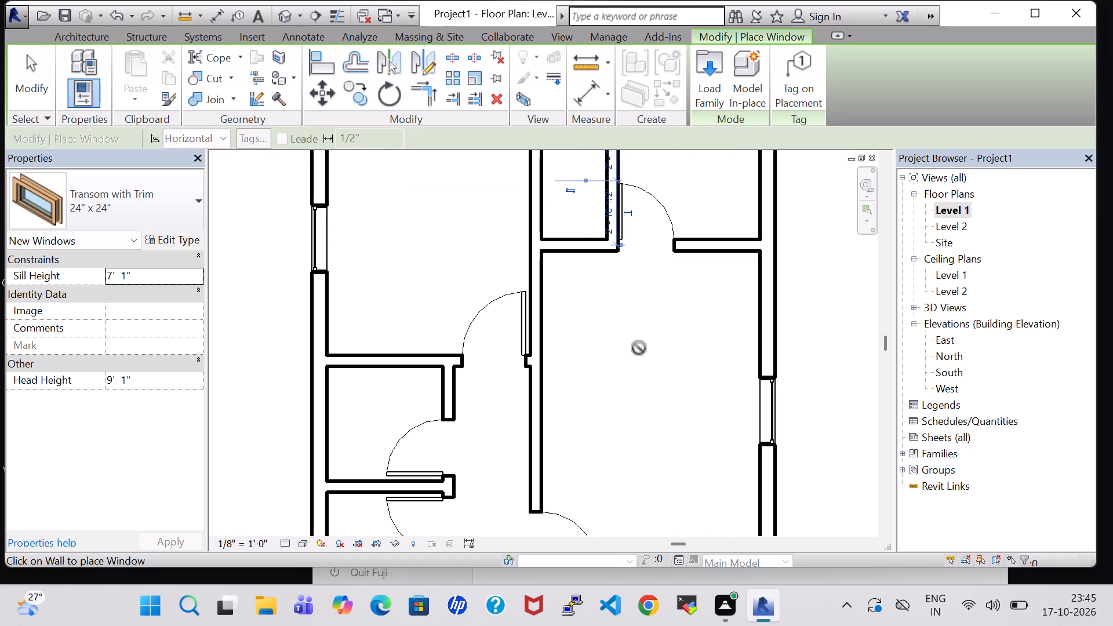
# Place 24" x 24" transoms on the left outer wall: centred in both small door-fitted rooms, and 2' 10" below the upper partition in the open alcove.
pyautogui.moveTo(634, 349); pyautogui.dragTo(695, 347, button='middle')
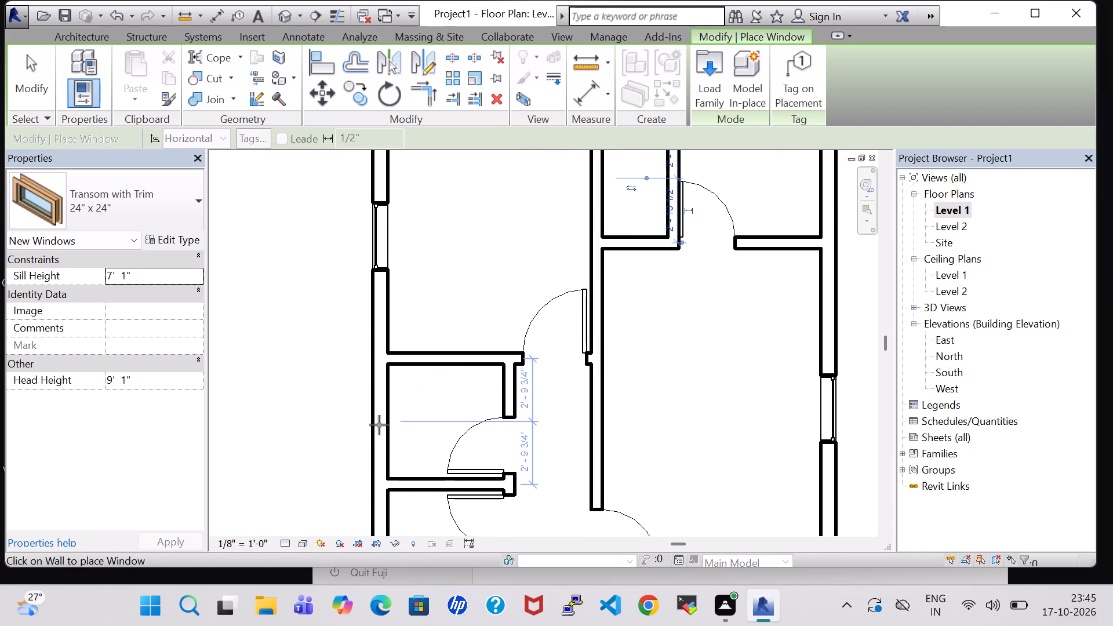
pyautogui.click(379, 425)
pyautogui.moveTo(391, 426); pyautogui.dragTo(439, 281, button='middle')
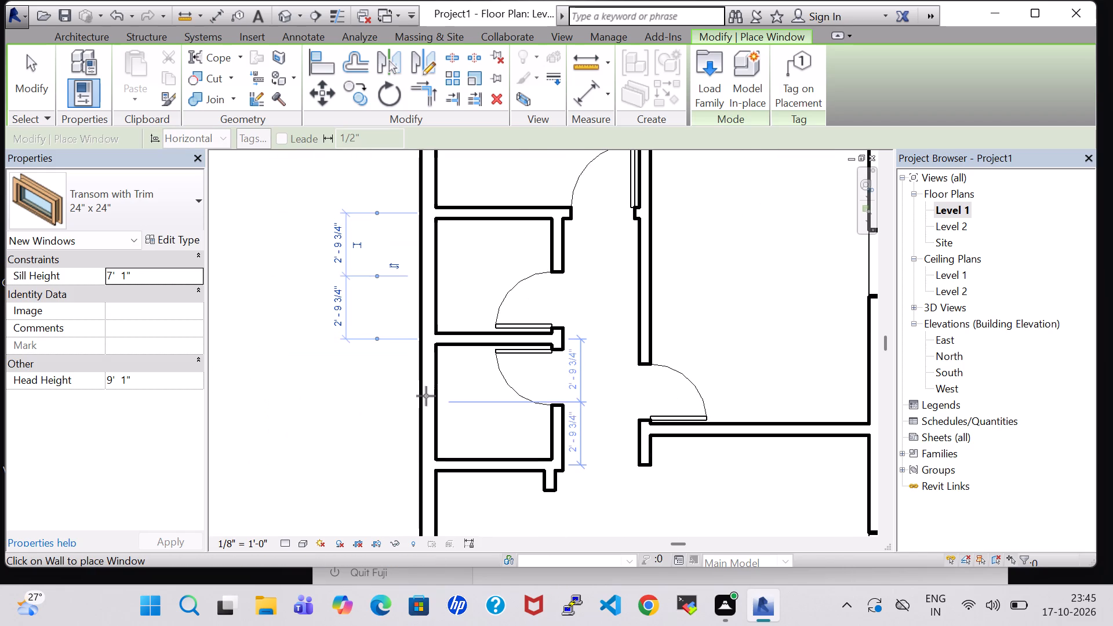
pyautogui.click(429, 402)
pyautogui.moveTo(466, 412); pyautogui.dragTo(468, 317, button='middle')
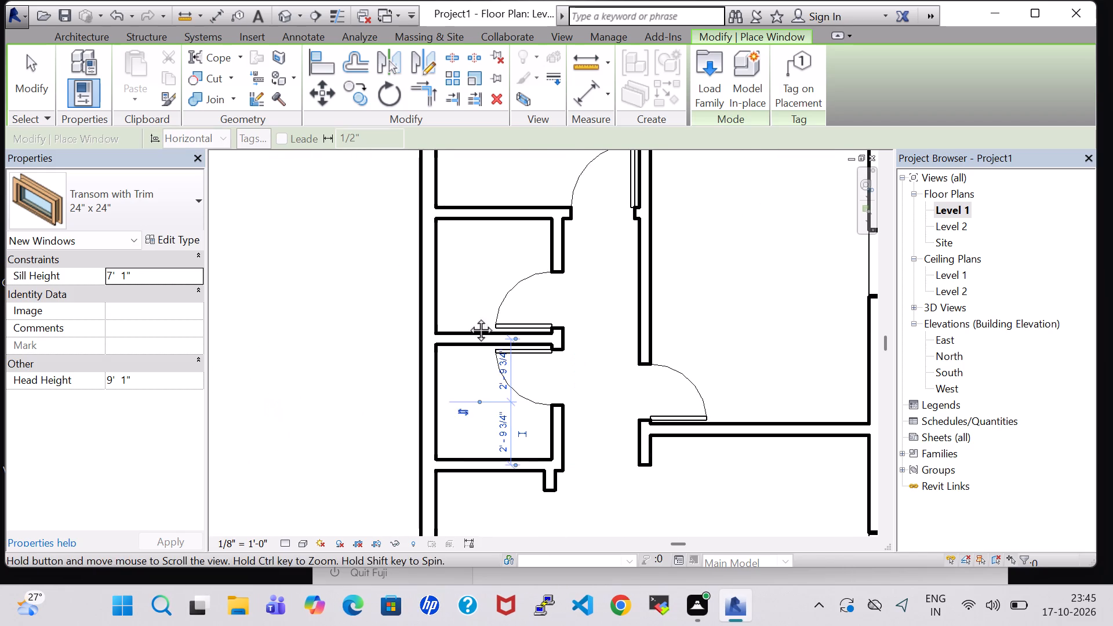
pyautogui.moveTo(468, 317); pyautogui.dragTo(483, 263, button='middle')
pyautogui.click(445, 379)
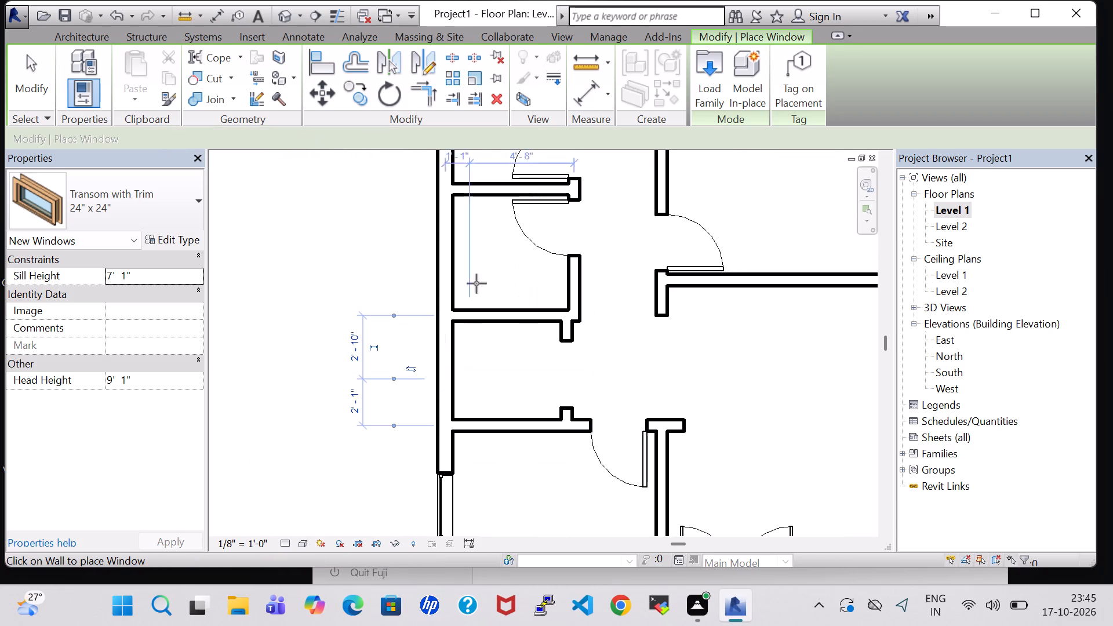
# Examine the front entrance, stair, room layout and right outer wall windows in the 3D view.
pyautogui.click(279, 12)
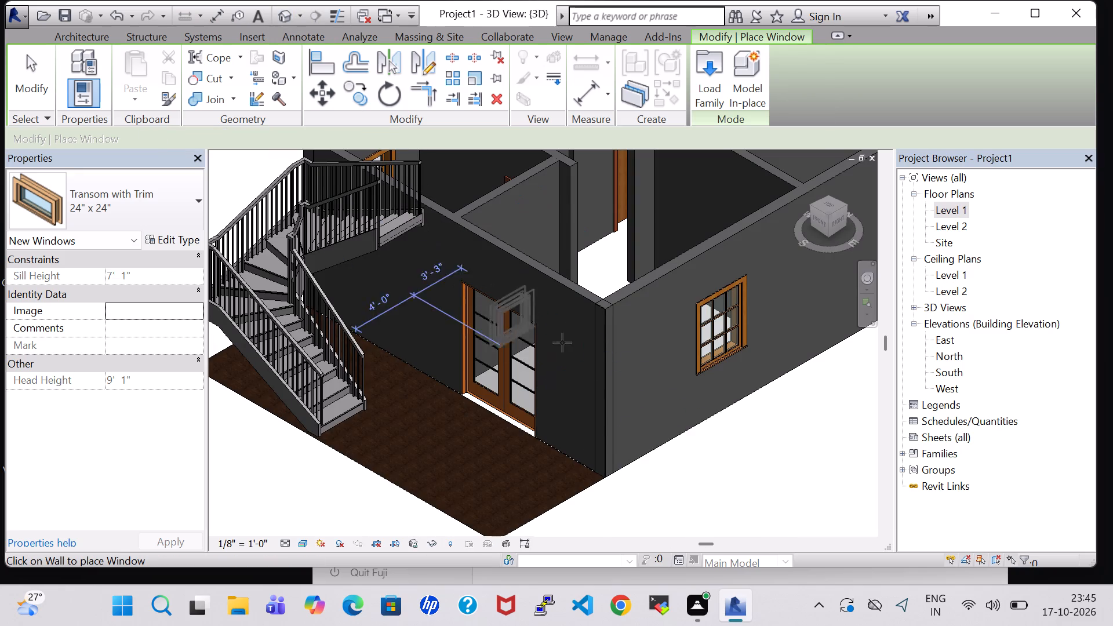
pyautogui.press('Escape')
pyautogui.press('Escape')
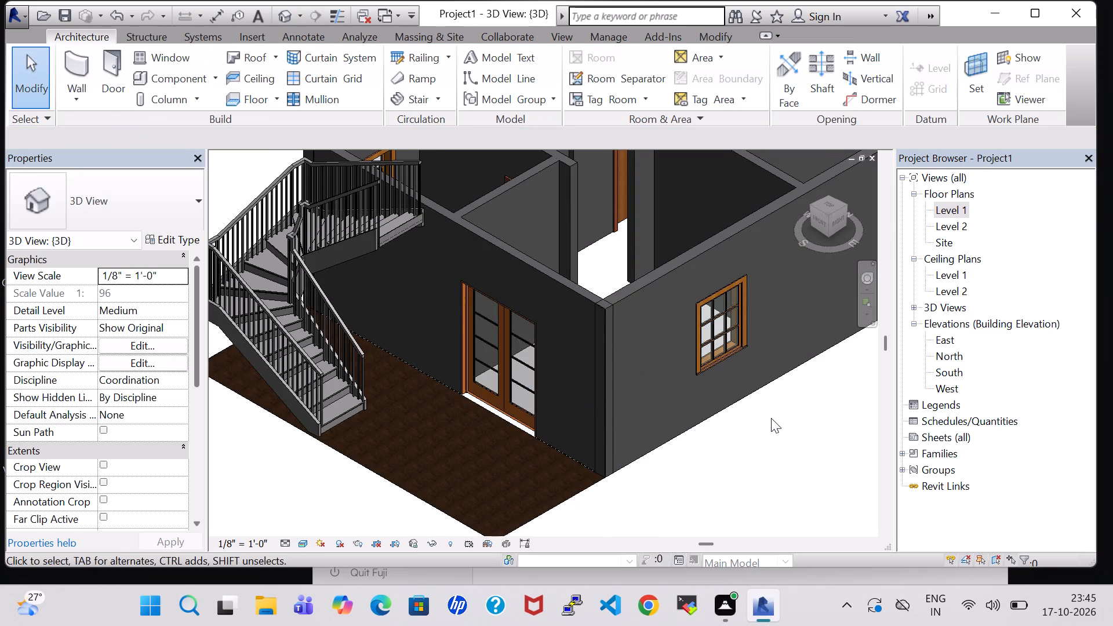
pyautogui.keyDown('shift'); pyautogui.moveTo(771, 418); pyautogui.dragTo(796, 361, button='middle'); pyautogui.keyUp('shift')
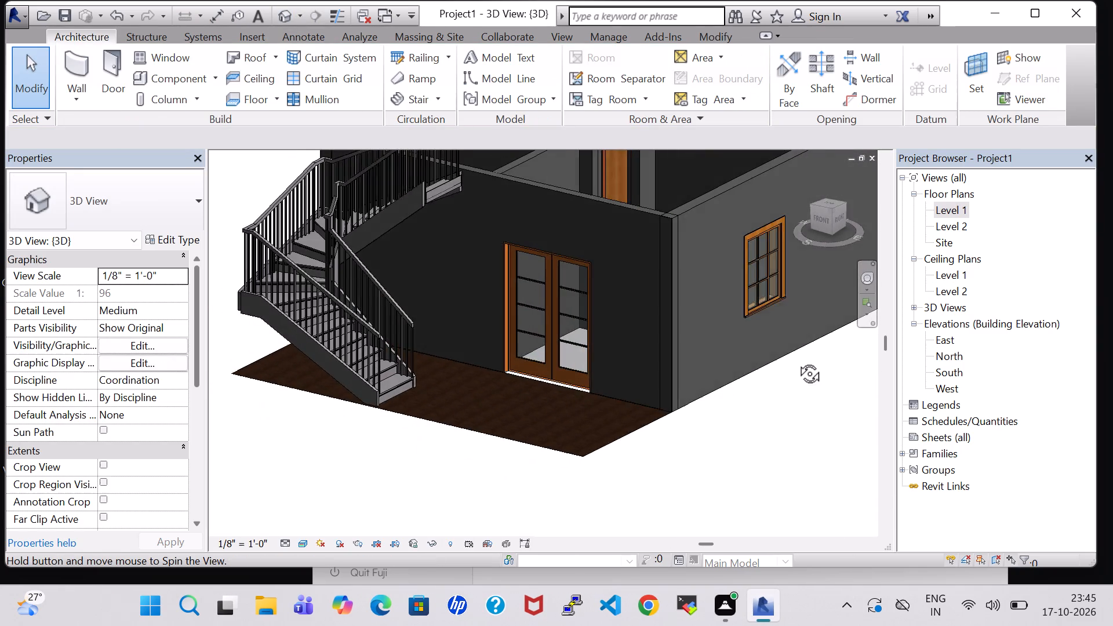
pyautogui.keyDown('shift'); pyautogui.moveTo(796, 361); pyautogui.dragTo(665, 390, button='middle'); pyautogui.keyUp('shift')
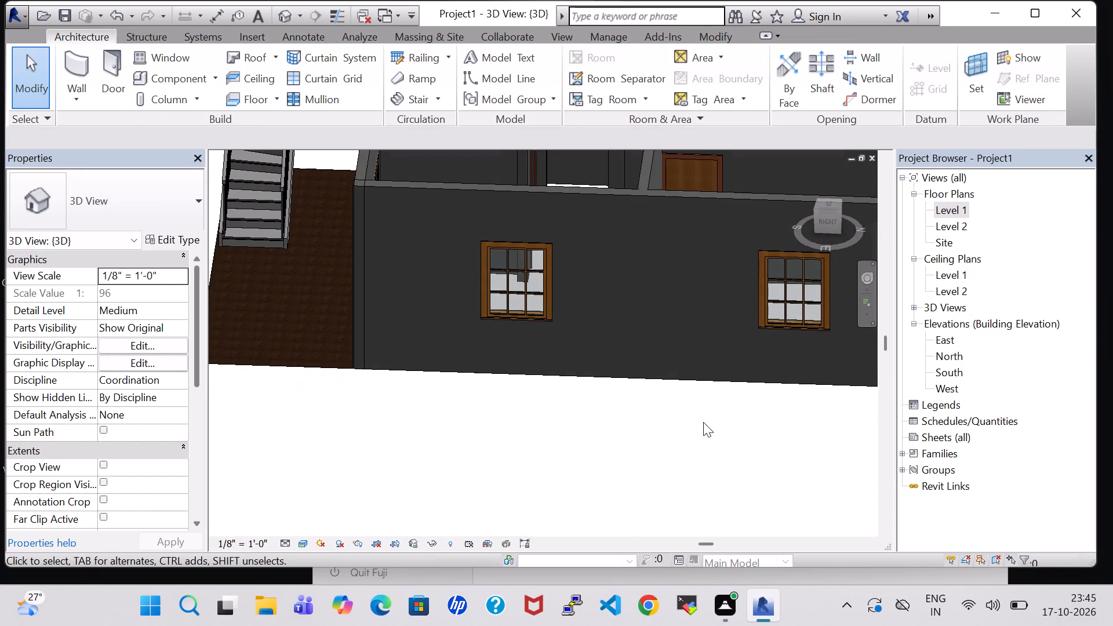
pyautogui.moveTo(703, 422); pyautogui.dragTo(658, 430, button='middle')
pyautogui.keyDown('shift'); pyautogui.moveTo(660, 428); pyautogui.dragTo(670, 514, button='middle'); pyautogui.keyUp('shift')
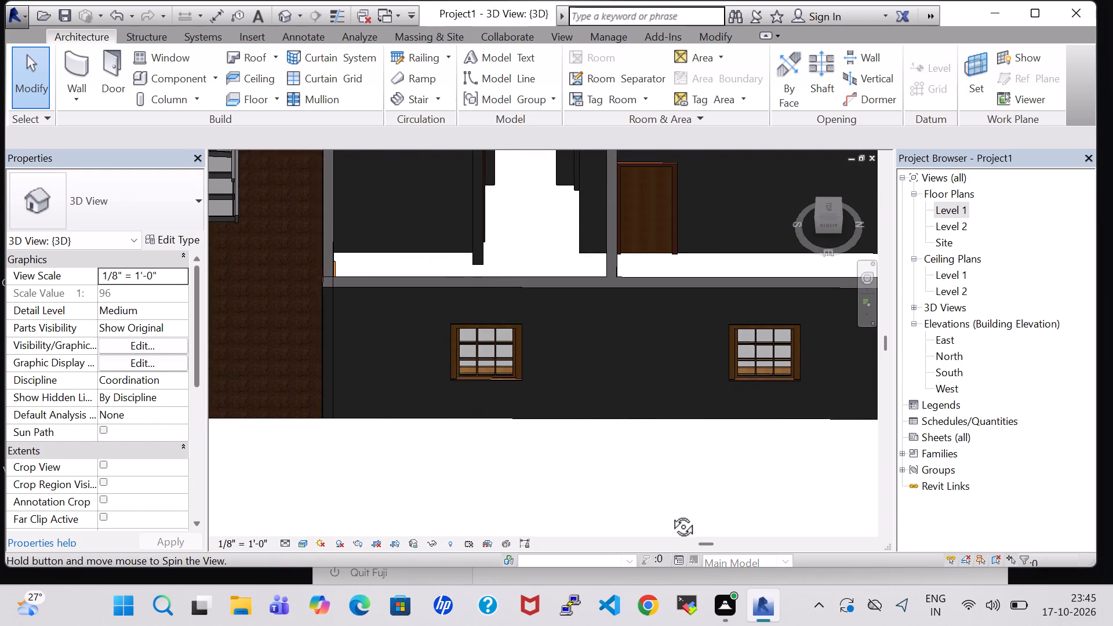
pyautogui.keyDown('shift'); pyautogui.moveTo(670, 514); pyautogui.dragTo(671, 514, button='middle'); pyautogui.keyUp('shift')
pyautogui.scroll(1, 673, 514)
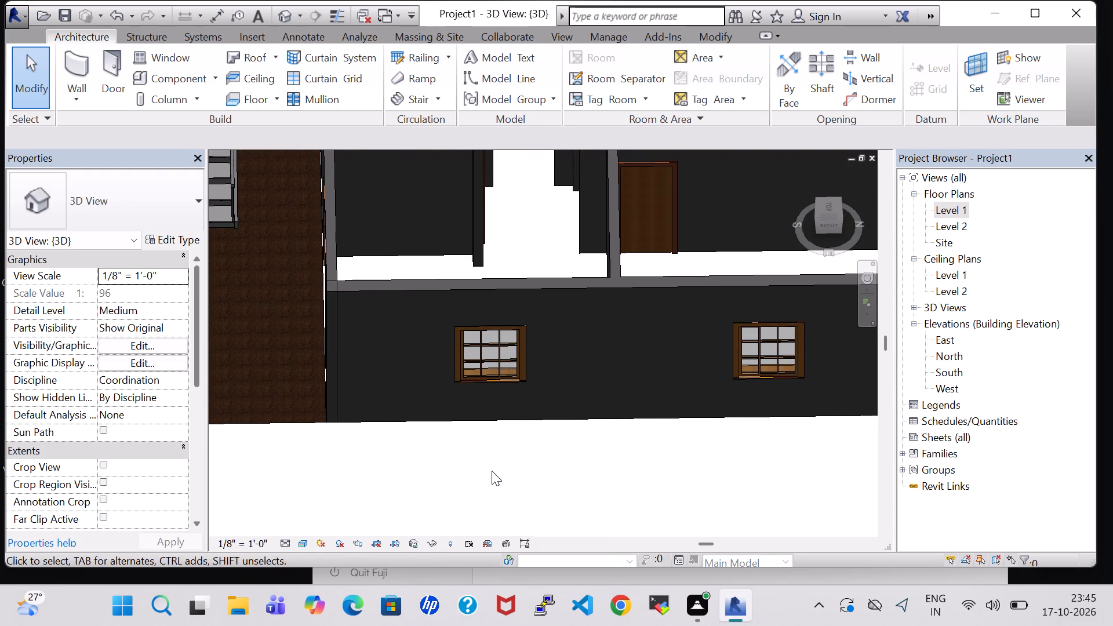
pyautogui.keyDown('shift'); pyautogui.moveTo(484, 469); pyautogui.dragTo(606, 461, button='middle'); pyautogui.keyUp('shift')
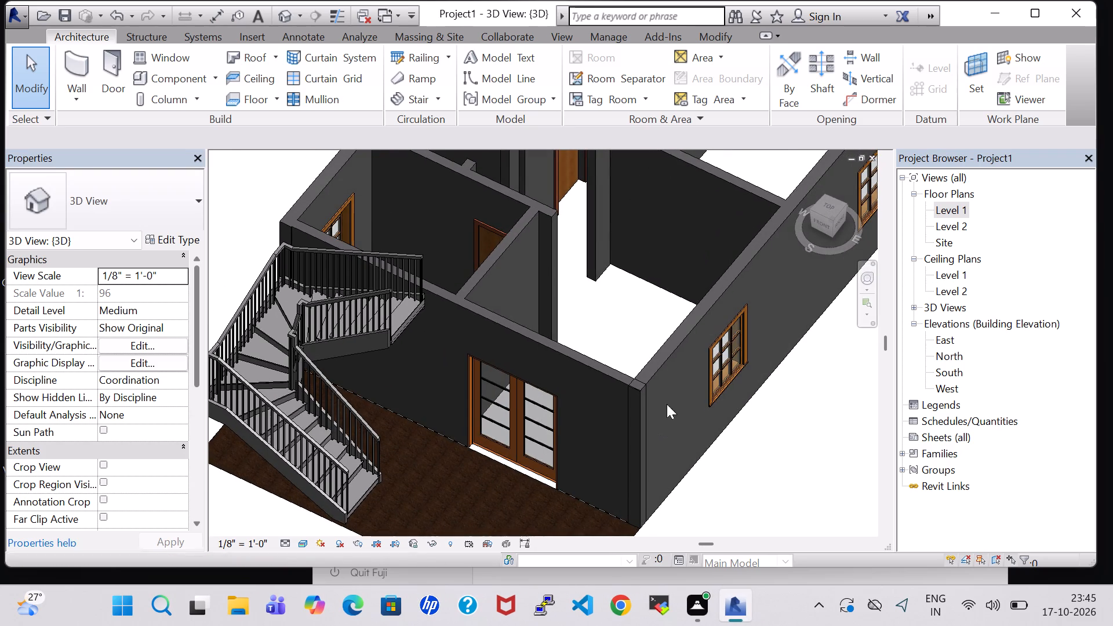
pyautogui.scroll(-2, 634, 318)
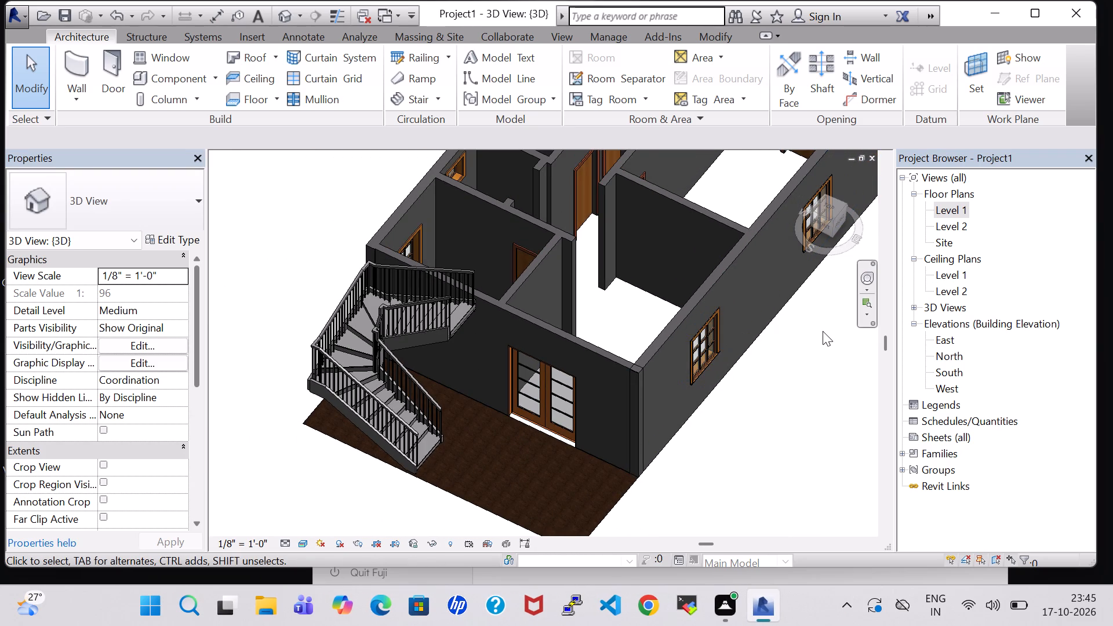
pyautogui.keyDown('shift'); pyautogui.moveTo(772, 358); pyautogui.dragTo(805, 471, button='middle'); pyautogui.keyUp('shift')
# On Level 1, move the partition between the two large right-hand rooms up to 11' 6" below the next partition.
pyautogui.doubleClick(948, 205)
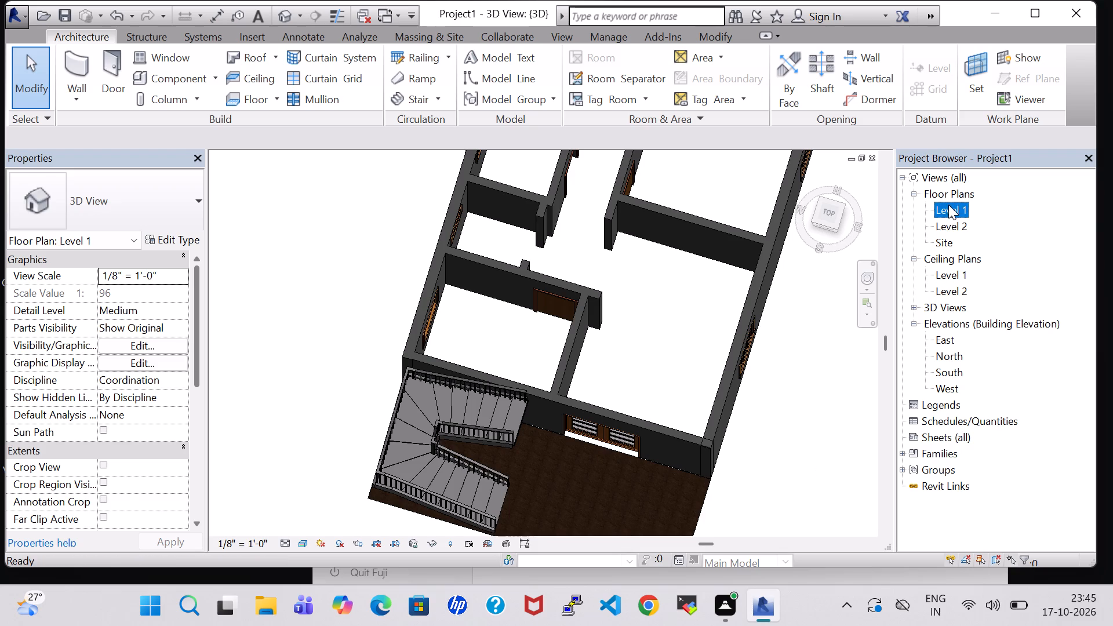
pyautogui.scroll(-7, 721, 311)
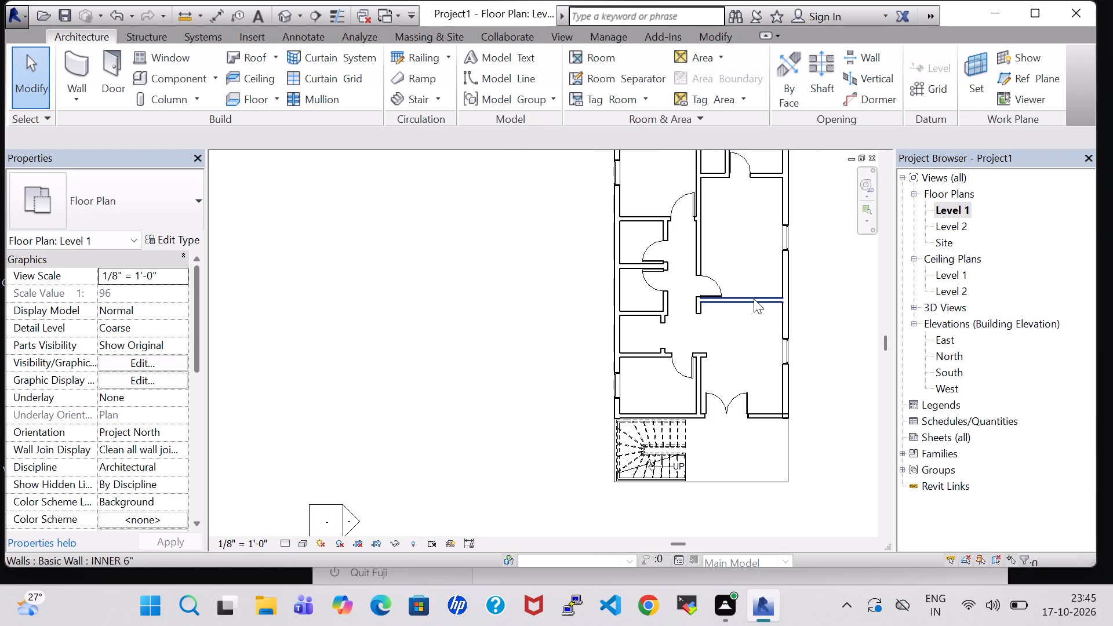
pyautogui.click(754, 299)
pyautogui.press('Up')
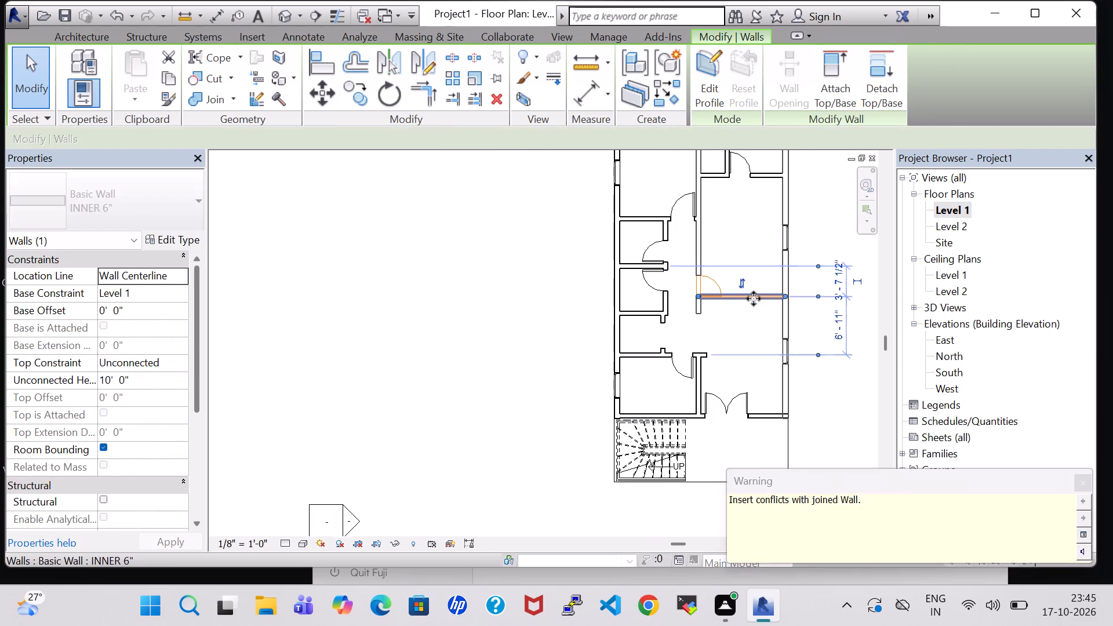
pyautogui.press('Up')
pyautogui.press('Up')
pyautogui.press('Up')
pyautogui.press('Up')
pyautogui.press('Up')
pyautogui.press('Up')
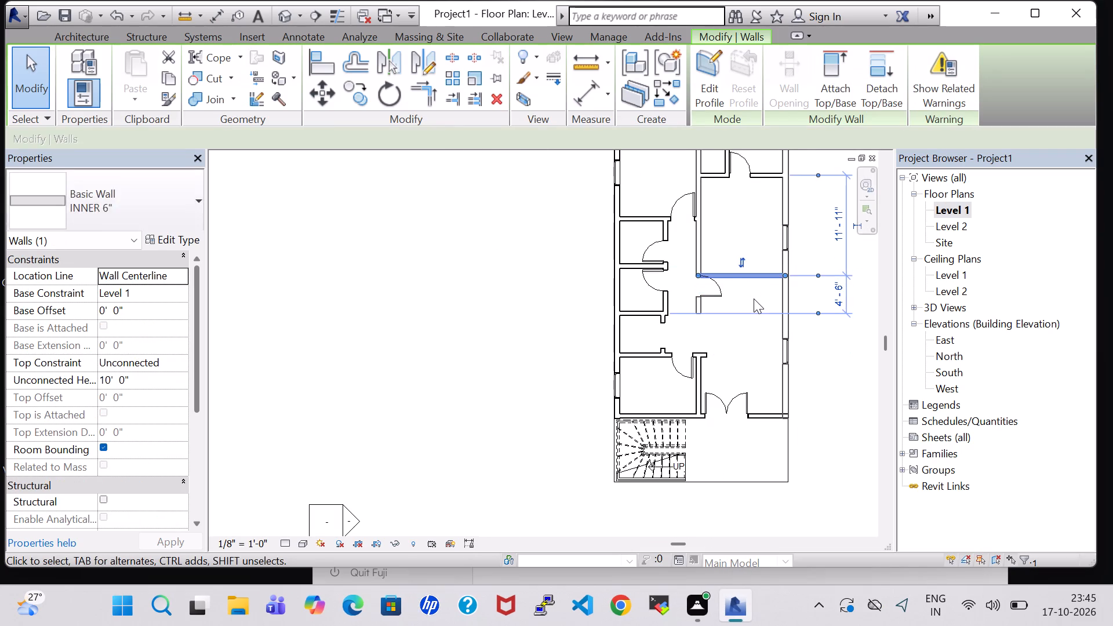
pyautogui.press('Up')
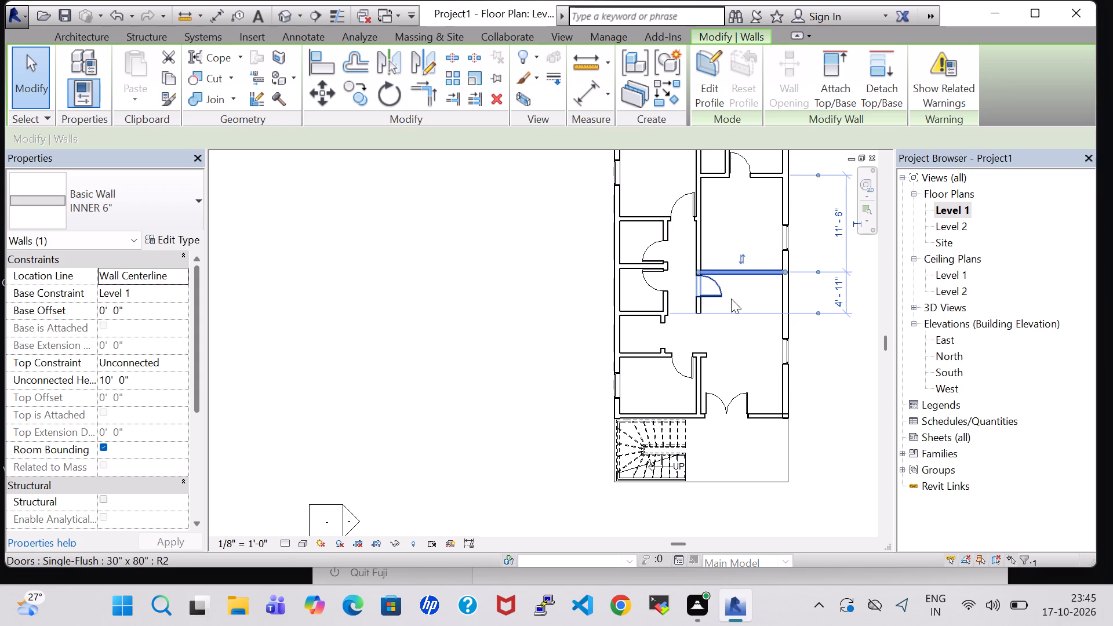
pyautogui.click(835, 333)
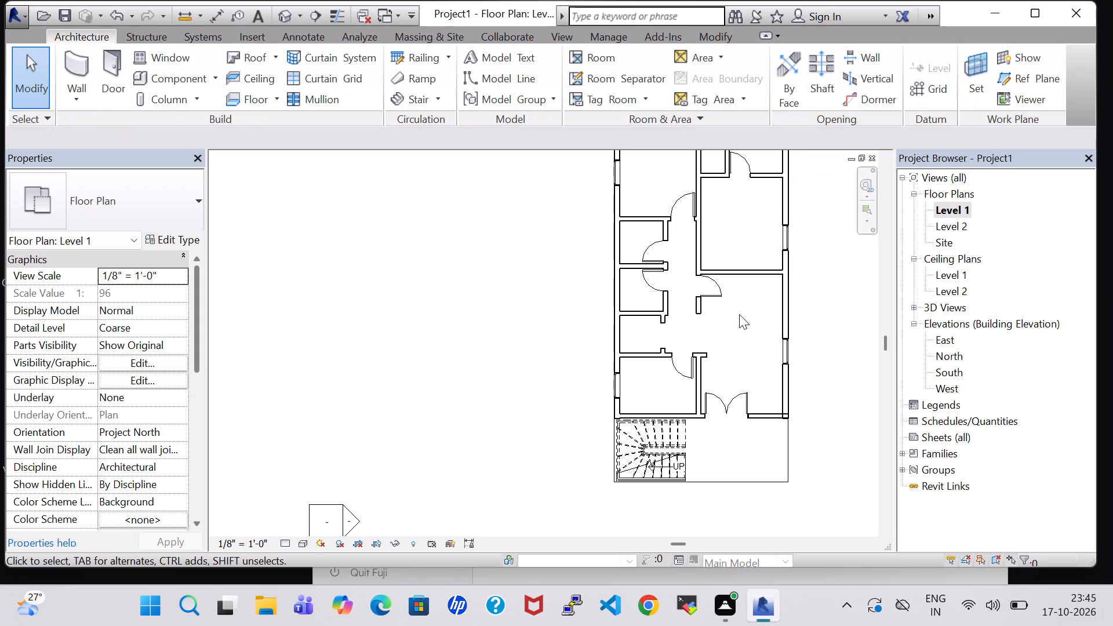
# Move the 30" x 80" single-flush door up the corridor wall to just above the relocated partition.
pyautogui.click(712, 296)
pyautogui.press('Up')
pyautogui.press('Up')
pyautogui.press('Up')
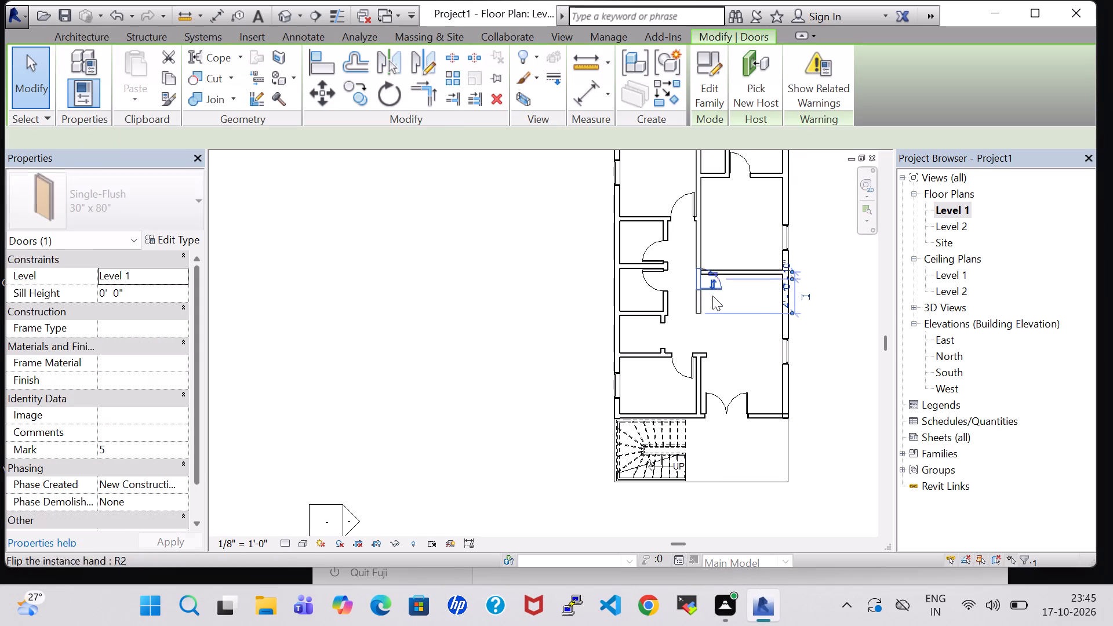
pyautogui.press('Up')
pyautogui.press('Up')
pyautogui.press('Up')
pyautogui.press('Up')
pyautogui.press('Up')
pyautogui.press('Up')
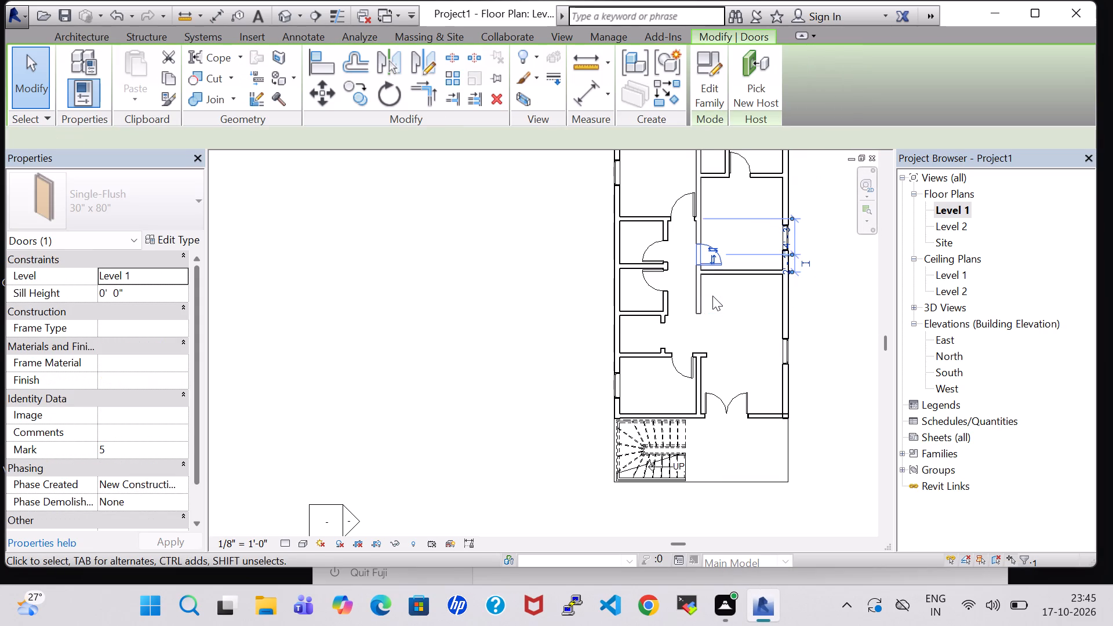
# Shorten the corridor wall from its free lower end to a short stub just below the relocated partition.
pyautogui.click(699, 297)
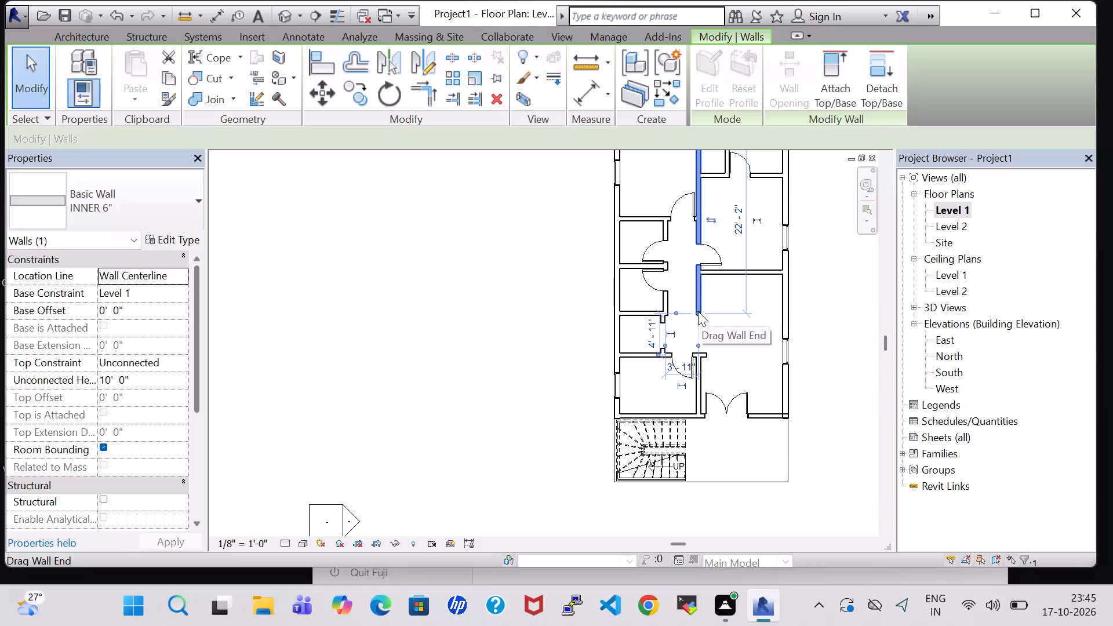
pyautogui.moveTo(698, 311); pyautogui.dragTo(702, 292)
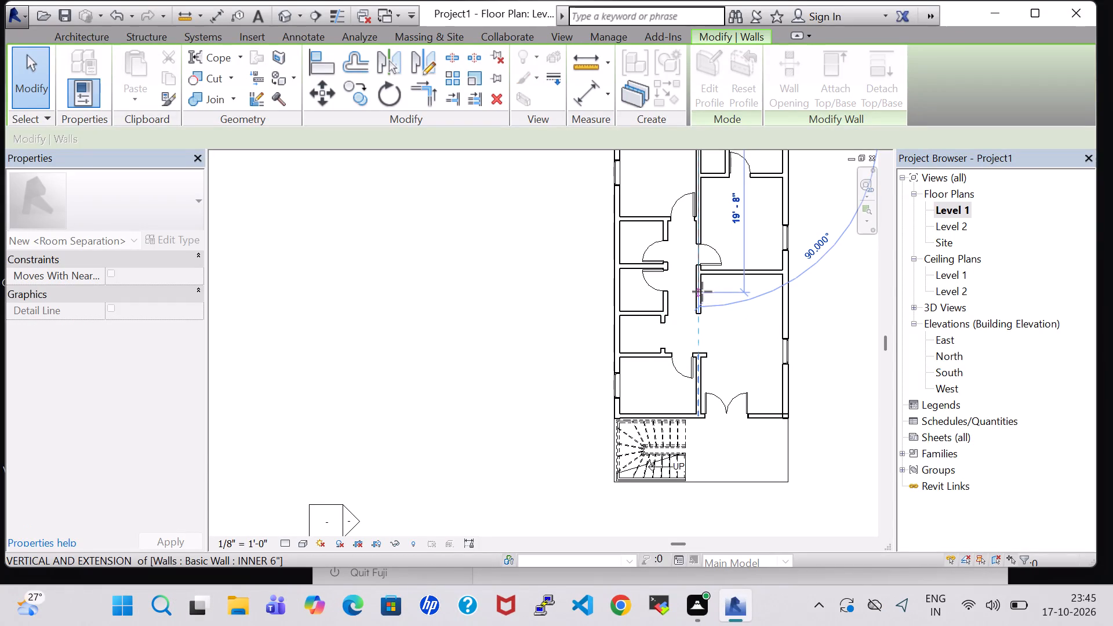
pyautogui.moveTo(702, 292); pyautogui.dragTo(700, 287)
pyautogui.click(703, 291)
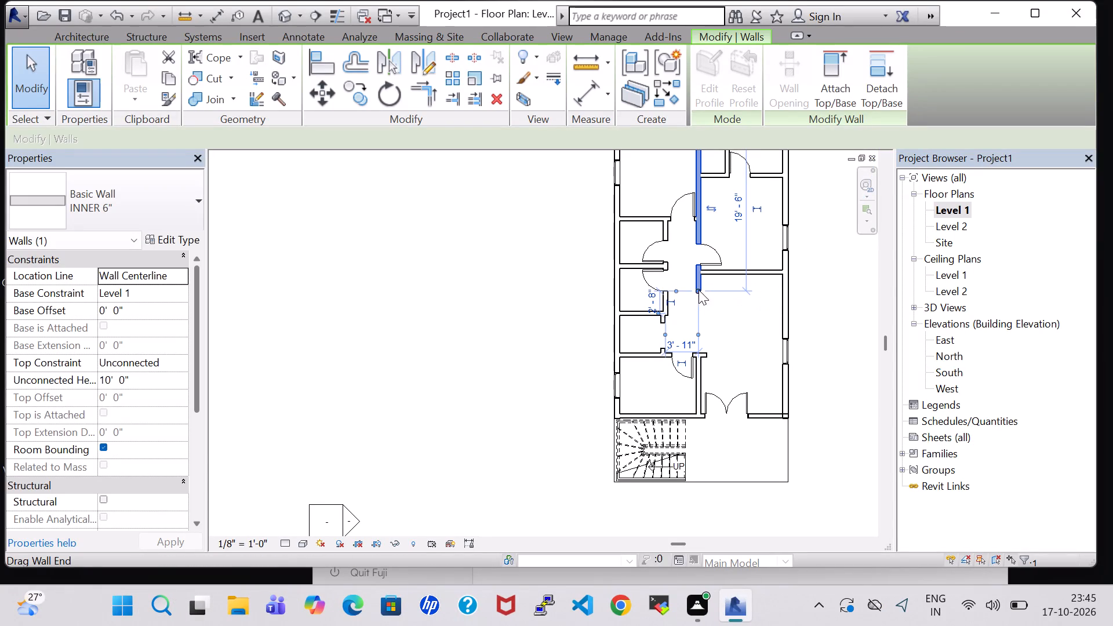
pyautogui.click(697, 289)
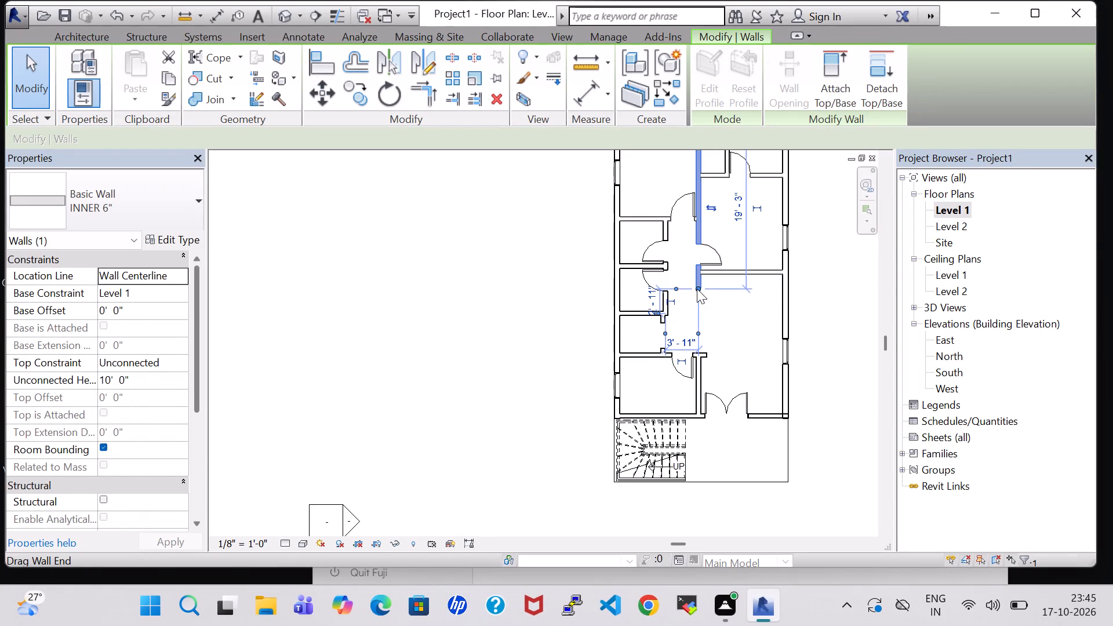
pyautogui.press('Up')
pyautogui.press('Up')
pyautogui.scroll(-3, 717, 287)
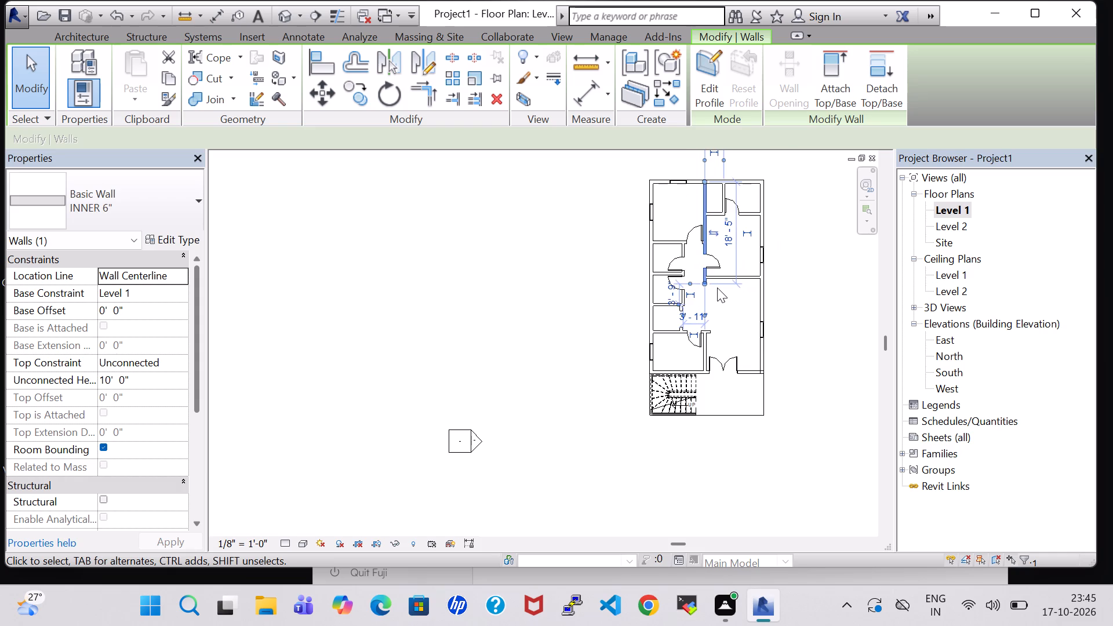
pyautogui.press('Up')
pyautogui.press('Down')
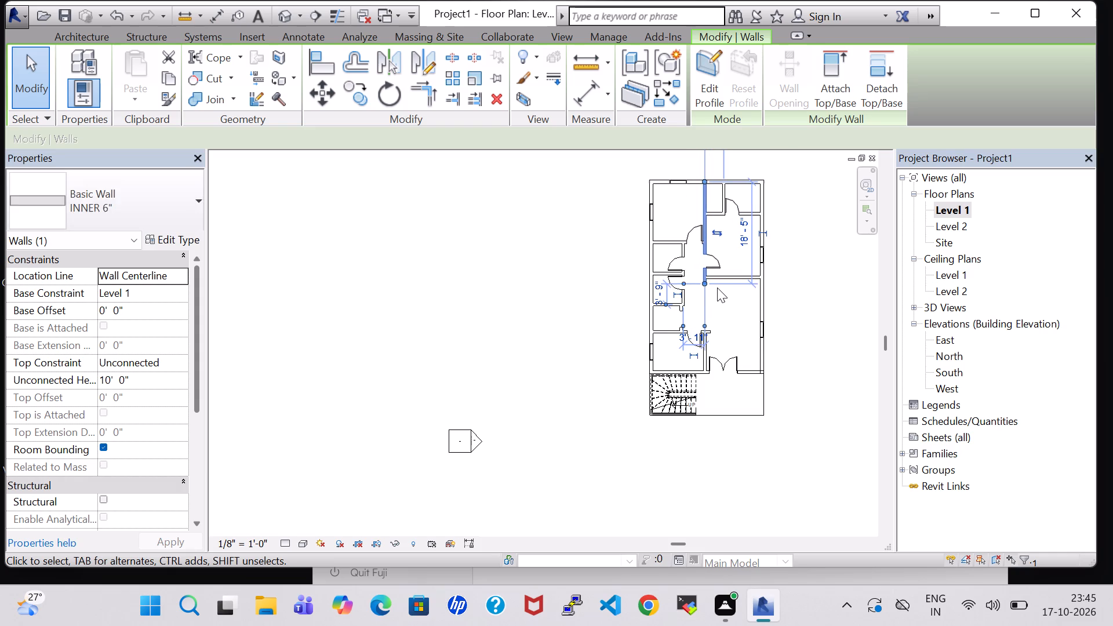
pyautogui.press('Down')
pyautogui.click(808, 282)
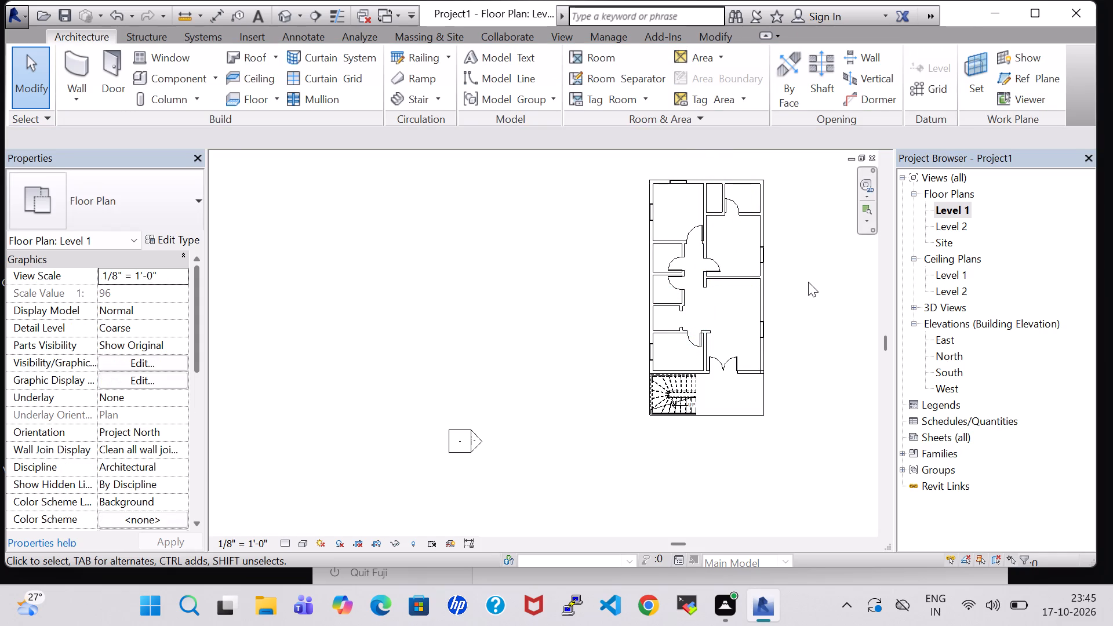
# Examine the adjusted partitions and the windows on the right and rear outer walls in the 3D view.
pyautogui.scroll(2, 808, 282)
pyautogui.click(282, 17)
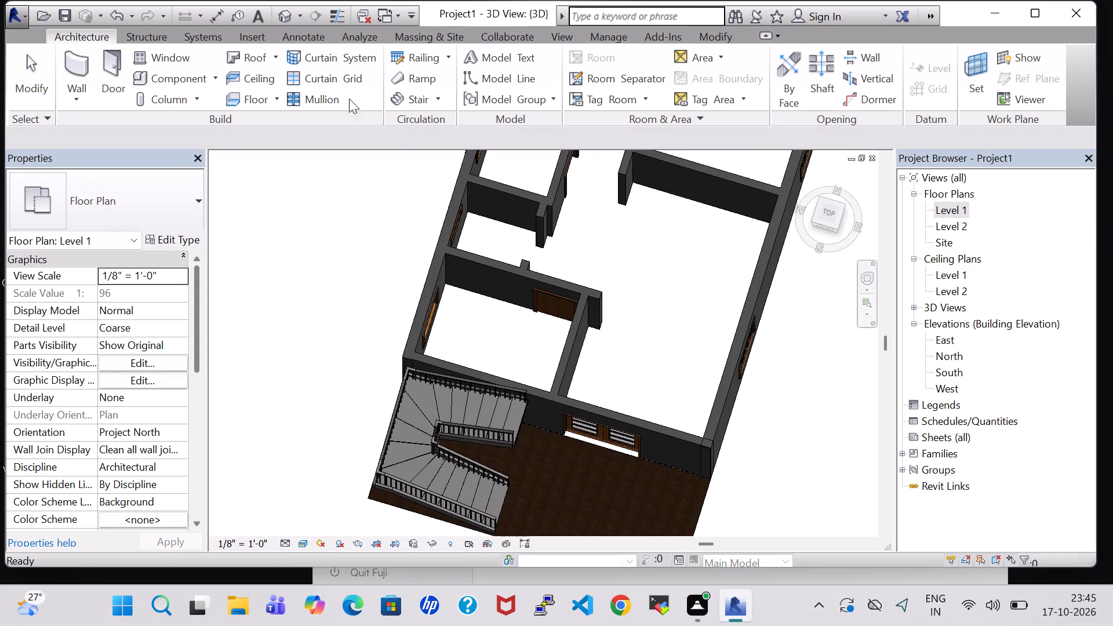
pyautogui.keyDown('shift'); pyautogui.moveTo(749, 404); pyautogui.dragTo(768, 372, button='middle'); pyautogui.keyUp('shift')
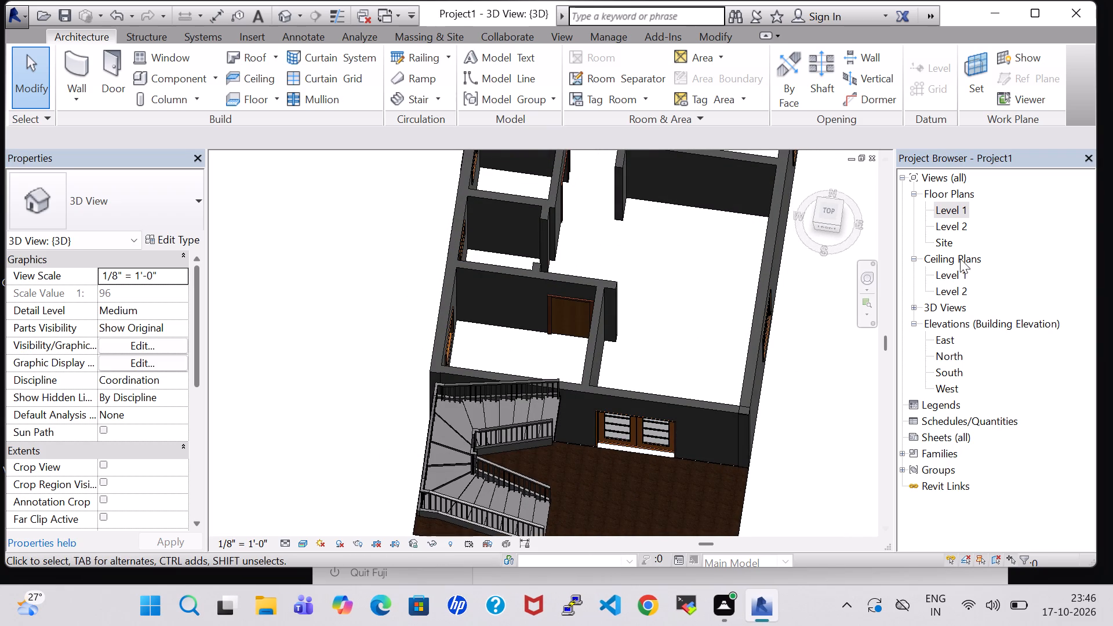
pyautogui.keyDown('shift'); pyautogui.moveTo(779, 355); pyautogui.dragTo(659, 275, button='middle'); pyautogui.keyUp('shift')
pyautogui.keyDown('shift'); pyautogui.moveTo(776, 374); pyautogui.dragTo(715, 374, button='middle'); pyautogui.keyUp('shift')
pyautogui.moveTo(777, 452); pyautogui.dragTo(745, 450, button='middle')
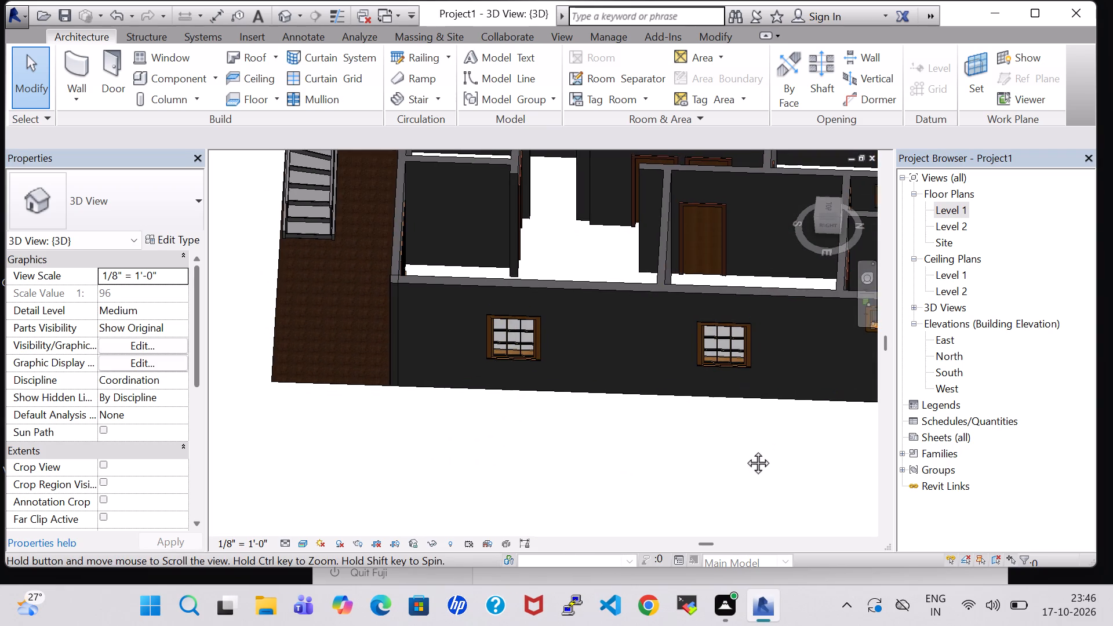
pyautogui.moveTo(745, 450); pyautogui.dragTo(446, 394, button='middle')
pyautogui.keyDown('shift'); pyautogui.moveTo(639, 351); pyautogui.dragTo(553, 379, button='middle'); pyautogui.keyUp('shift')
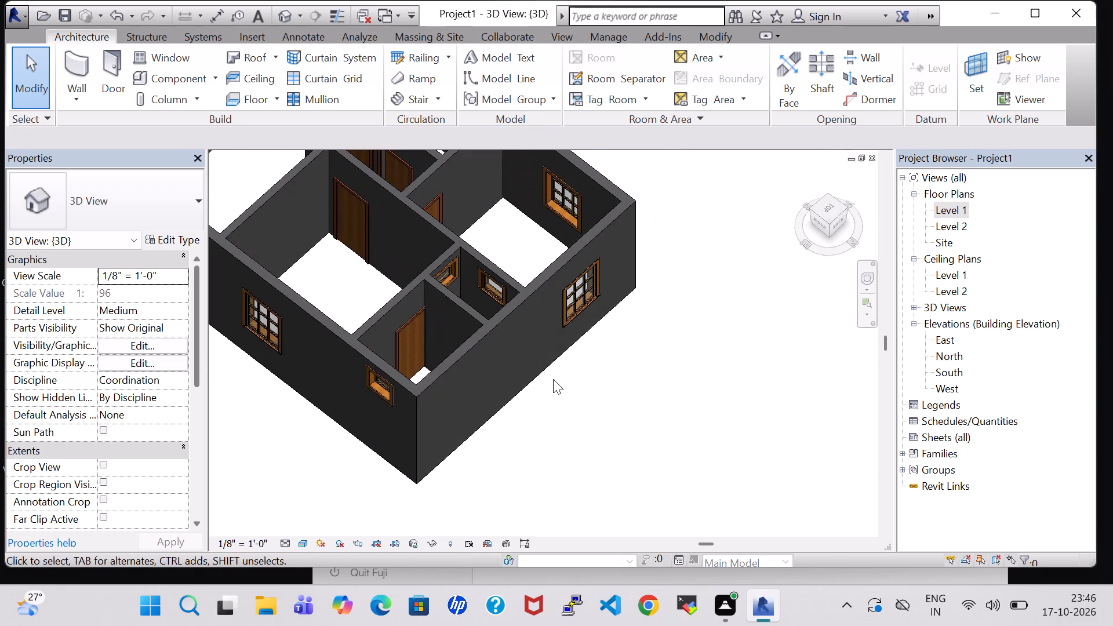
# Examine the partitions and outer-wall windows from other sides of the house in the 3D view.
pyautogui.keyDown('shift'); pyautogui.moveTo(661, 349); pyautogui.dragTo(590, 398, button='middle'); pyautogui.keyUp('shift')
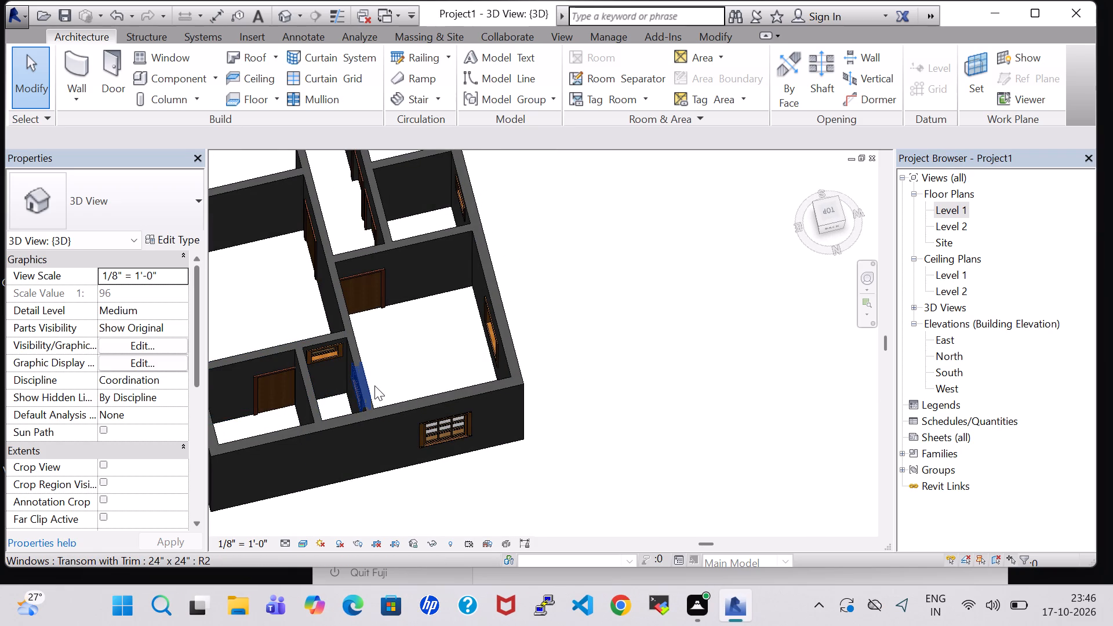
pyautogui.scroll(1, 374, 385)
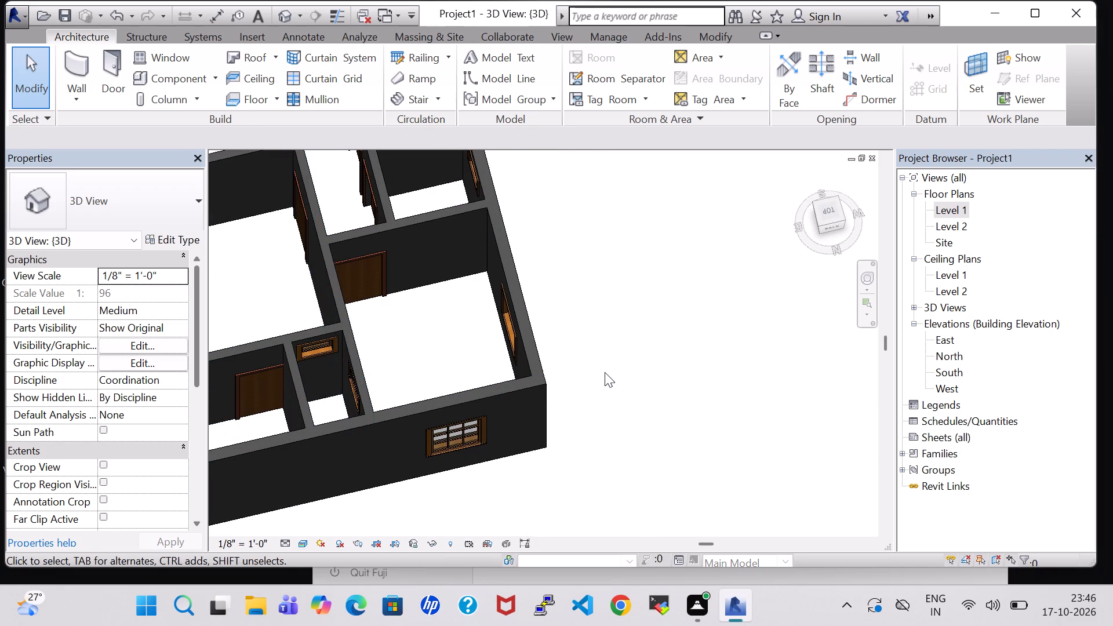
pyautogui.keyDown('shift'); pyautogui.moveTo(603, 370); pyautogui.dragTo(501, 293, button='middle'); pyautogui.keyUp('shift')
pyautogui.keyDown('shift'); pyautogui.moveTo(504, 279); pyautogui.dragTo(436, 326, button='middle'); pyautogui.keyUp('shift')
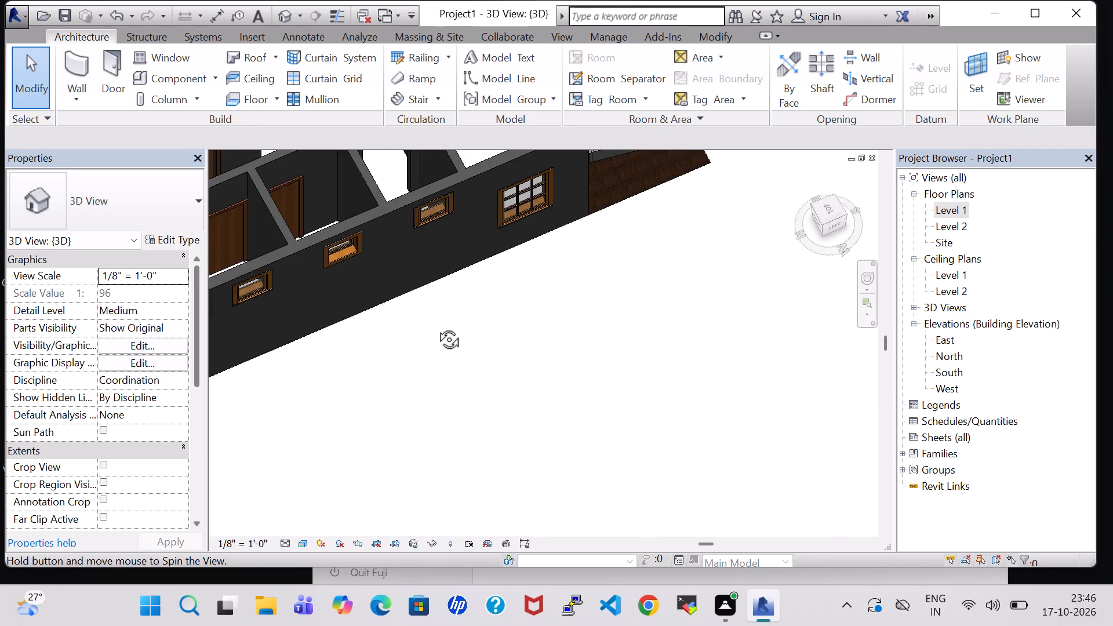
pyautogui.keyDown('shift'); pyautogui.moveTo(436, 326); pyautogui.dragTo(434, 326, button='middle'); pyautogui.keyUp('shift')
# Open the Level 1 floor plan and load the Bed-Box family from the library's Furniture Beds folder.
pyautogui.doubleClick(956, 208)
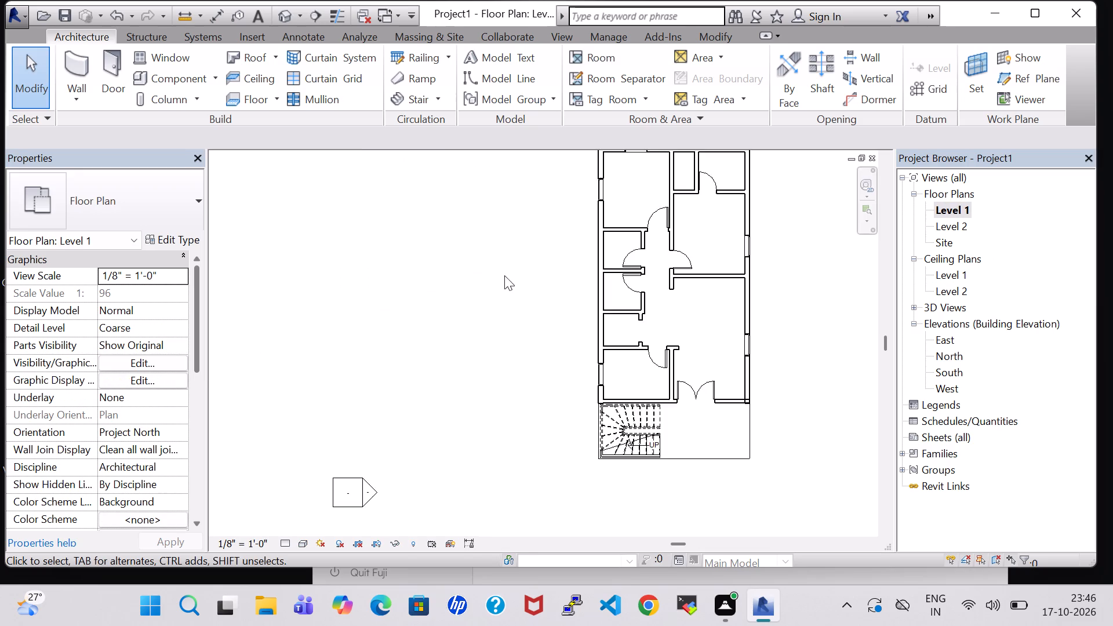
pyautogui.scroll(-2, 505, 279)
pyautogui.moveTo(744, 265); pyautogui.dragTo(739, 361, button='middle')
pyautogui.scroll(2, 749, 358)
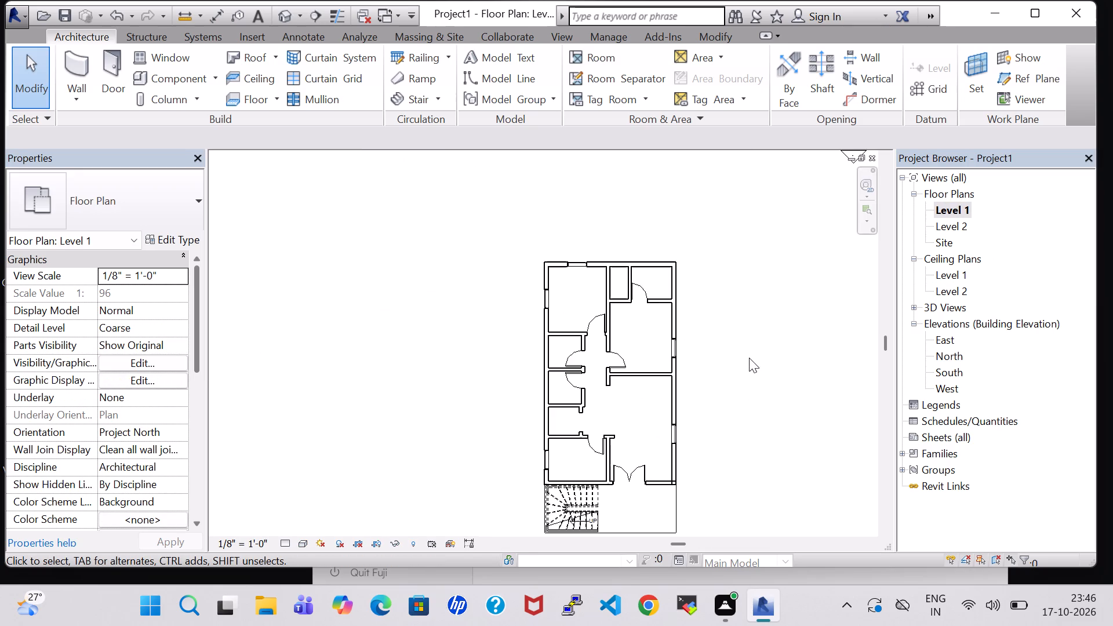
pyautogui.scroll(1, 749, 358)
pyautogui.moveTo(711, 358); pyautogui.dragTo(719, 358, button='middle')
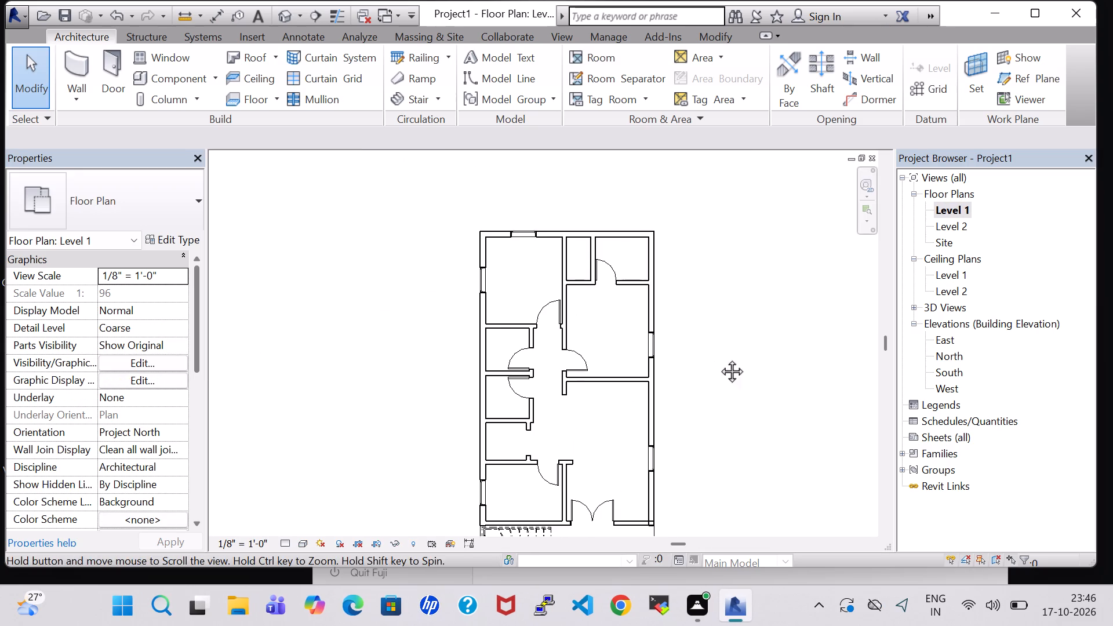
pyautogui.moveTo(719, 358); pyautogui.dragTo(814, 377, button='middle')
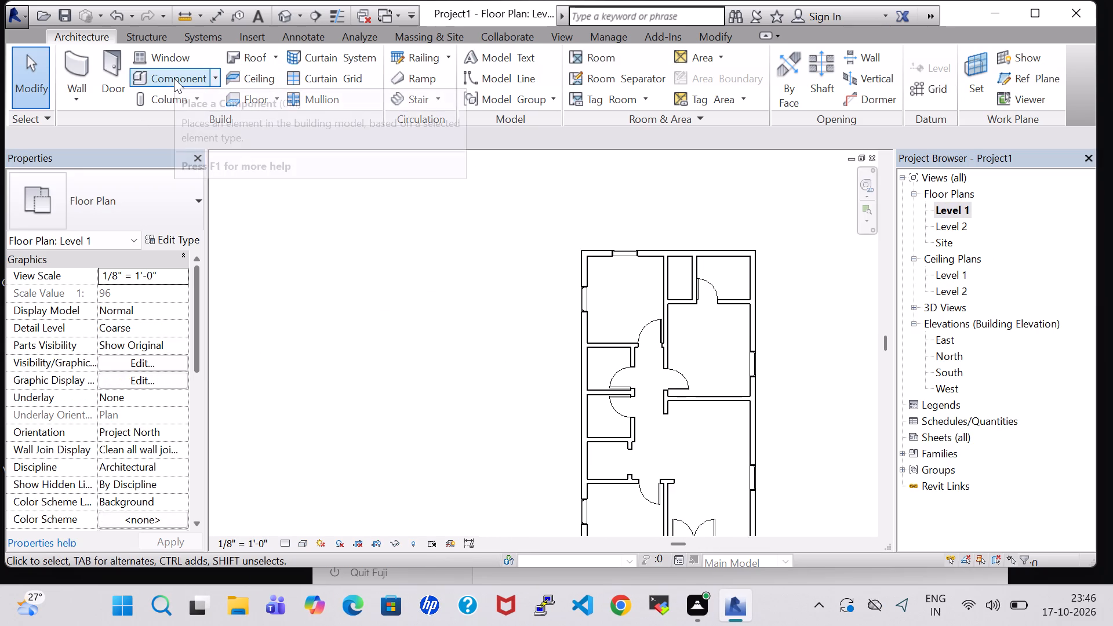
pyautogui.click(174, 78)
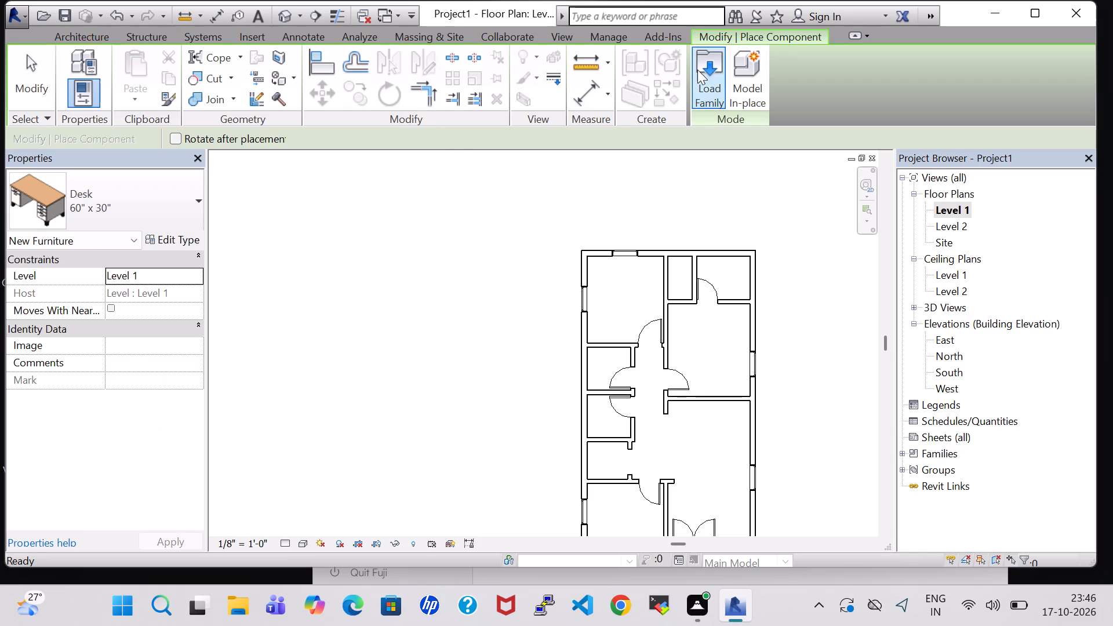
pyautogui.click(697, 70)
pyautogui.doubleClick(657, 380)
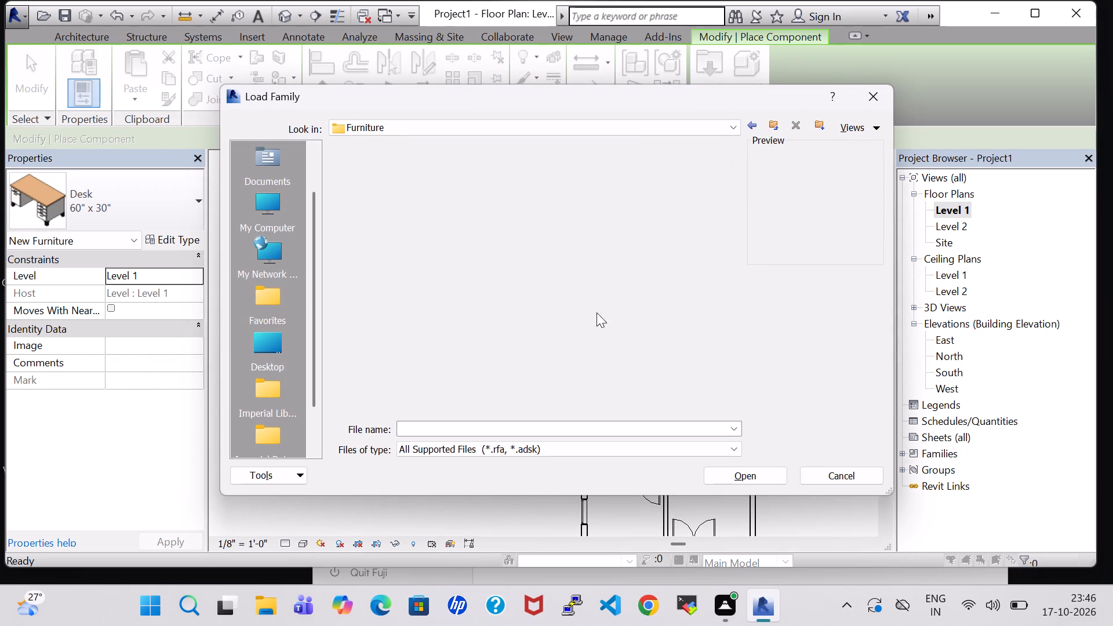
pyautogui.doubleClick(361, 190)
pyautogui.click(366, 183)
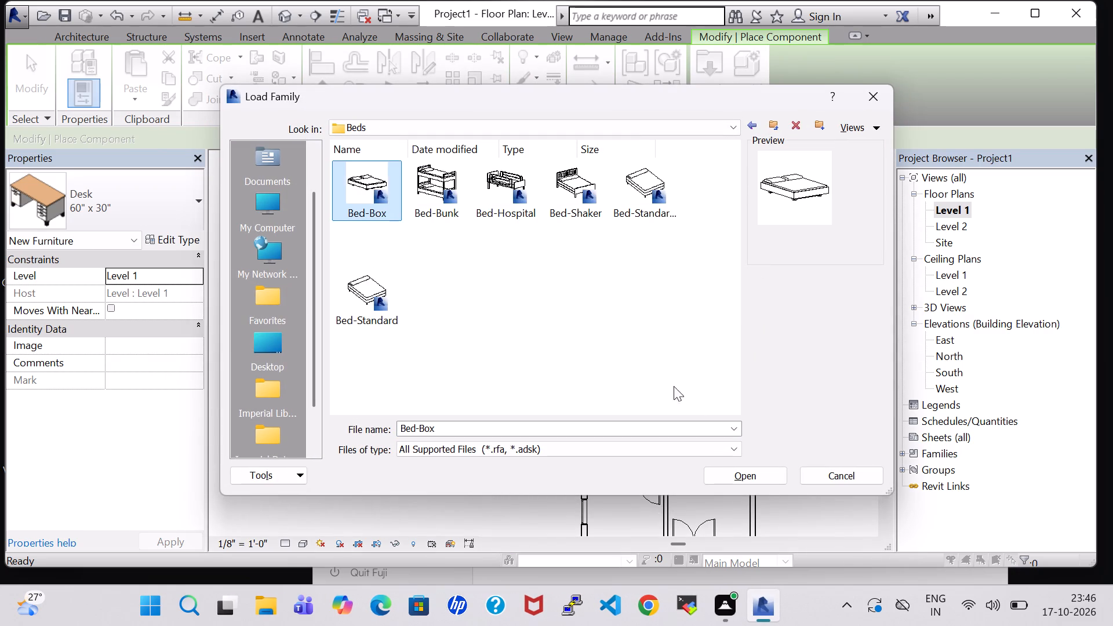
pyautogui.click(756, 479)
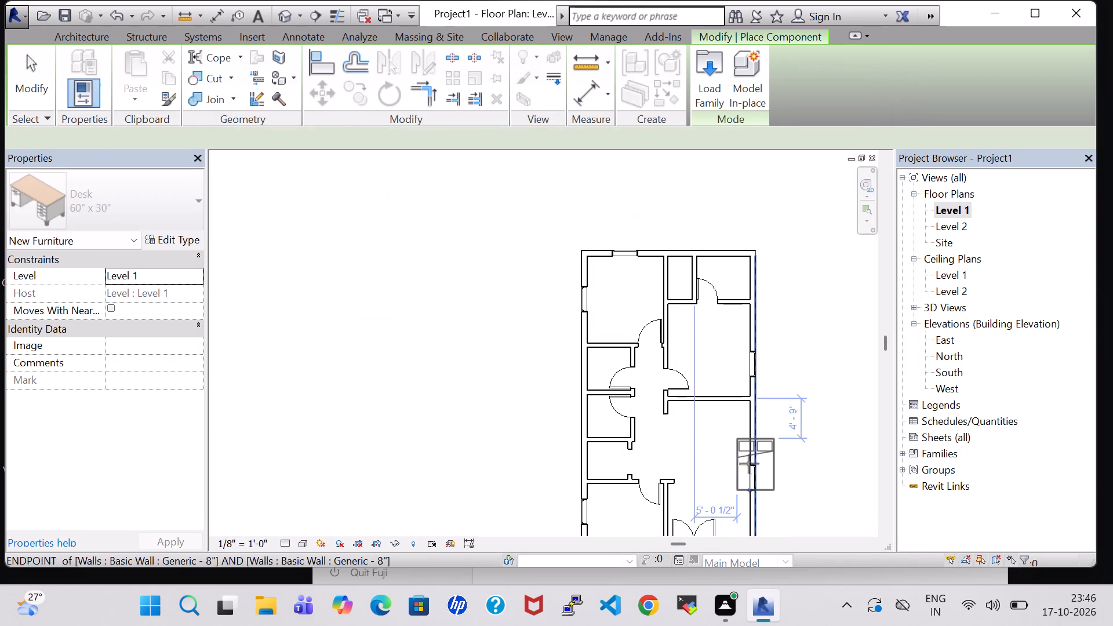
# Place the Double 53" x 74" Bed-Box in the upper-left bedroom, pillows toward the rear window, about 2' 11" from the right-hand partition.
pyautogui.scroll(3, 605, 302)
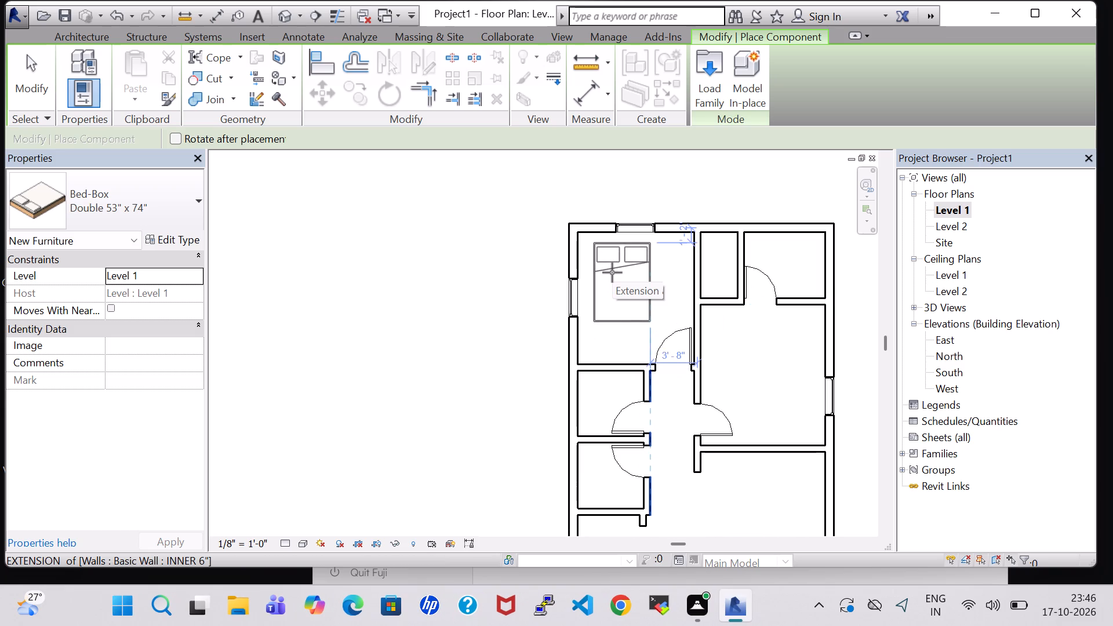
pyautogui.scroll(1, 612, 272)
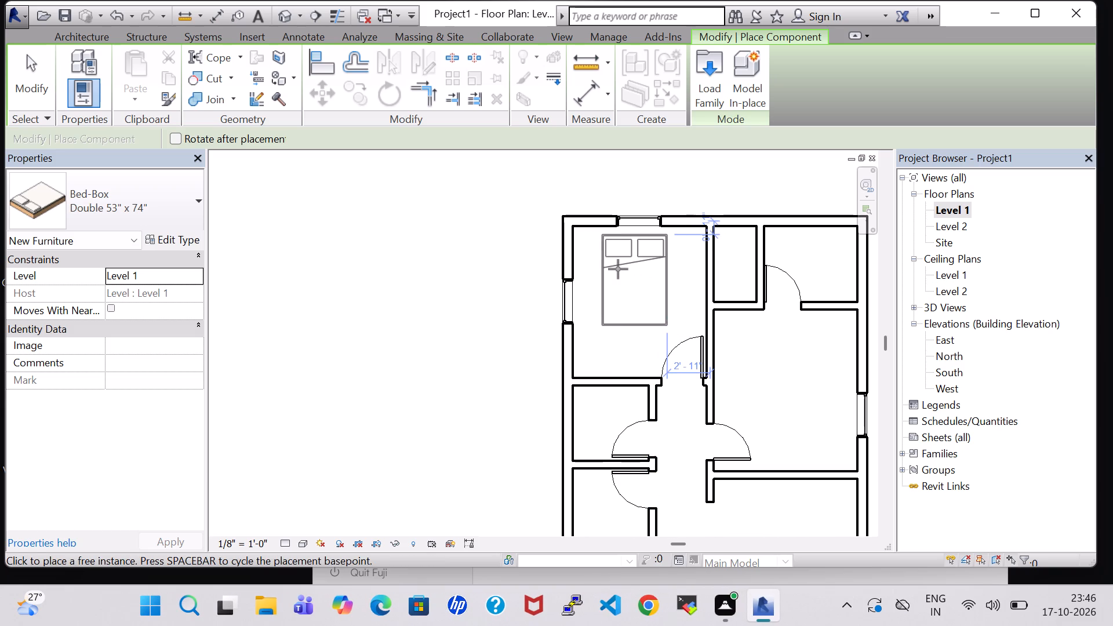
pyautogui.click(618, 269)
pyautogui.press('Escape')
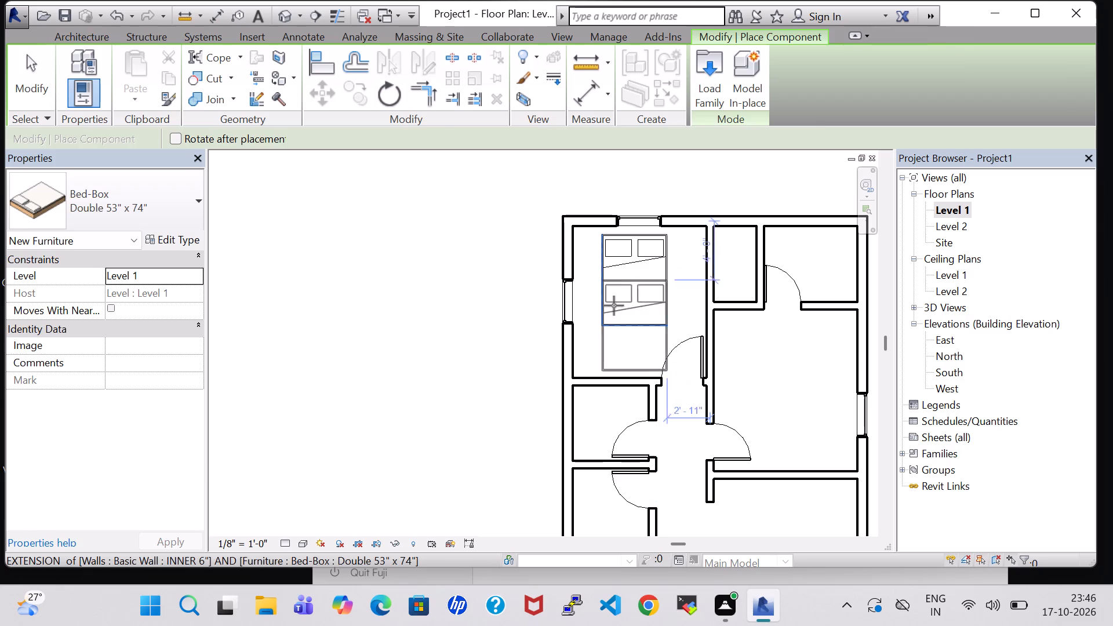
pyautogui.press('Escape')
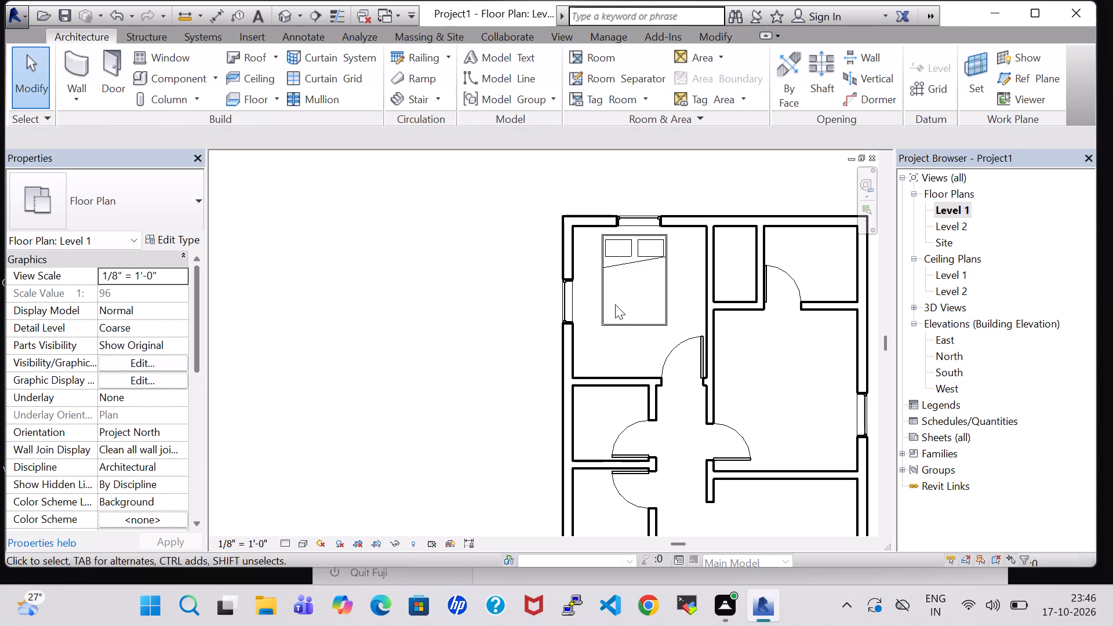
# Load the Table-End family from the library's Furniture Tables folder for placement as a component.
pyautogui.click(181, 81)
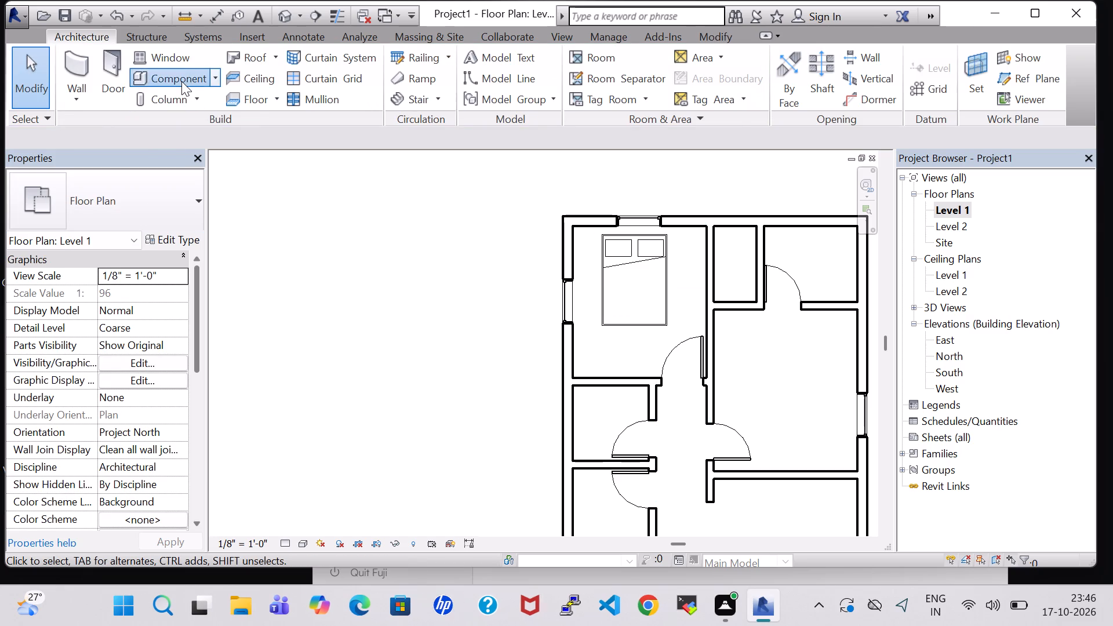
pyautogui.click(700, 74)
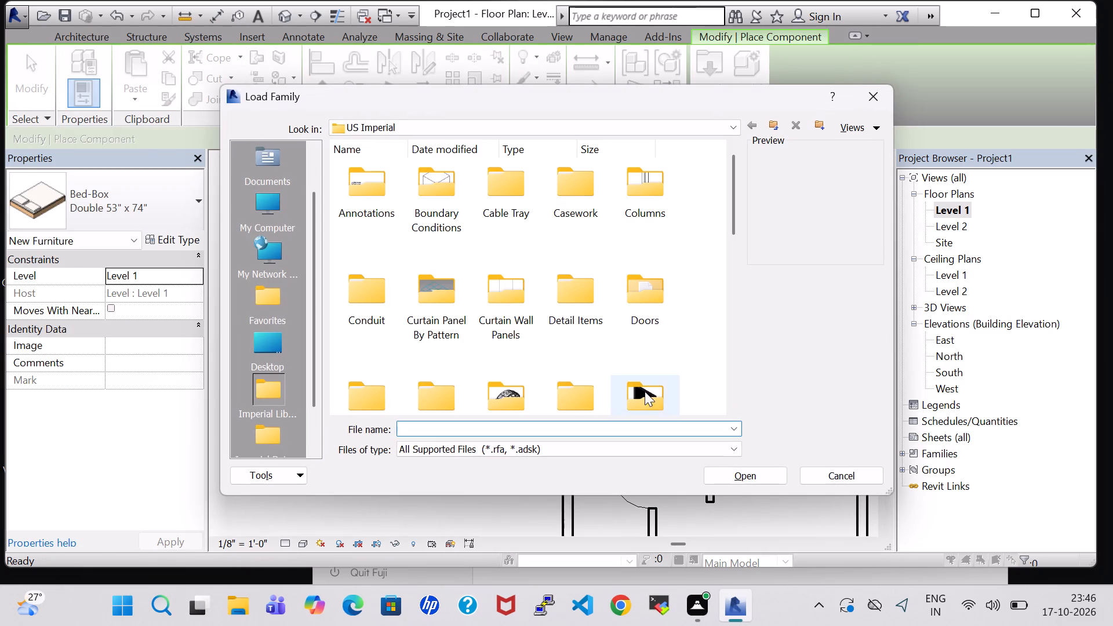
pyautogui.doubleClick(645, 396)
pyautogui.doubleClick(574, 199)
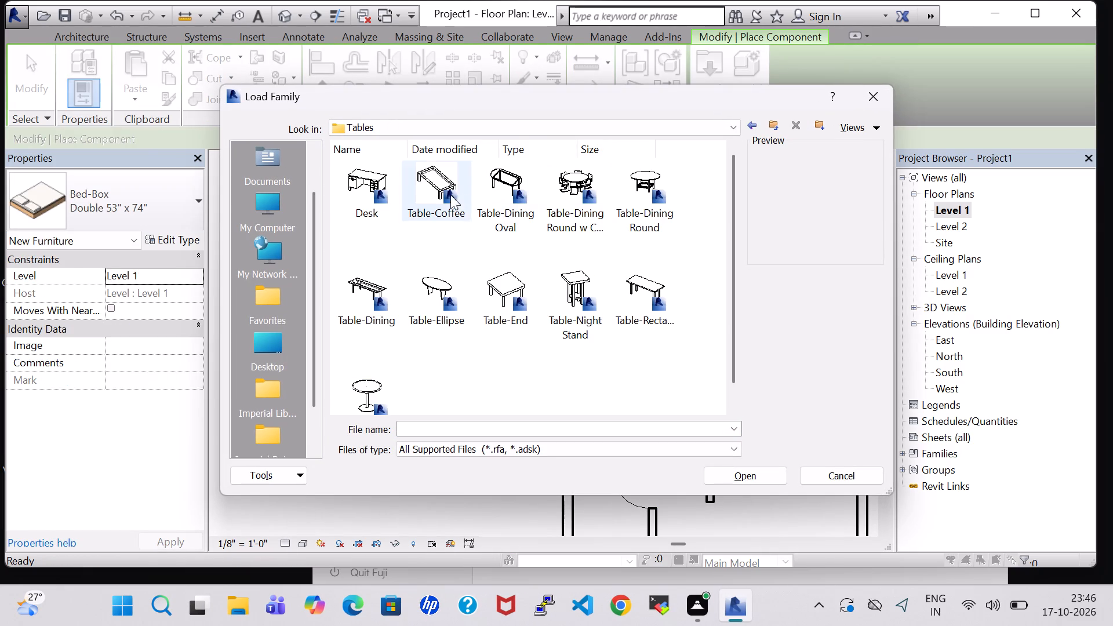
pyautogui.click(500, 282)
pyautogui.click(761, 480)
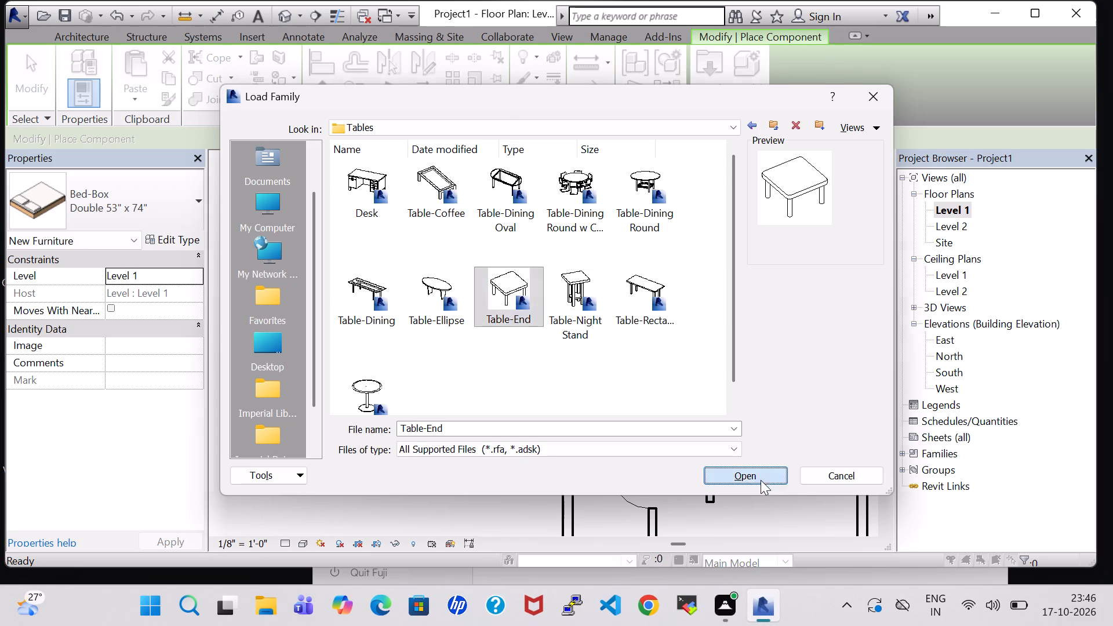
# Place one 24" x 24" Table-End beside the head of the bed, between the bed and the right-hand partition.
pyautogui.scroll(2, 687, 252)
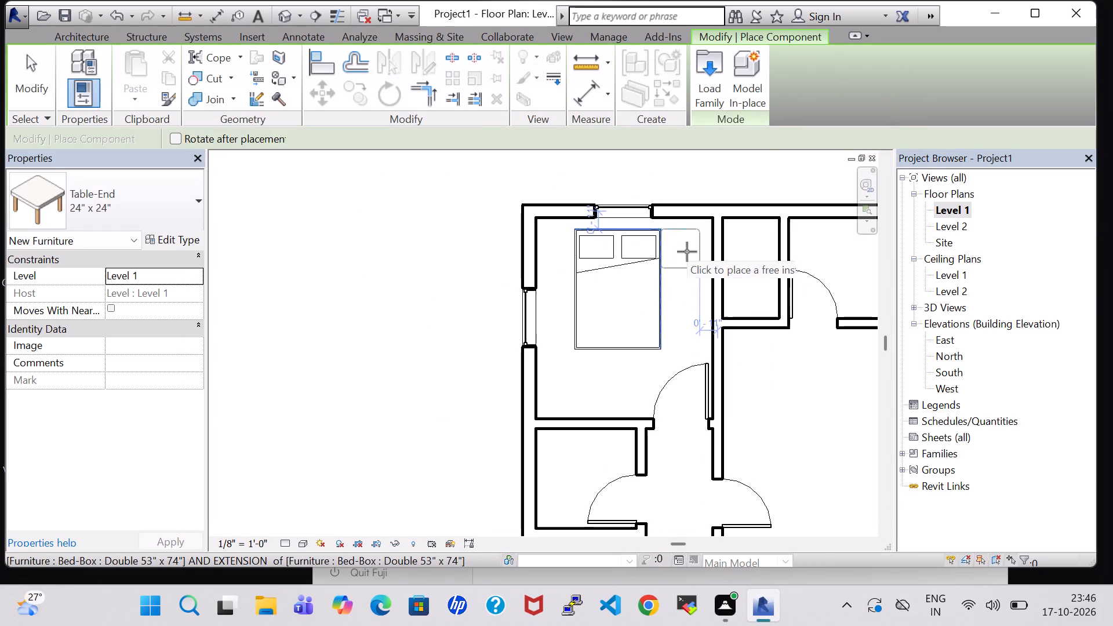
pyautogui.scroll(3, 683, 250)
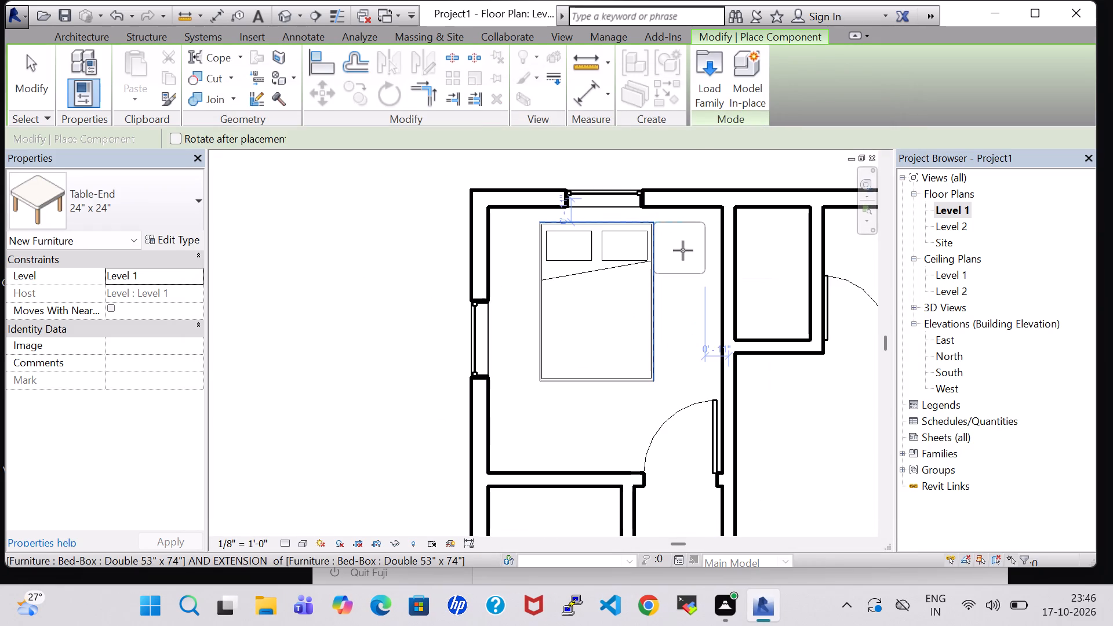
pyautogui.click(688, 250)
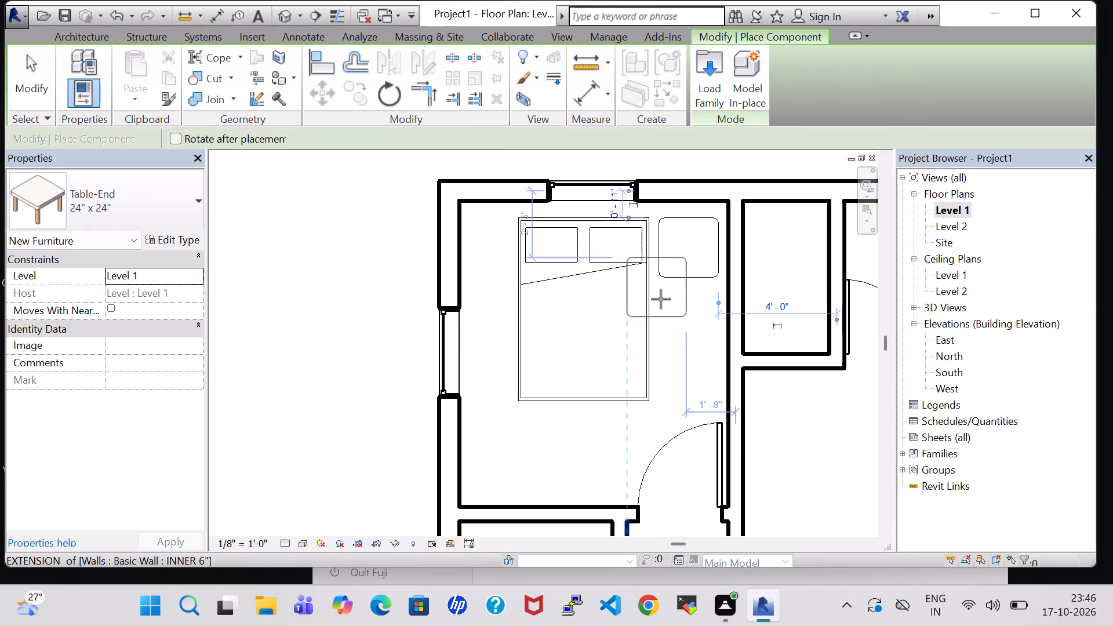
pyautogui.press('Escape')
pyautogui.press('Escape')
# Nudge the bed and the end table slightly closer to the rear wall, to offsets of about 7" and 8" respectively.
pyautogui.click(601, 227)
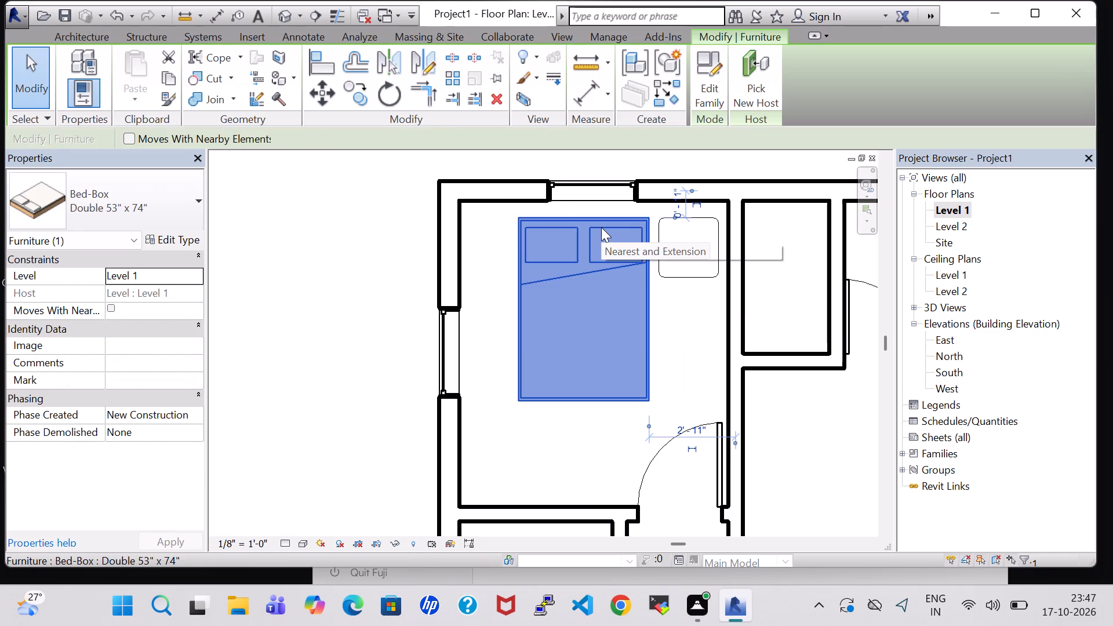
pyautogui.press('Up')
pyautogui.press('Up')
pyautogui.press('Up')
pyautogui.press('Up')
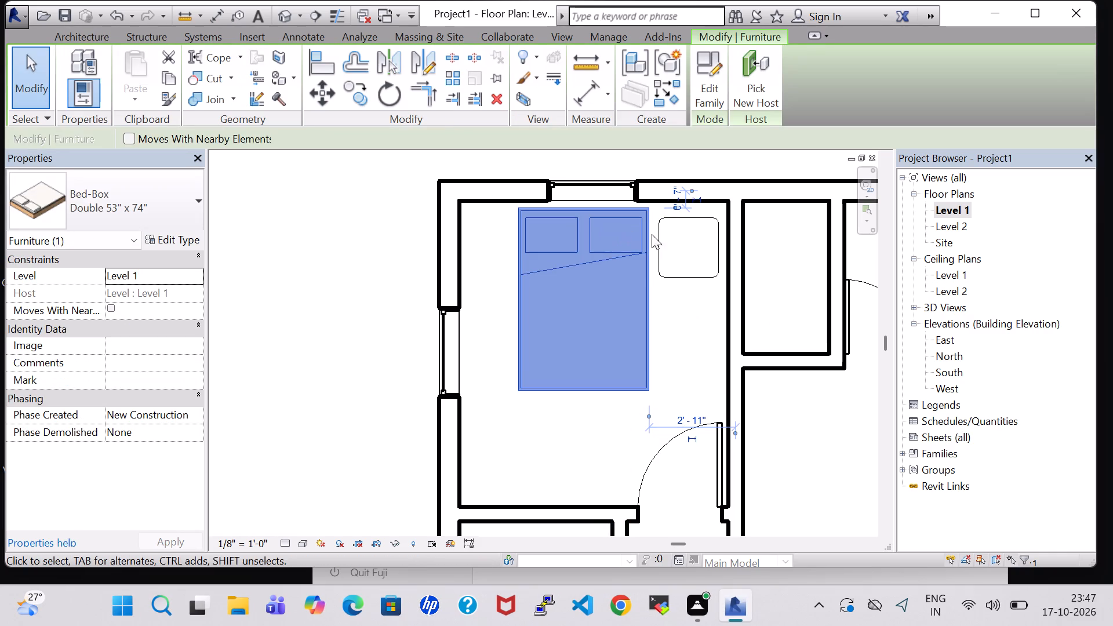
pyautogui.click(688, 241)
pyautogui.press('Up')
pyautogui.press('Up')
pyautogui.press('Up')
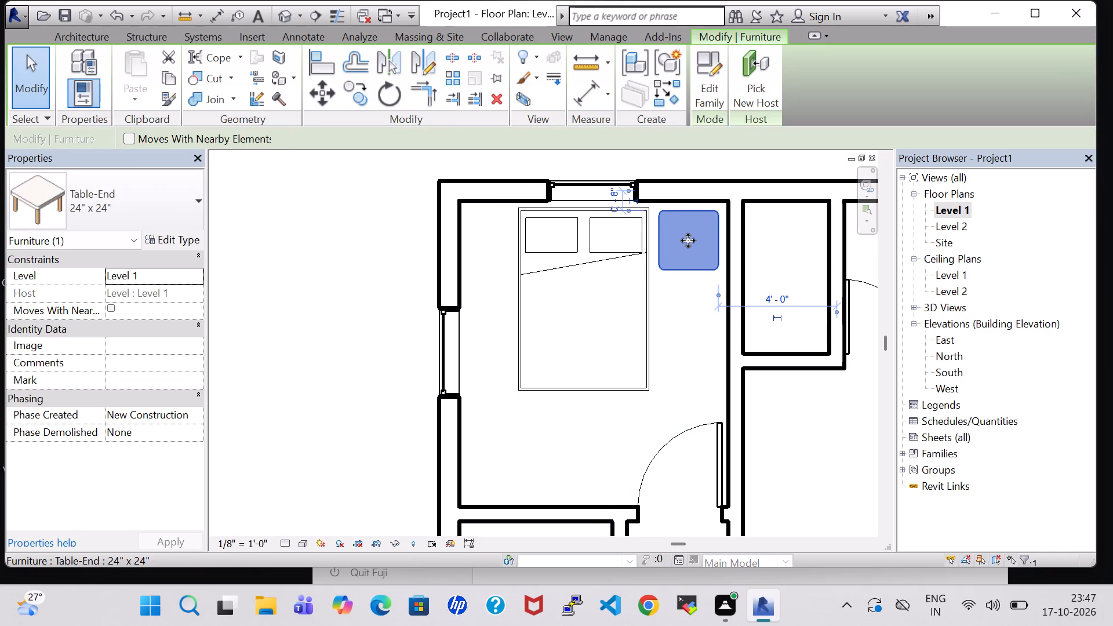
# Set the Height of the end table's 24" x 24" type to 2' 0".
pyautogui.click(166, 236)
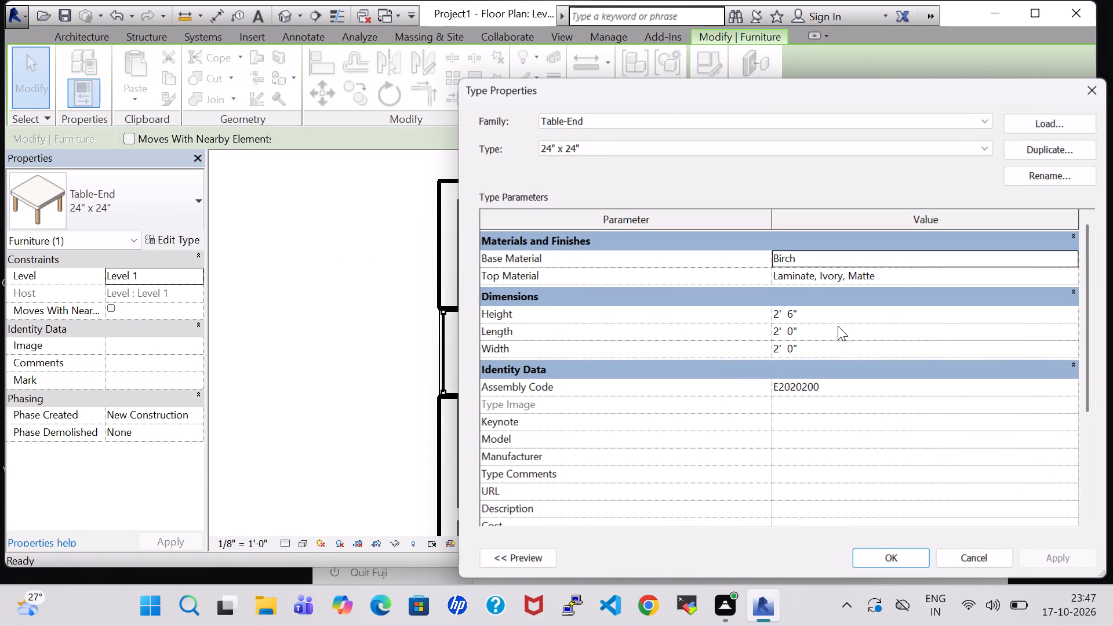
pyautogui.click(794, 317)
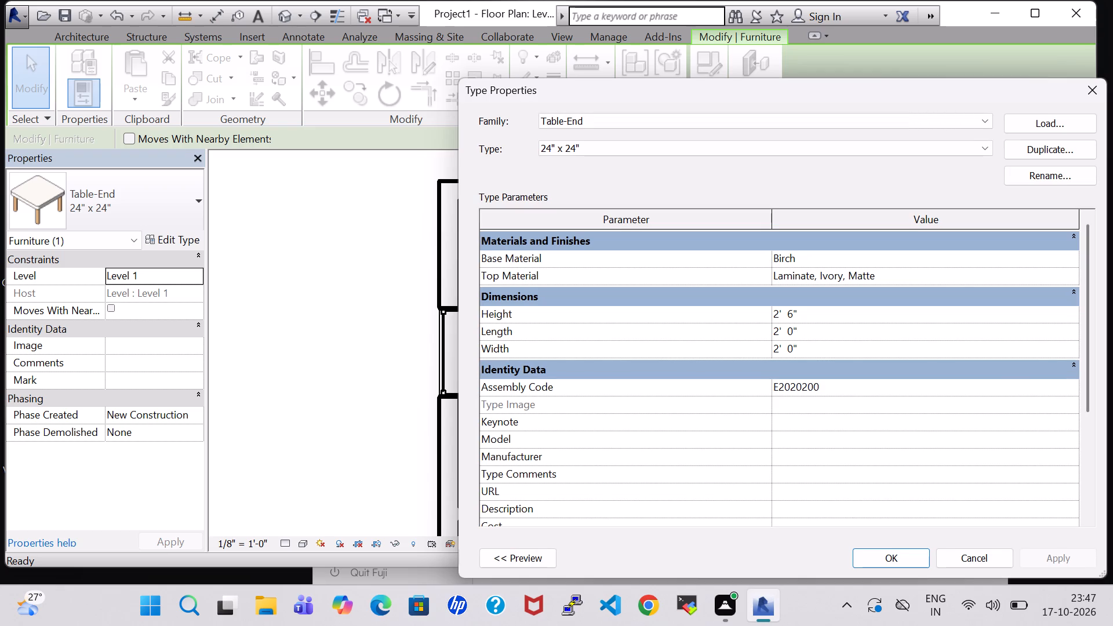
pyautogui.press('BackSpace')
pyautogui.press('0')
pyautogui.click(880, 557)
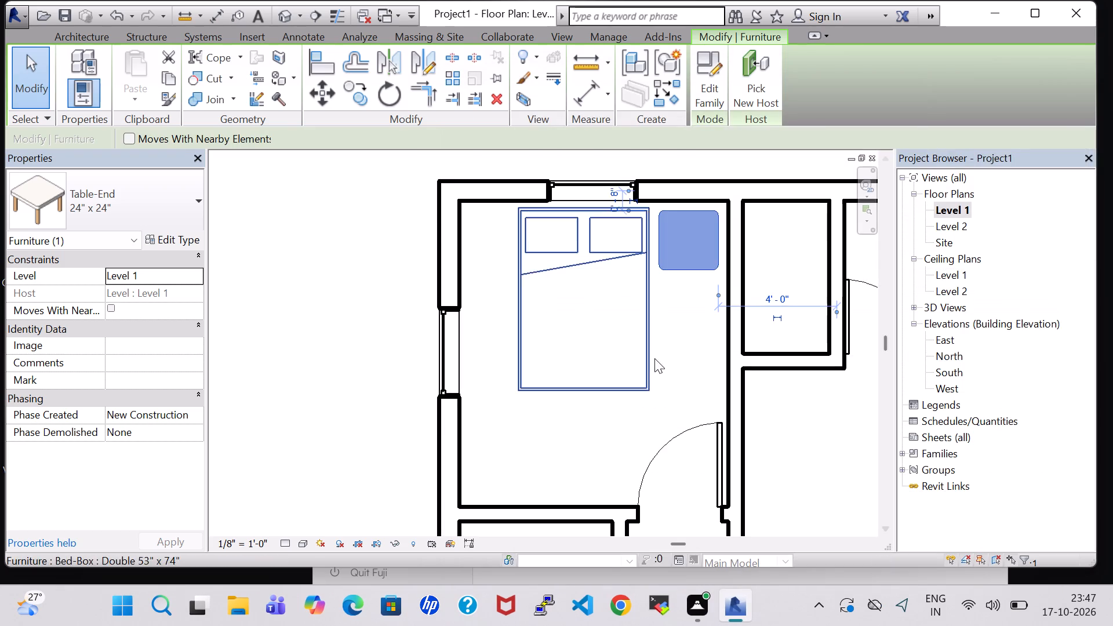
pyautogui.click(678, 361)
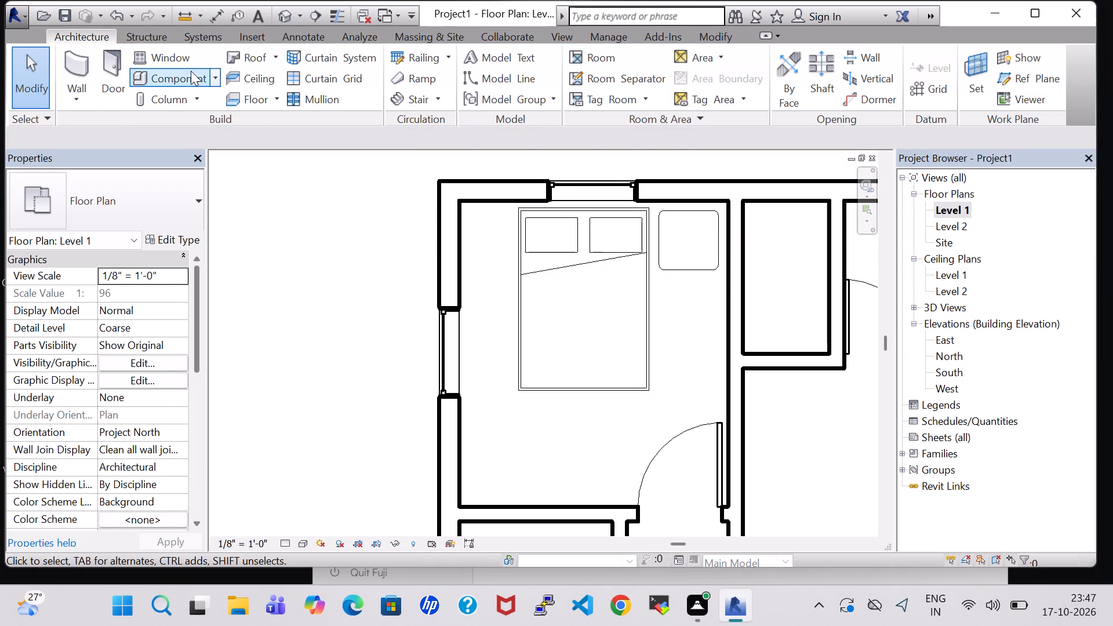
# Load the Dresser family from the library's Furniture Storage folder for placement as a component.
pyautogui.click(191, 71)
pyautogui.click(707, 86)
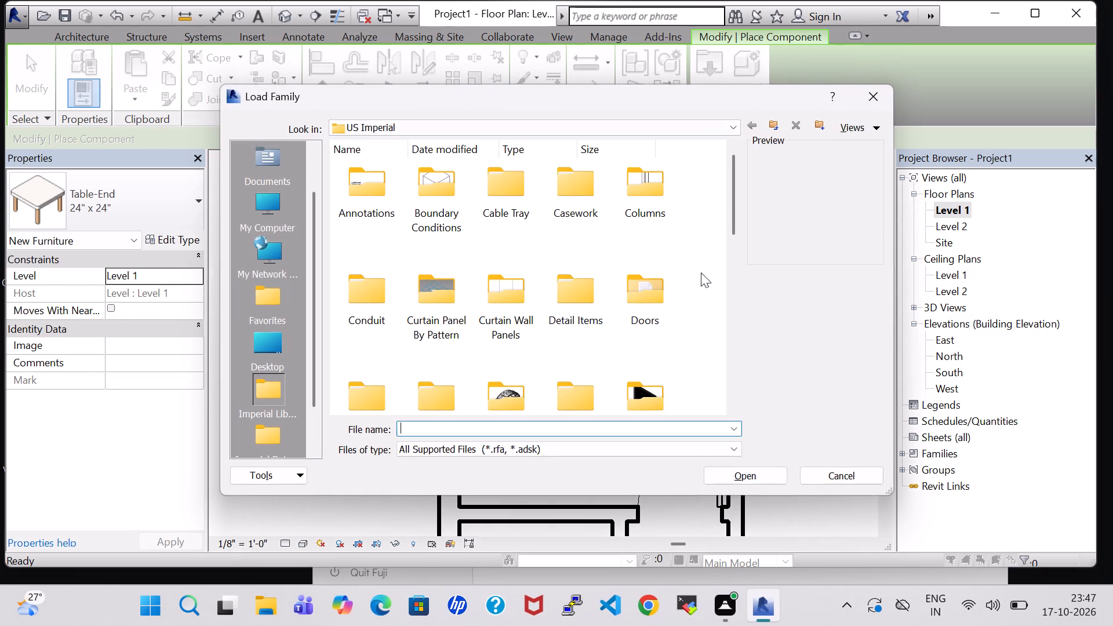
pyautogui.doubleClick(647, 387)
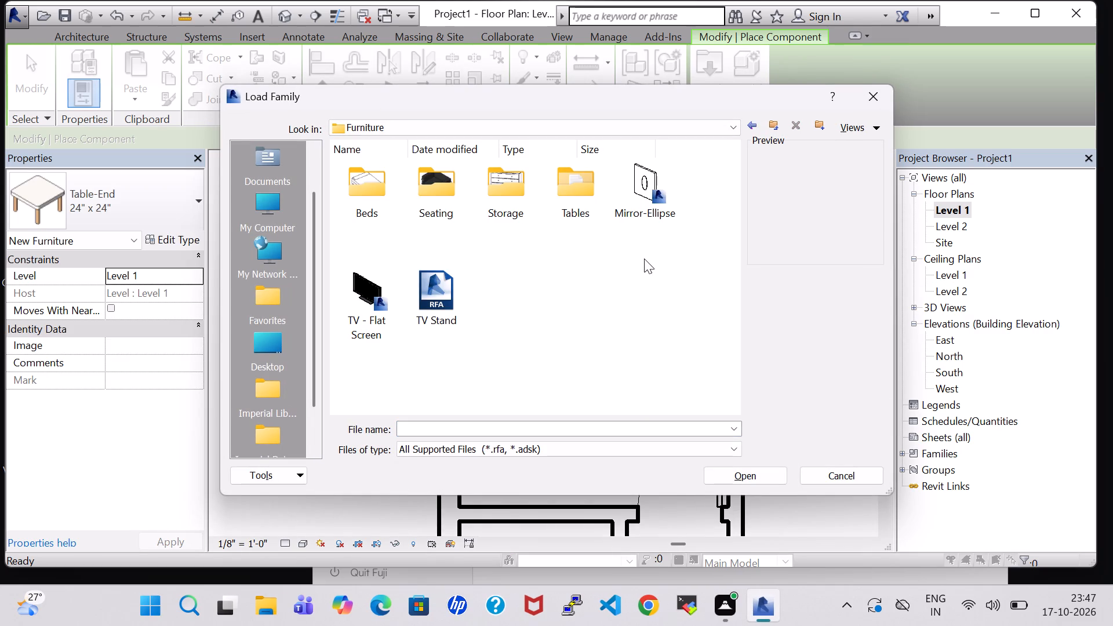
pyautogui.doubleClick(526, 184)
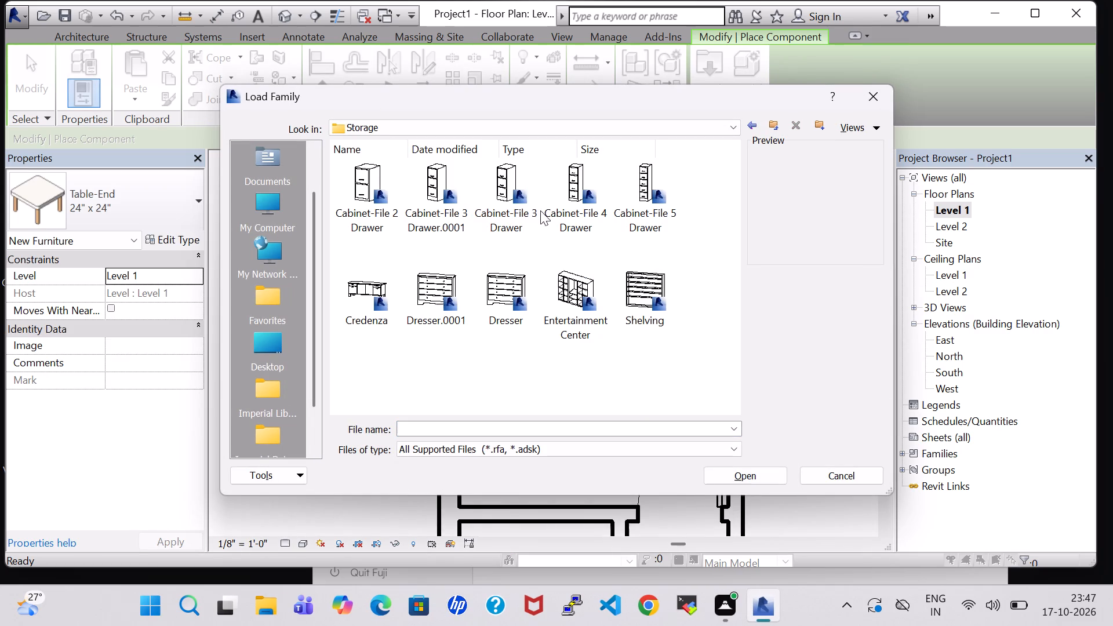
pyautogui.click(539, 279)
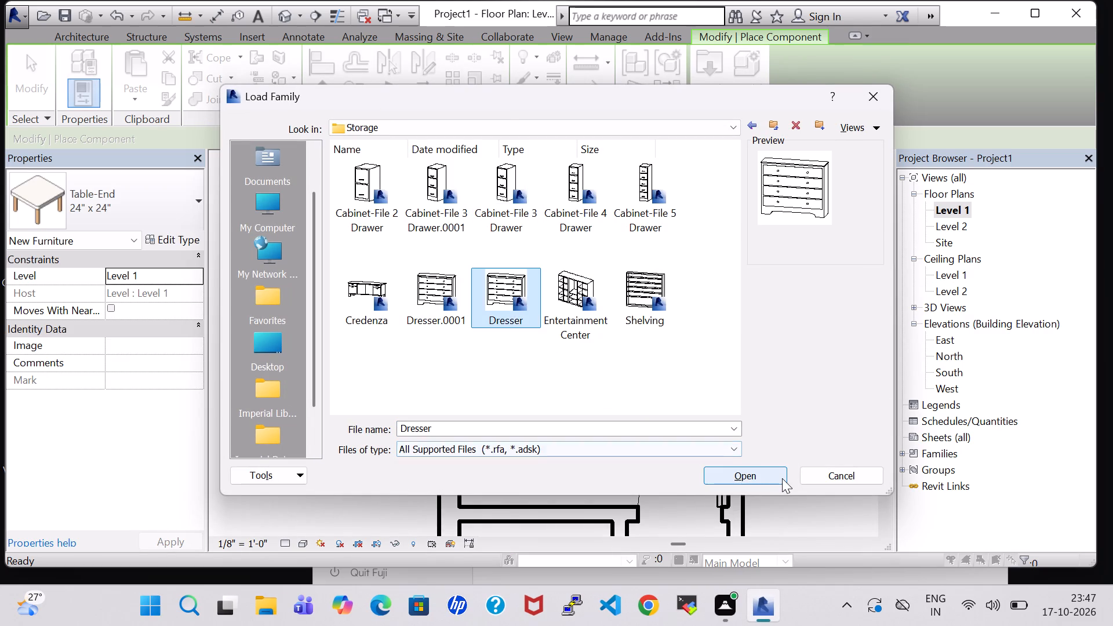
pyautogui.click(776, 478)
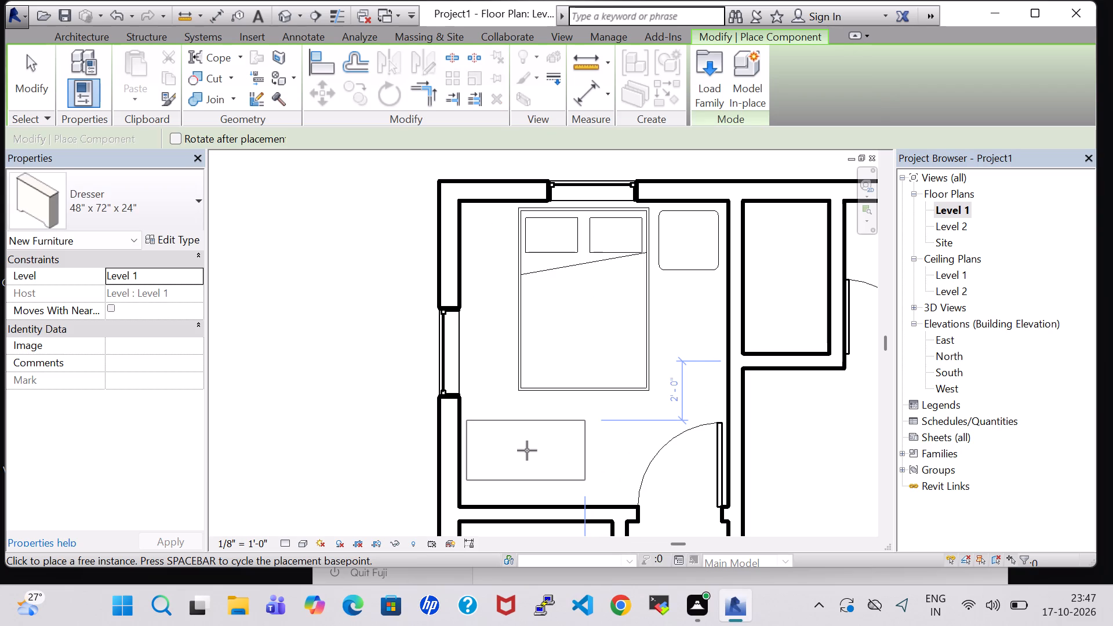
# Place the 48" x 72" x 24" Dresser in the bedroom's corner opposite the door and nudge it against the front partition below the bed.
pyautogui.click(528, 468)
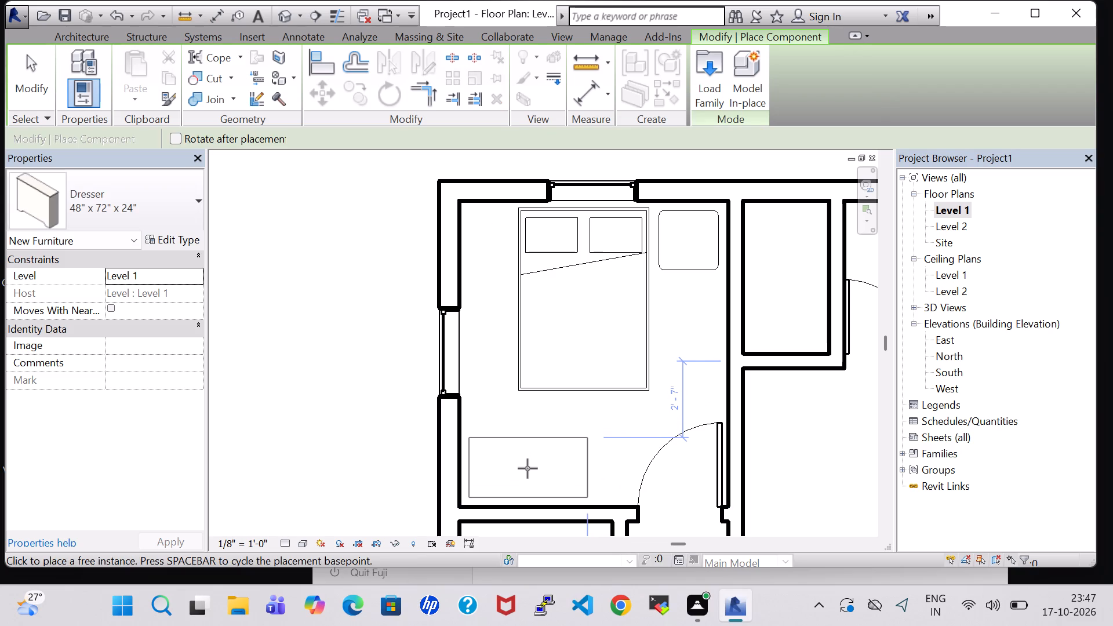
pyautogui.press('Escape')
pyautogui.press('Escape')
pyautogui.click(525, 445)
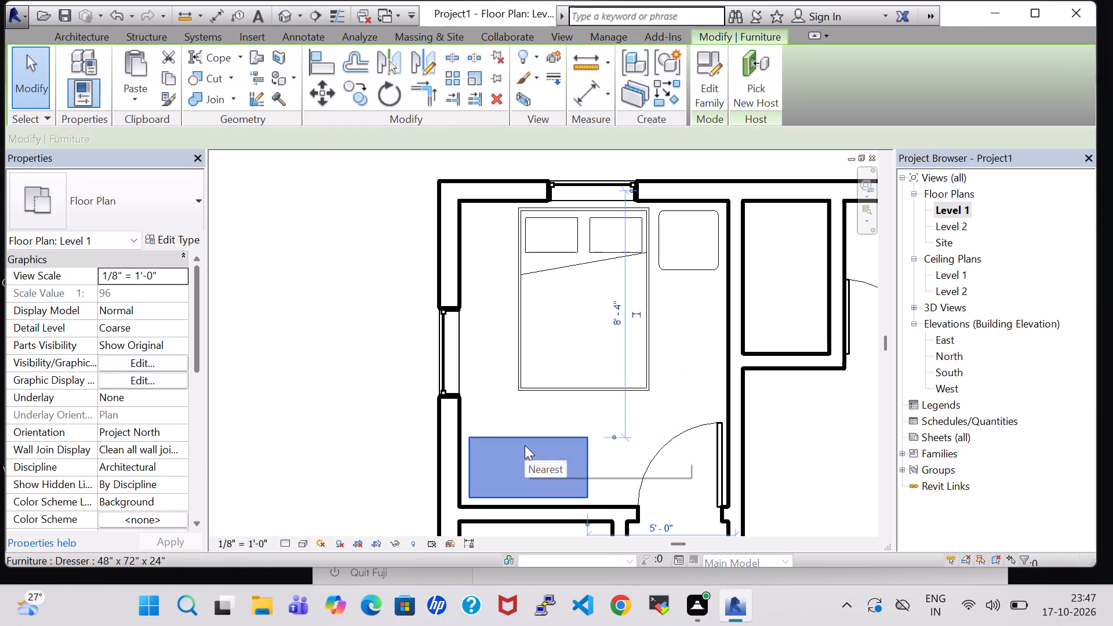
pyautogui.press('Down')
pyautogui.press('Down')
pyautogui.press('Down')
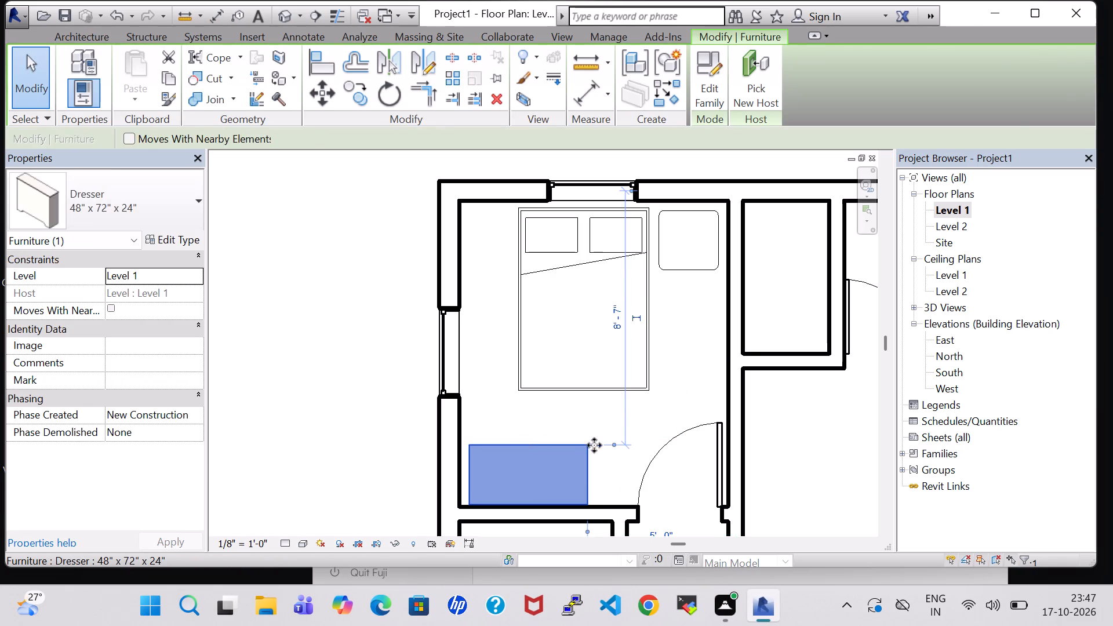
pyautogui.click(792, 443)
# In the 3D view, rotate the bedroom dresser 180° and inspect its orientation.
pyautogui.click(288, 6)
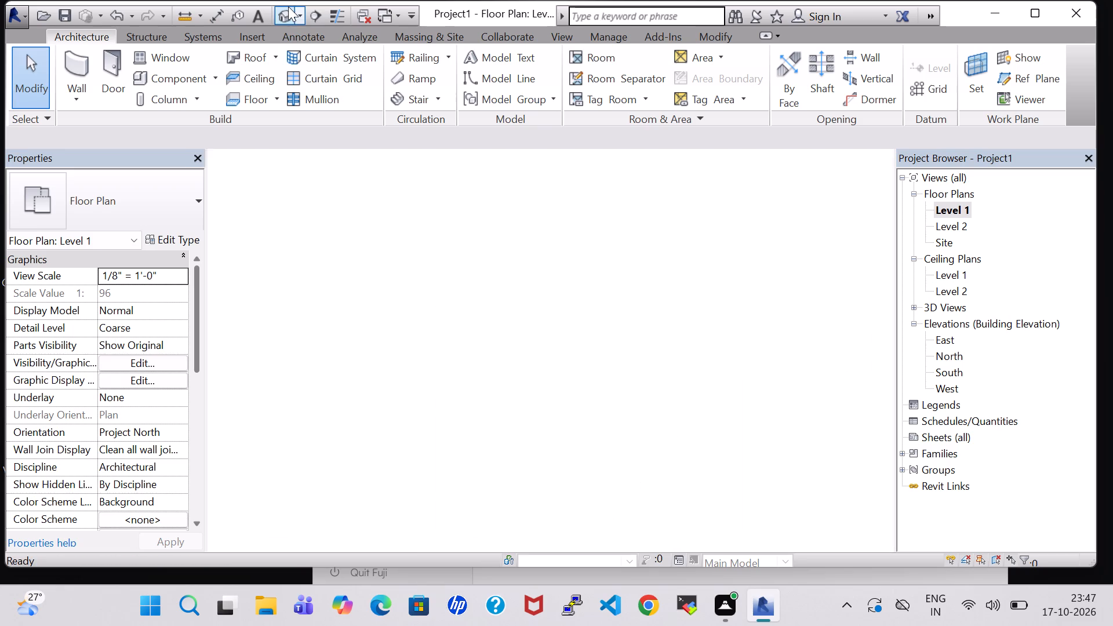
pyautogui.scroll(1, 646, 270)
pyautogui.moveTo(646, 270); pyautogui.dragTo(605, 446, button='middle')
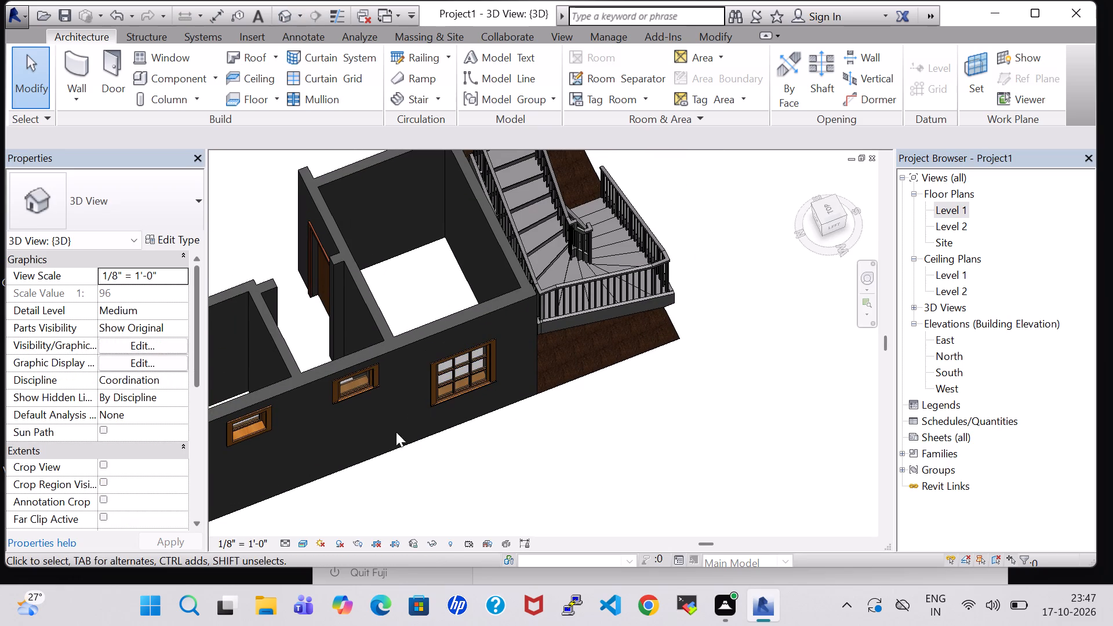
pyautogui.scroll(-4, 438, 257)
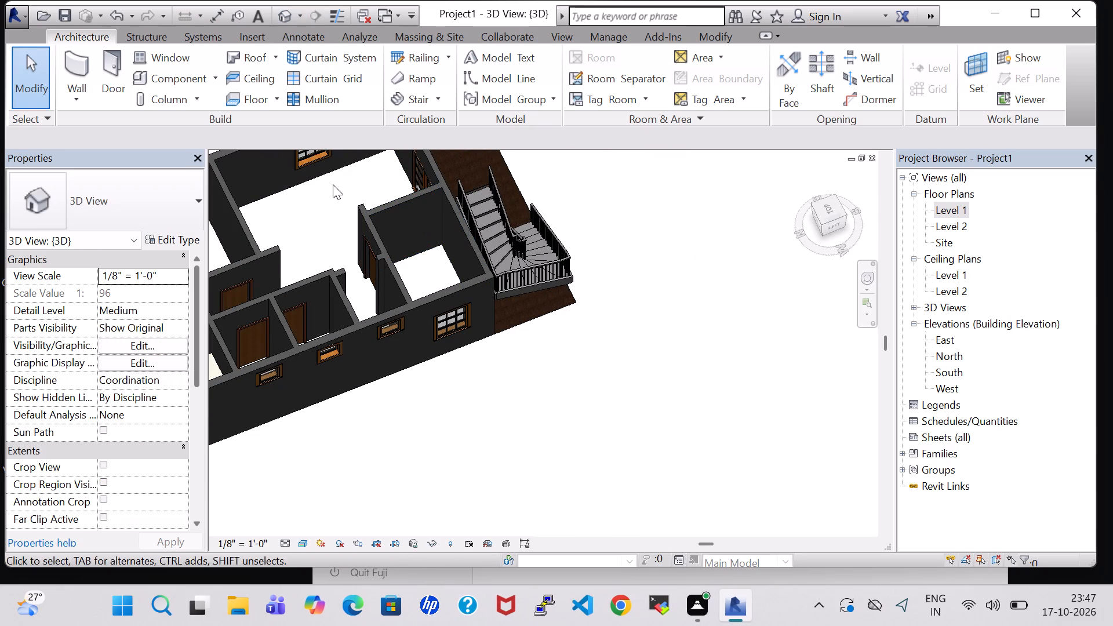
pyautogui.moveTo(325, 221); pyautogui.dragTo(127, 187, button='middle')
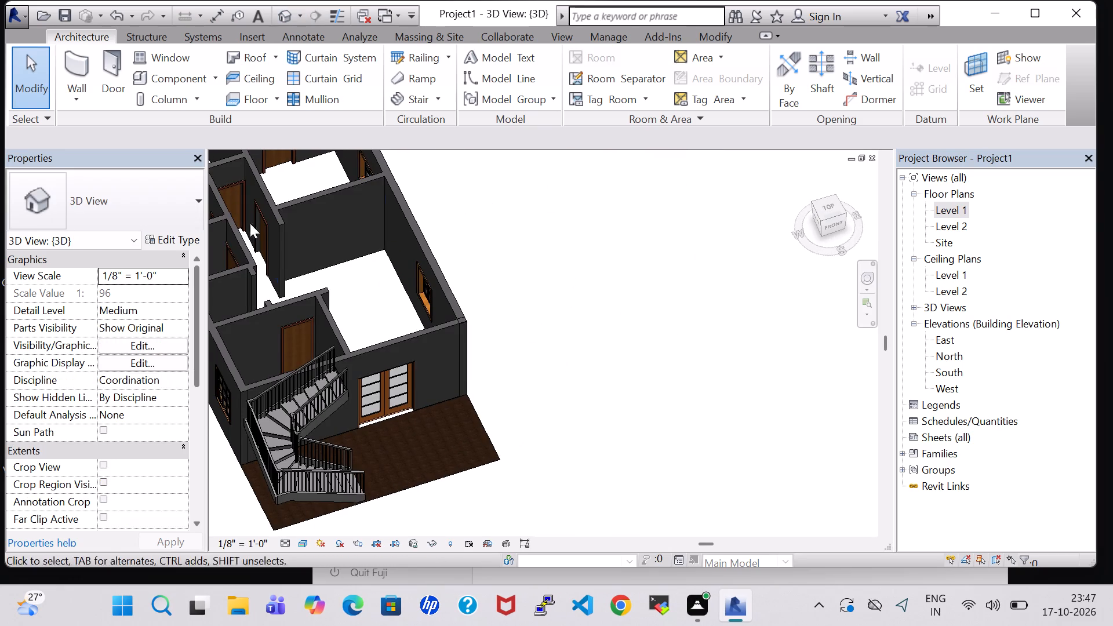
pyautogui.moveTo(407, 318); pyautogui.dragTo(465, 468, button='middle')
pyautogui.keyDown('shift'); pyautogui.moveTo(495, 193); pyautogui.dragTo(399, 218, button='middle'); pyautogui.keyUp('shift')
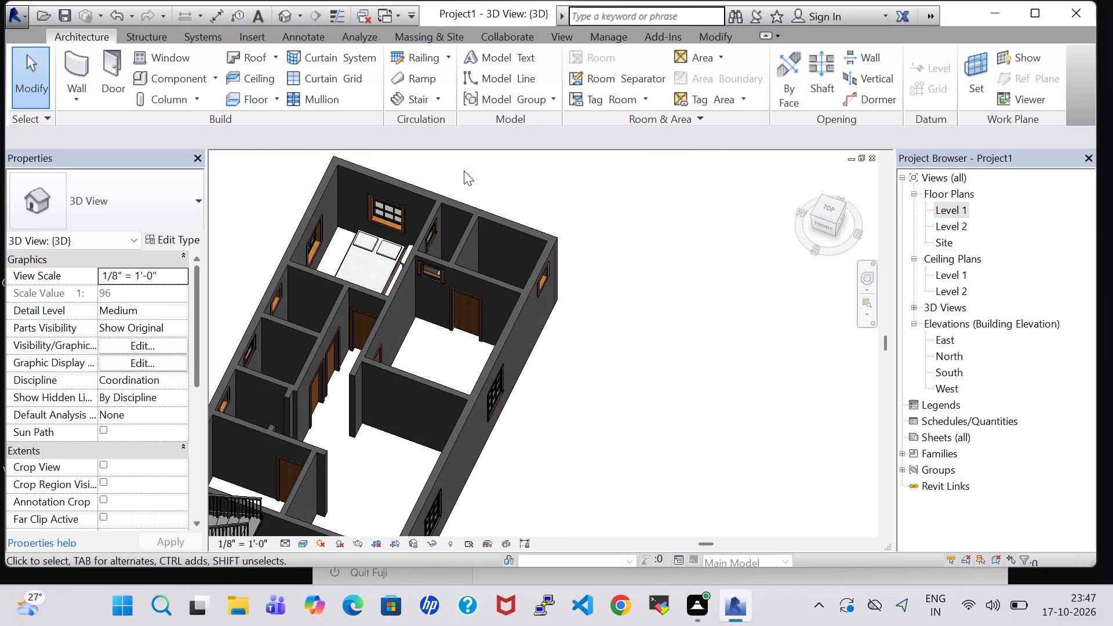
pyautogui.keyDown('shift'); pyautogui.moveTo(464, 170); pyautogui.dragTo(427, 312, button='middle'); pyautogui.keyUp('shift')
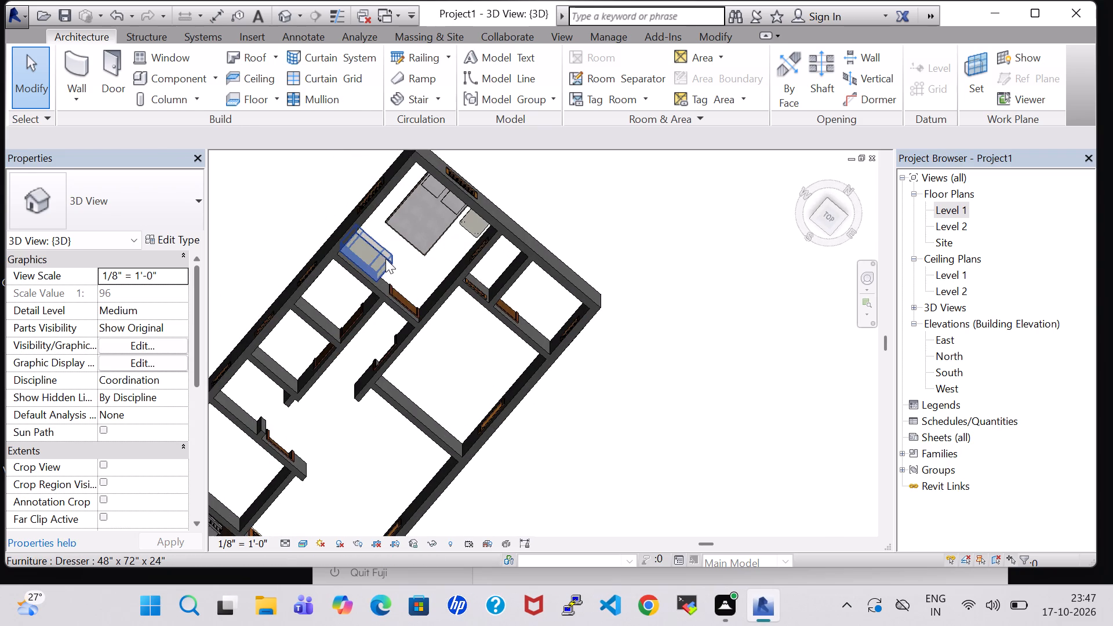
pyautogui.click(385, 259)
pyautogui.press('space')
pyautogui.press('space')
pyautogui.click(576, 216)
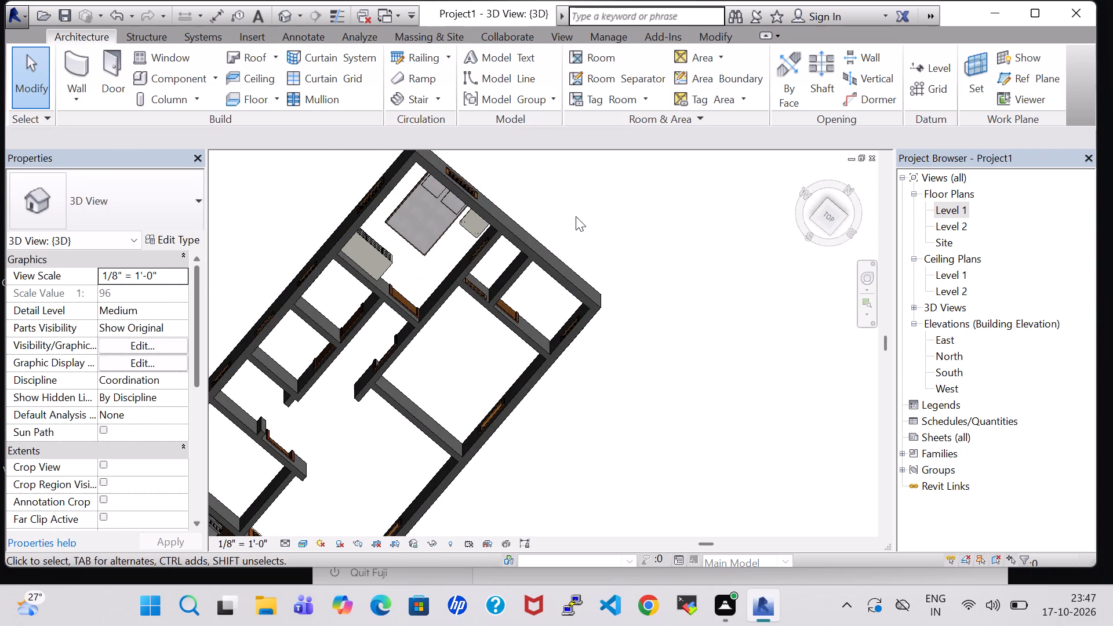
pyautogui.keyDown('shift'); pyautogui.moveTo(432, 273); pyautogui.dragTo(401, 162, button='middle'); pyautogui.keyUp('shift')
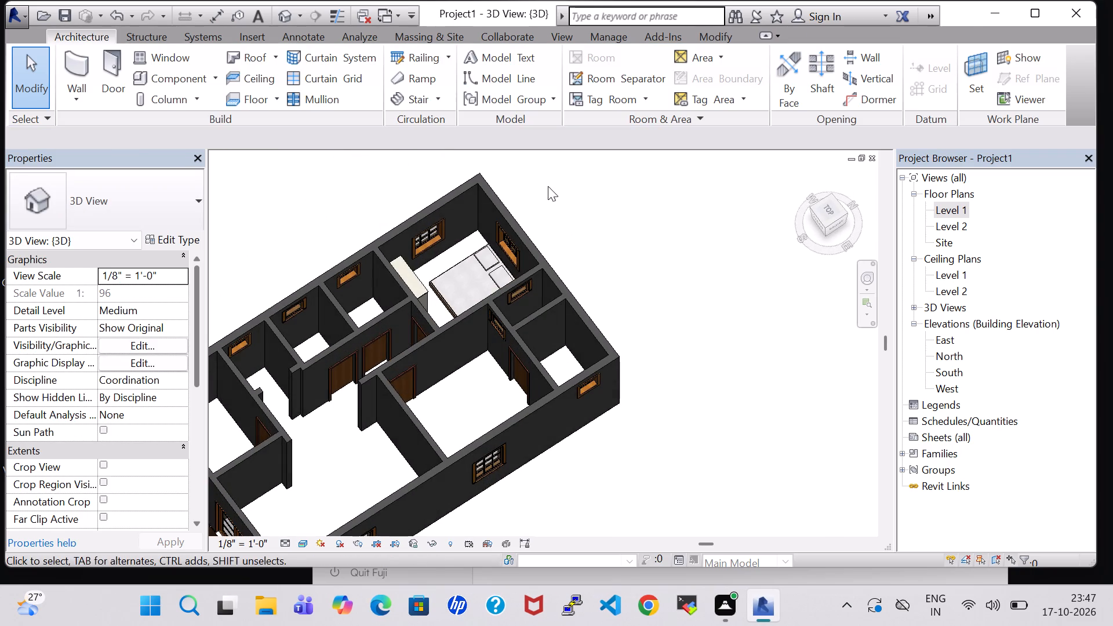
pyautogui.keyDown('shift'); pyautogui.moveTo(548, 186); pyautogui.dragTo(466, 201, button='middle'); pyautogui.keyUp('shift')
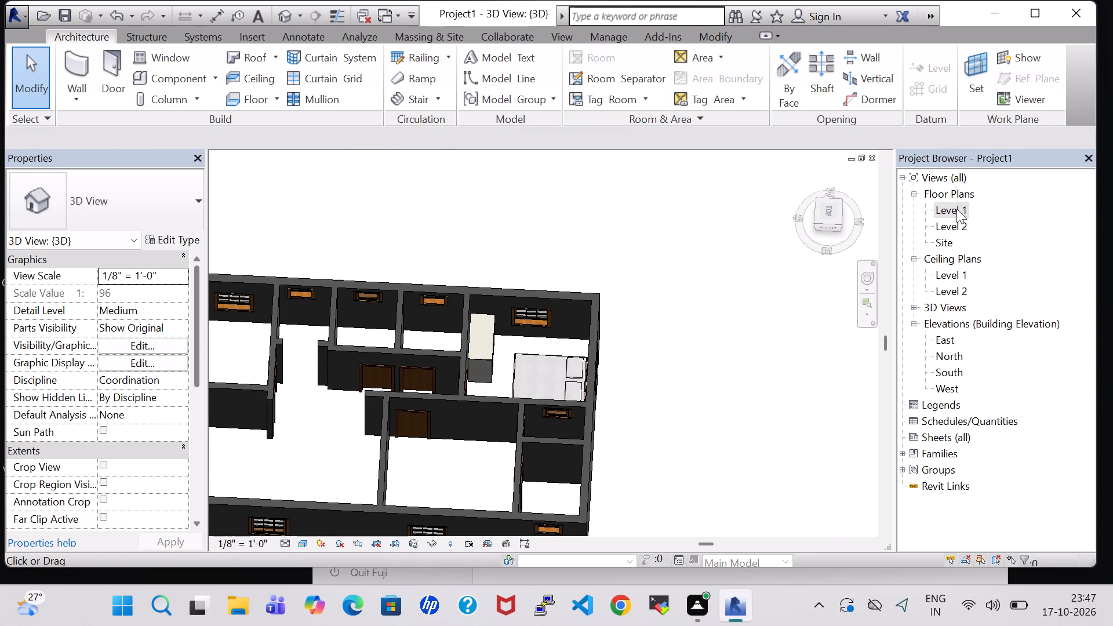
# Return to the Level 1 floor plan and place a tagged Room in the furnished bedroom.
pyautogui.doubleClick(944, 209)
pyautogui.scroll(-2, 674, 257)
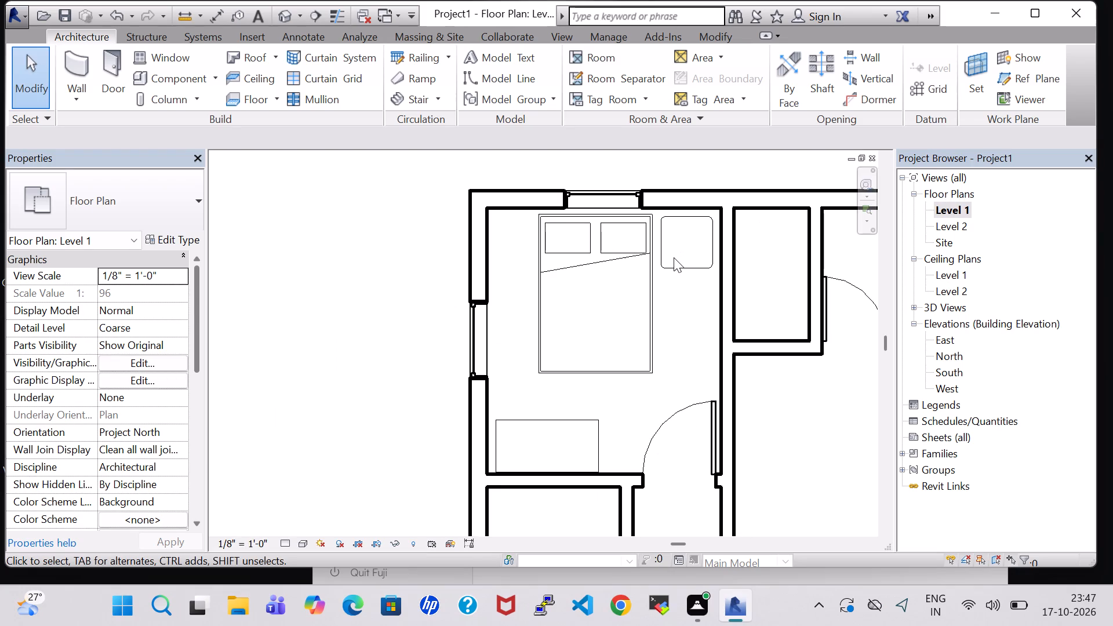
pyautogui.scroll(-1, 674, 257)
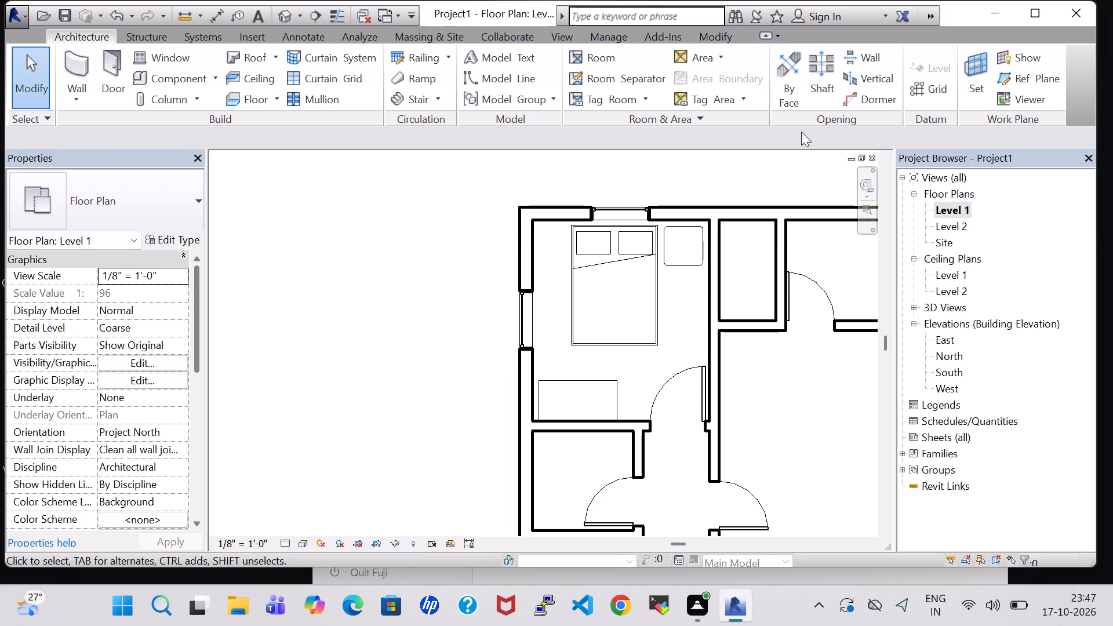
pyautogui.click(608, 56)
pyautogui.click(613, 321)
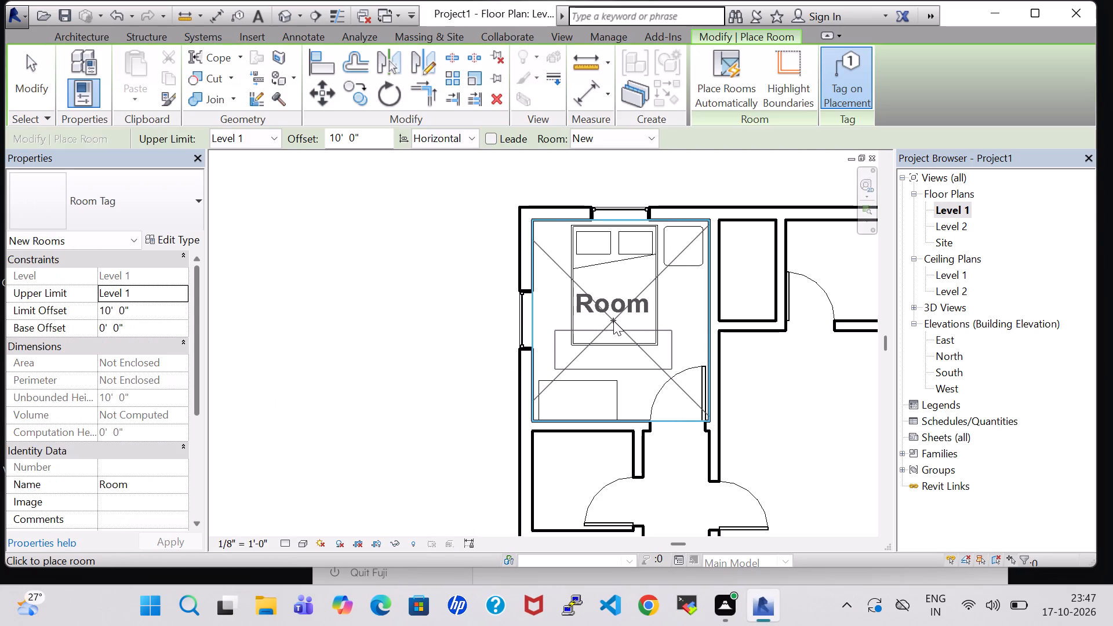
pyautogui.press('Escape')
pyautogui.press('Escape')
# Turn off Show Room Number in the bedroom's Room Tag type.
pyautogui.click(613, 297)
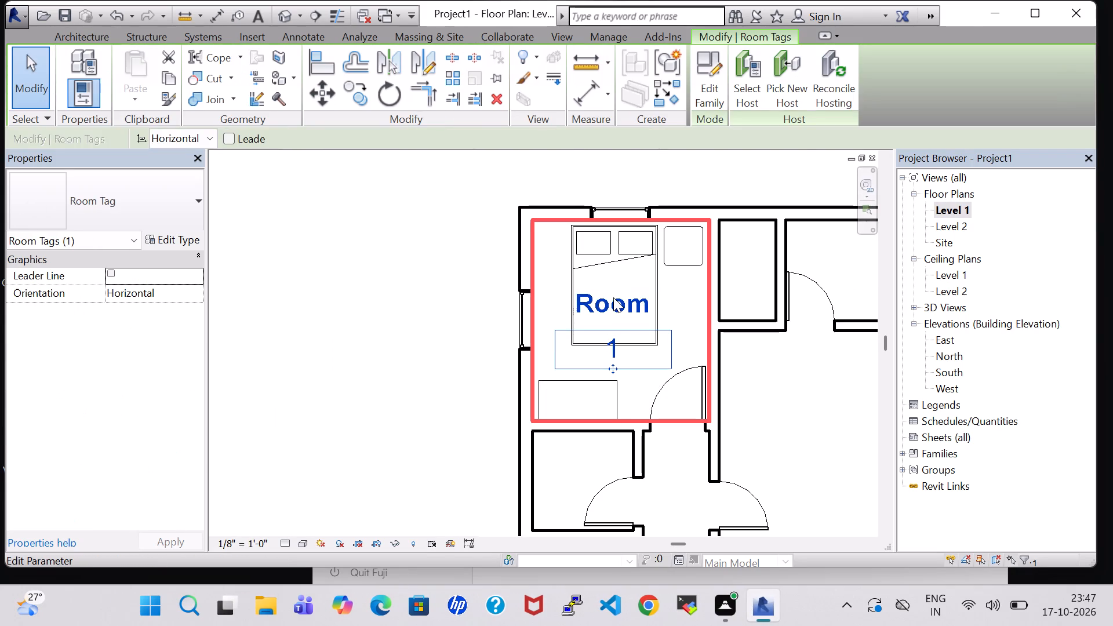
pyautogui.click(186, 238)
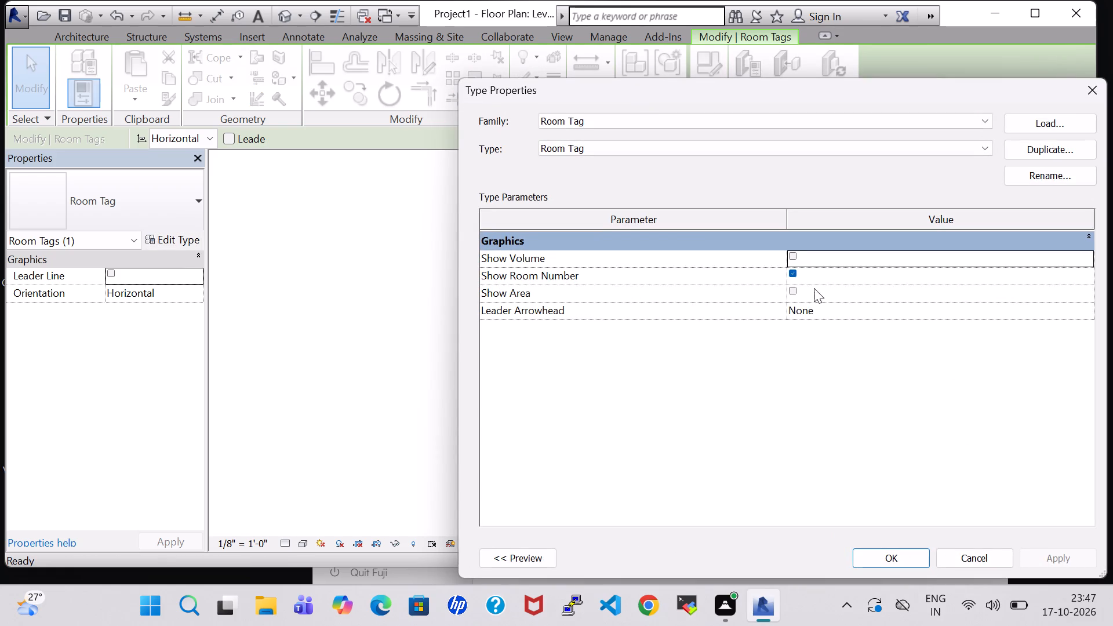
pyautogui.click(793, 268)
pyautogui.click(883, 556)
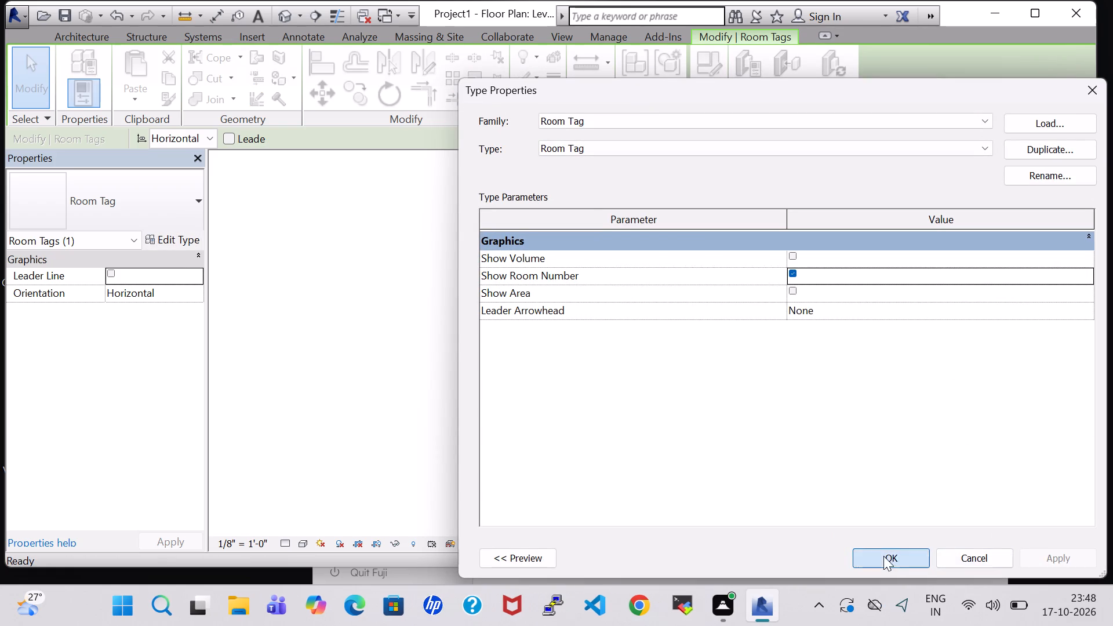
pyautogui.click(165, 239)
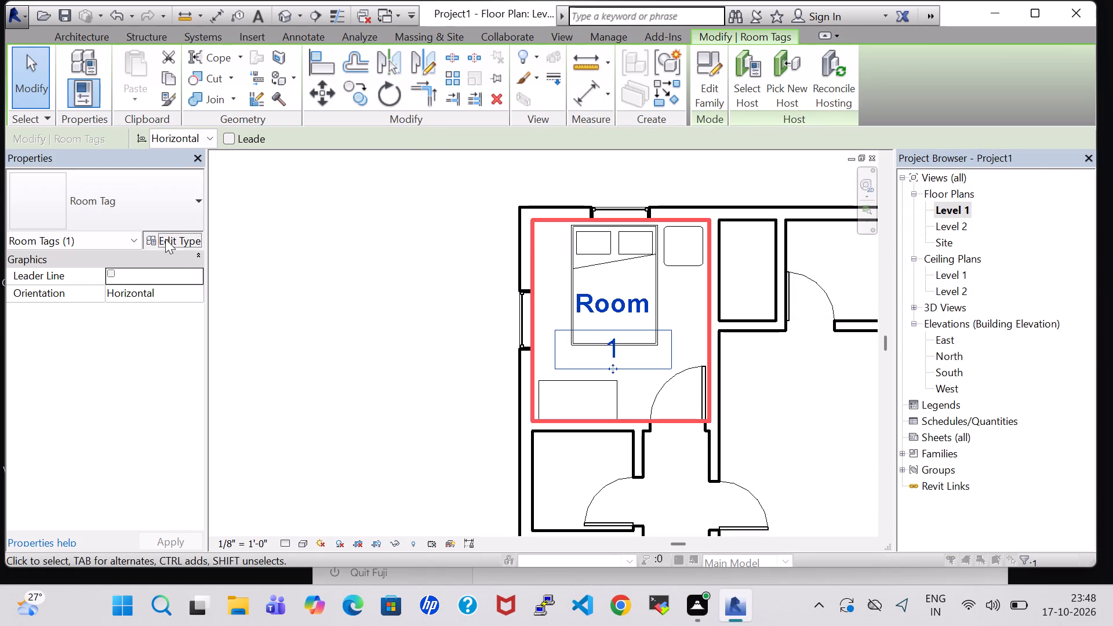
pyautogui.click(788, 273)
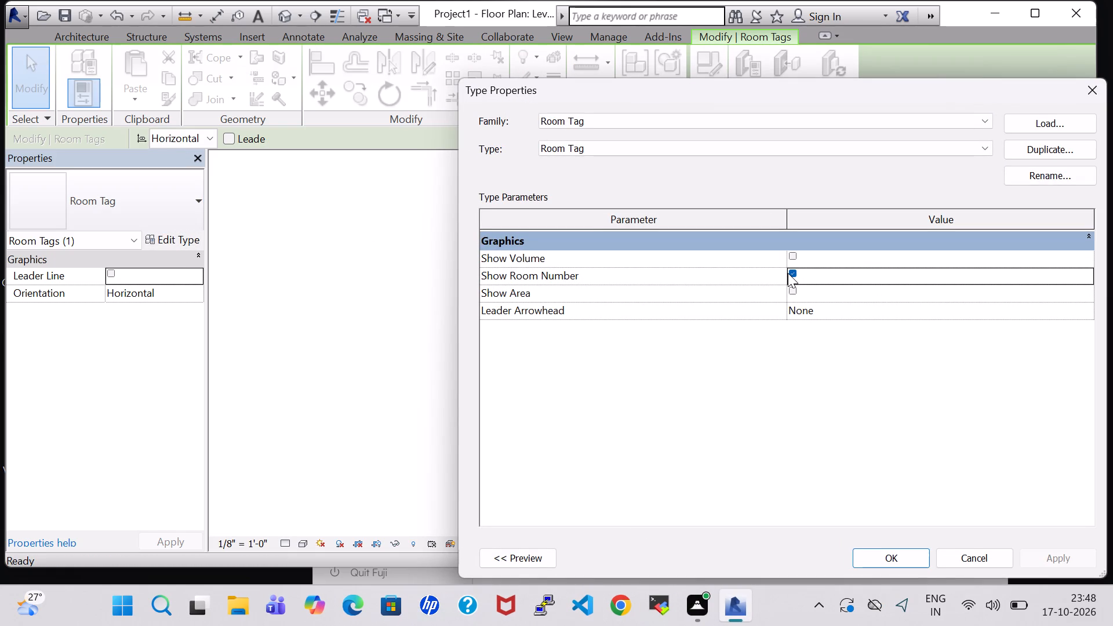
pyautogui.click(791, 273)
pyautogui.click(893, 559)
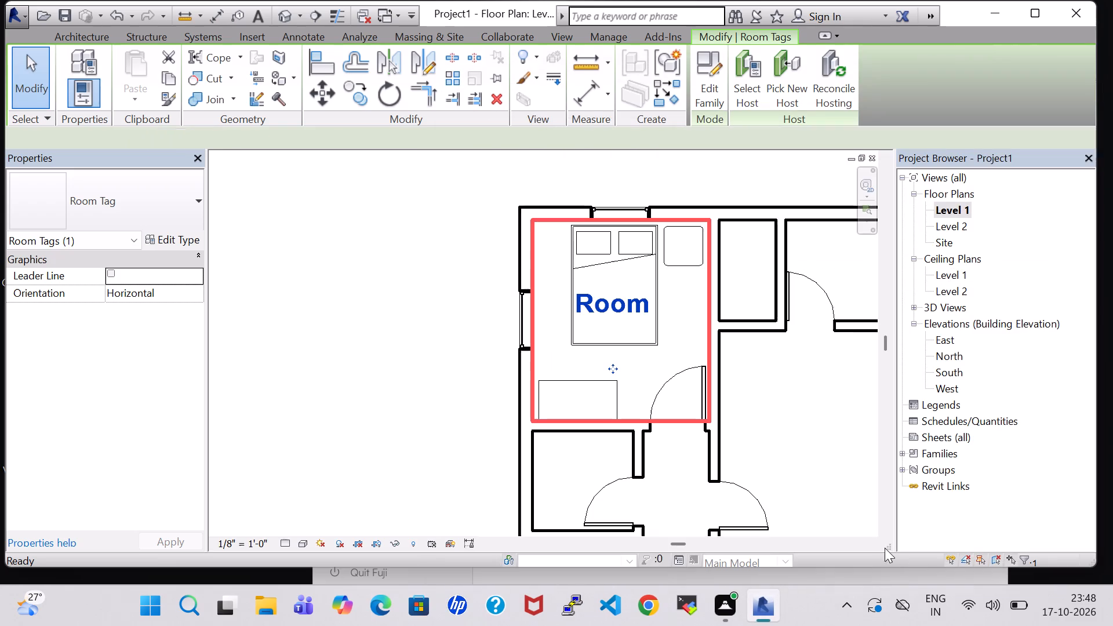
# Rename the room in its tag as BEDROOM.
pyautogui.click(627, 299)
pyautogui.click(625, 316)
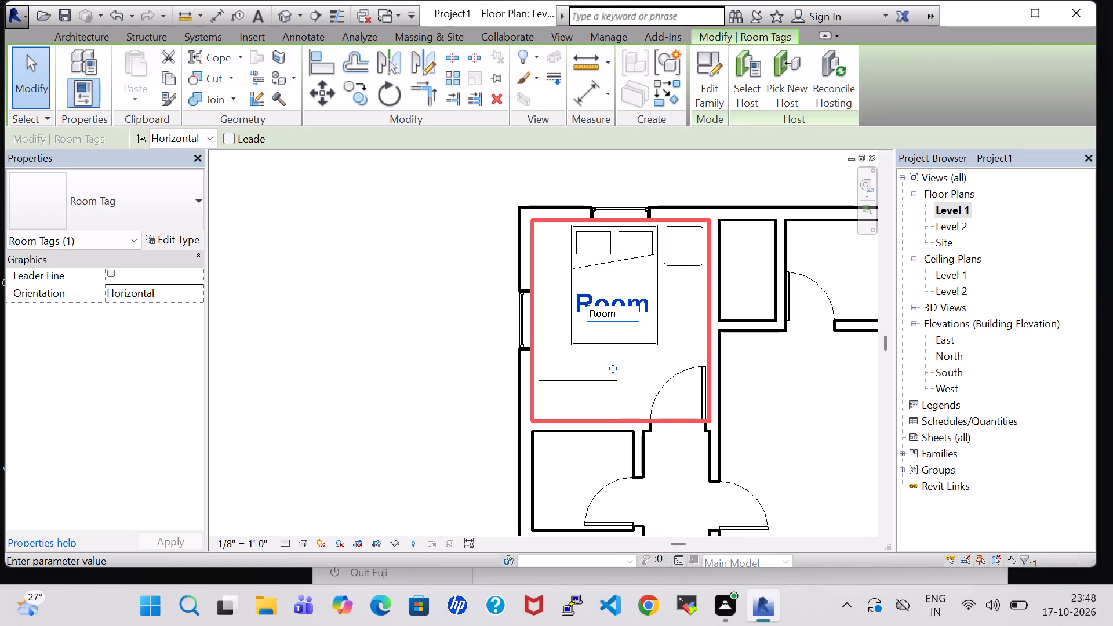
pyautogui.press('BackSpace')
pyautogui.press('BackSpace')
pyautogui.press('BackSpace')
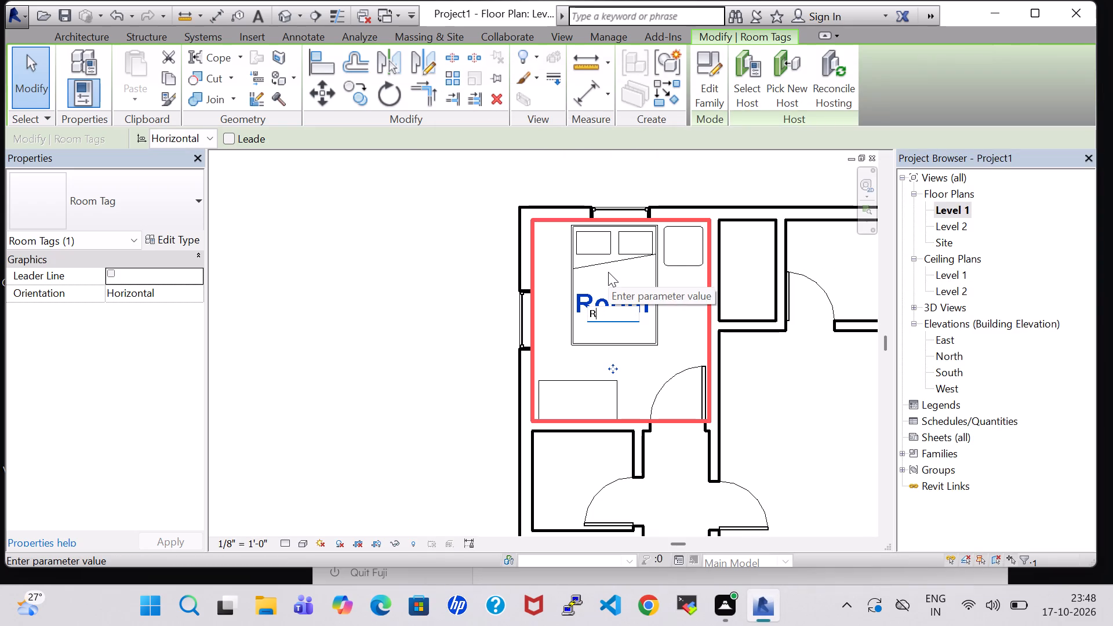
pyautogui.press('BackSpace')
pyautogui.press('BackSpace')
pyautogui.write('BEDROOM')
pyautogui.press('Return')
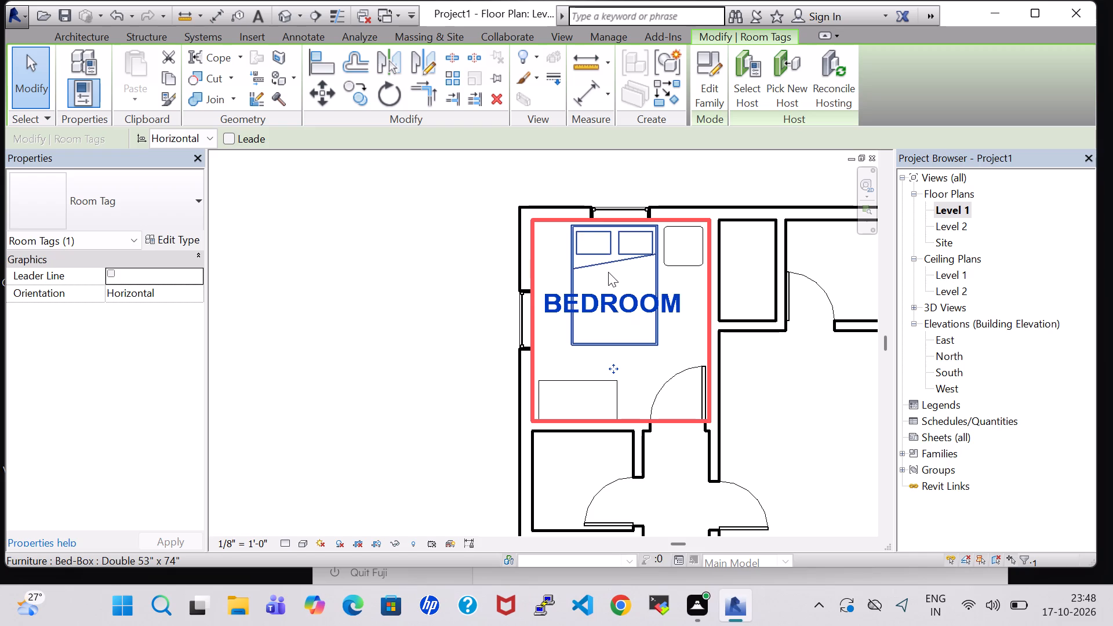
pyautogui.click(852, 406)
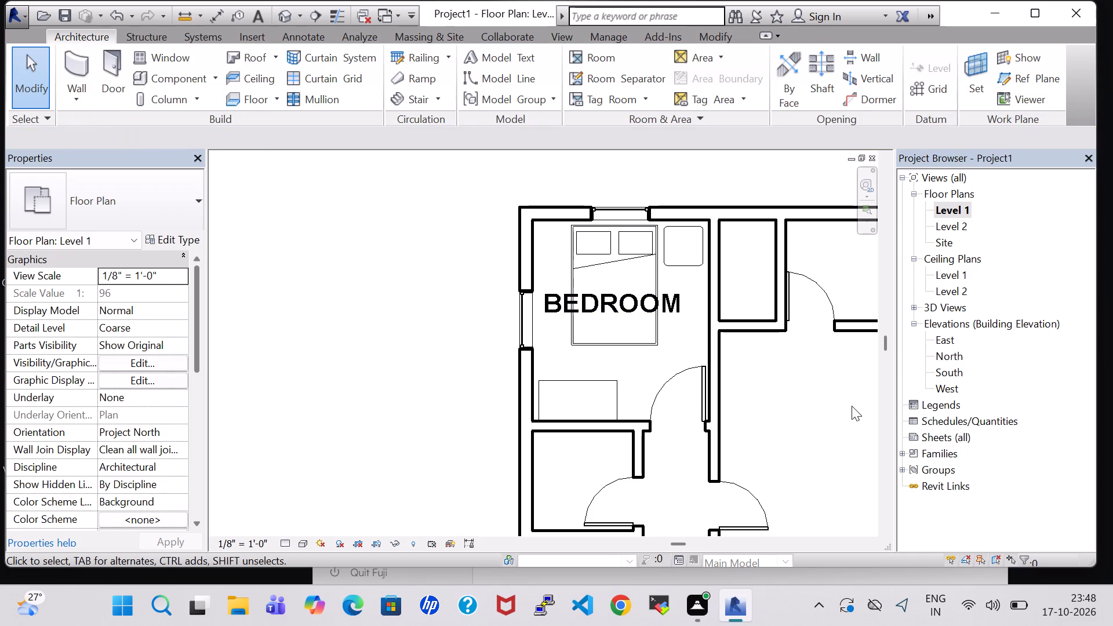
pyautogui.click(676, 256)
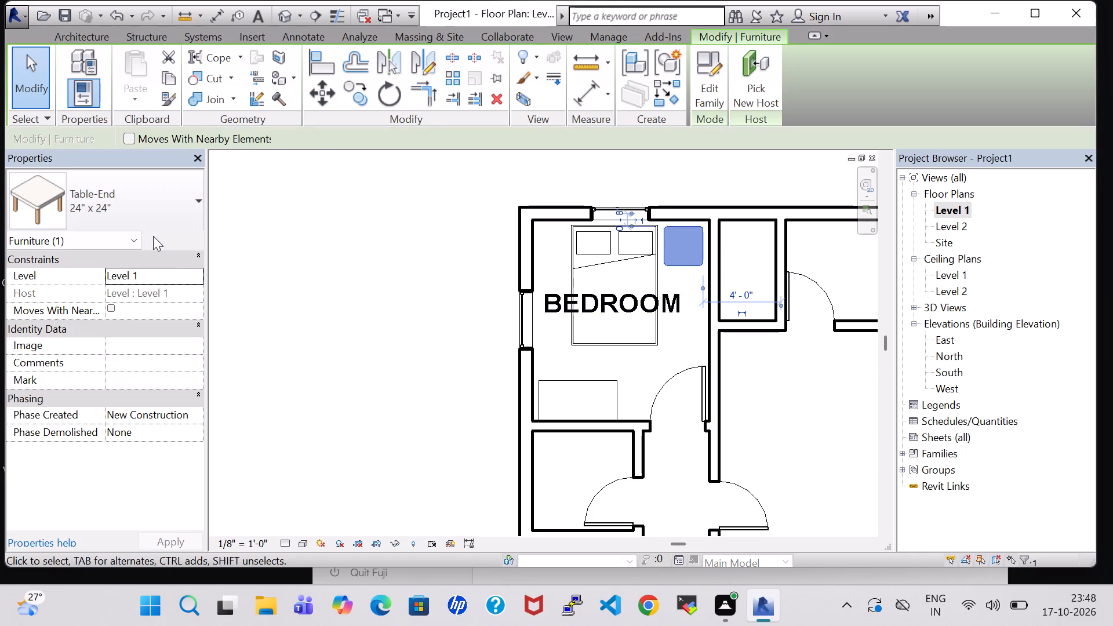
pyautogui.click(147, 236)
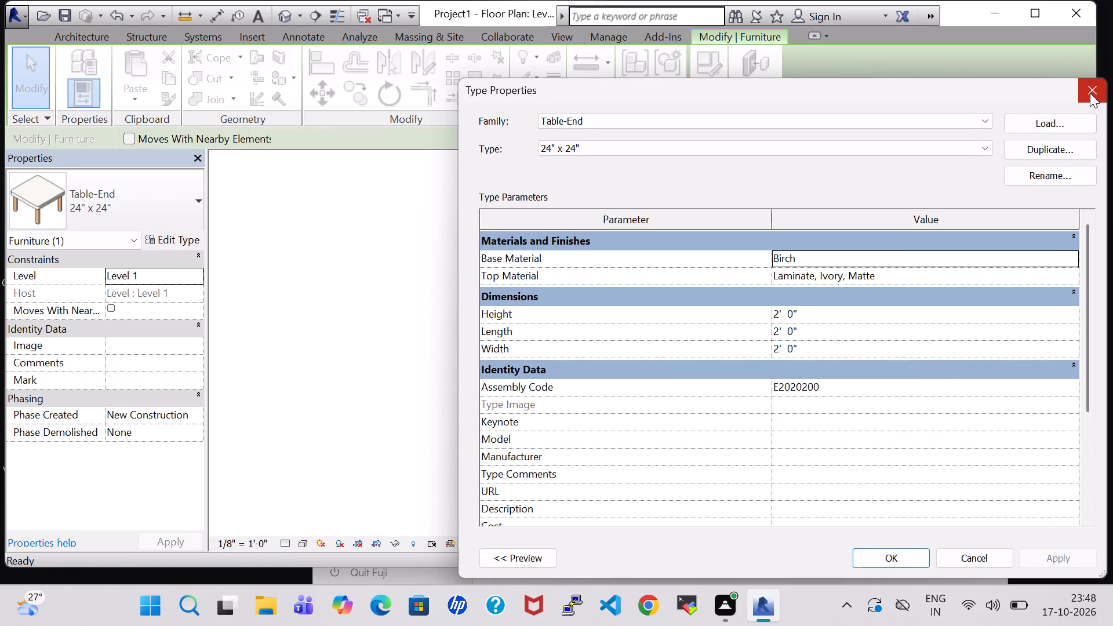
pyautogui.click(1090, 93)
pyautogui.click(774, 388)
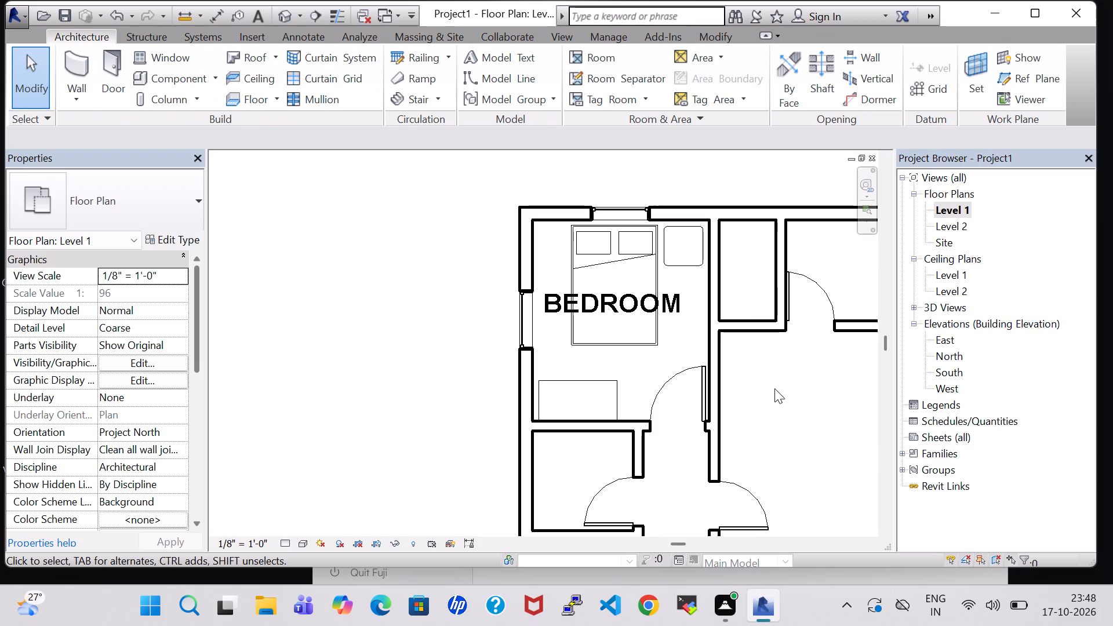
# Split the small compartment's 6" inner wall farthest from the bedroom near both ends, using Split with Gap with a 1" joint gap.
pyautogui.scroll(-1, 774, 388)
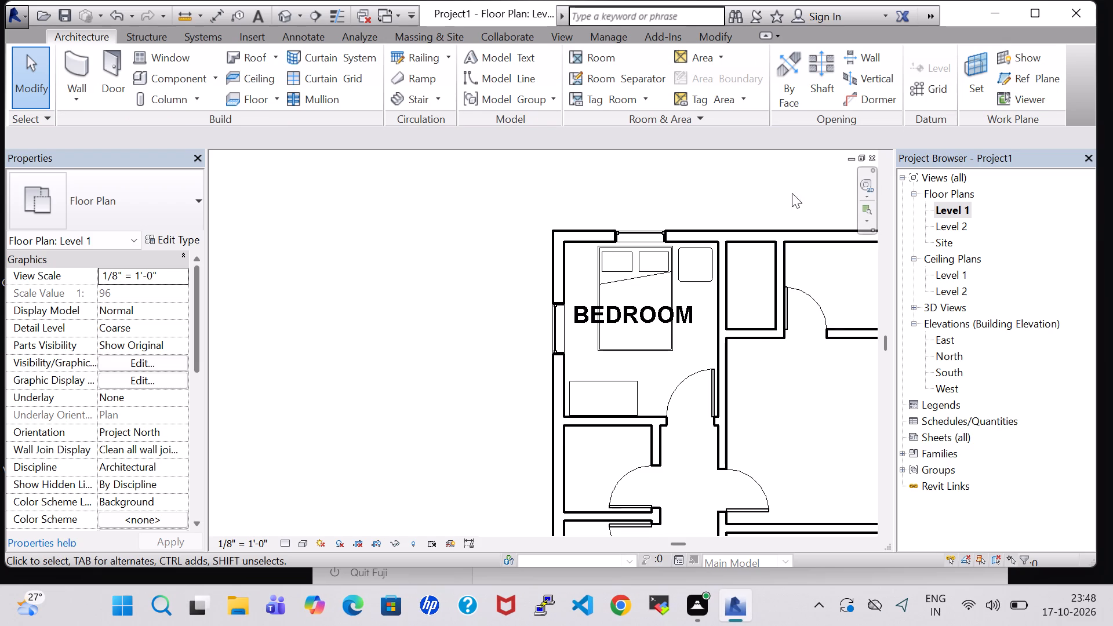
pyautogui.click(714, 41)
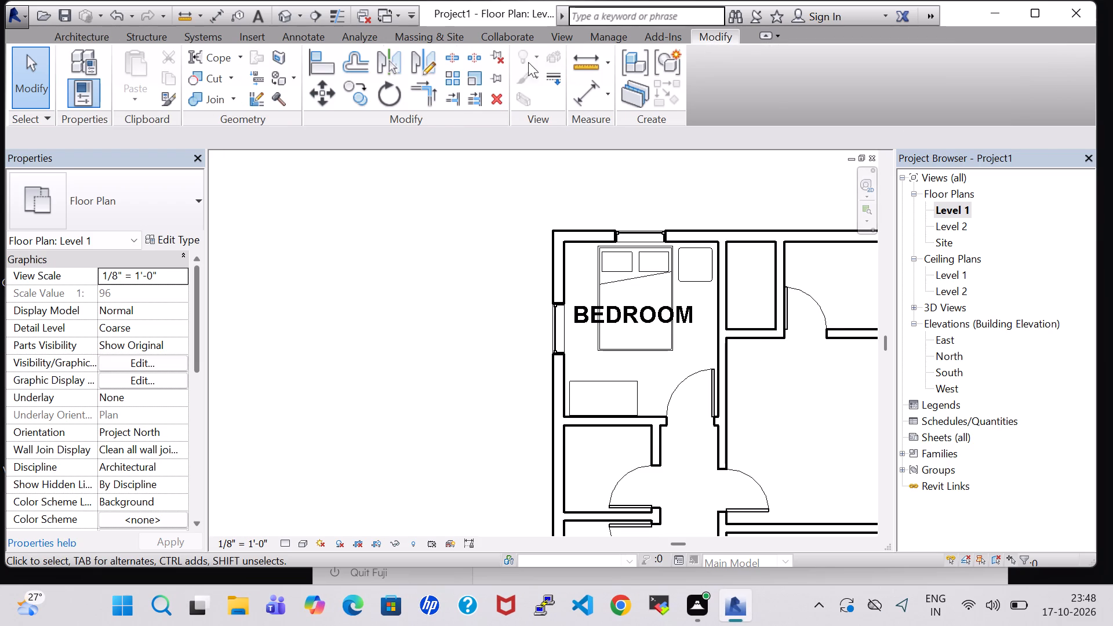
pyautogui.click(474, 52)
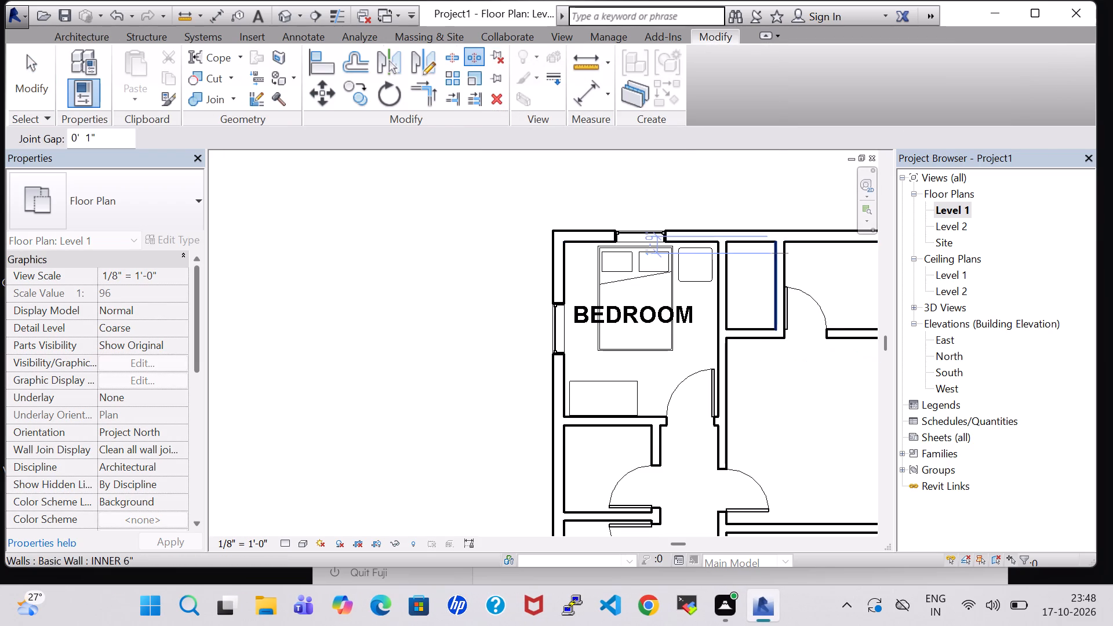
pyautogui.scroll(5, 780, 254)
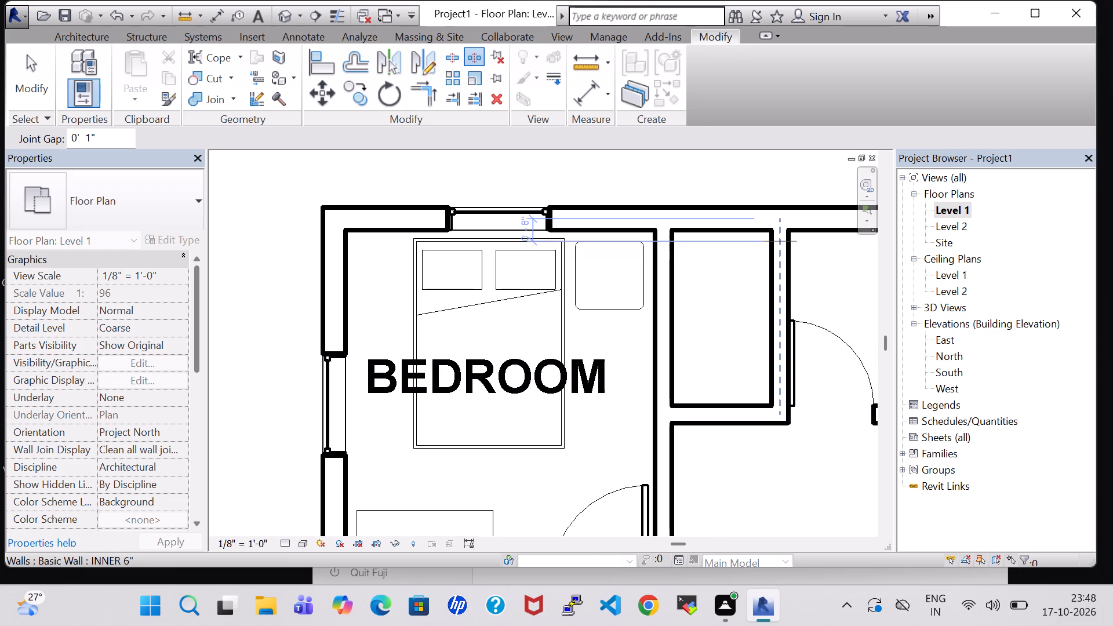
pyautogui.click(777, 238)
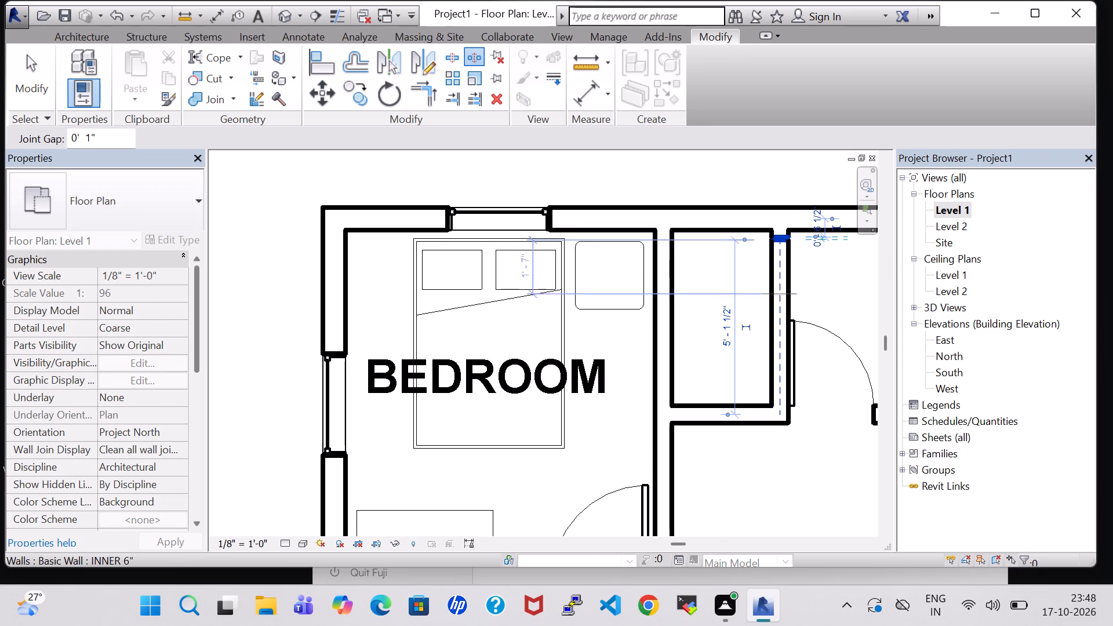
pyautogui.click(786, 394)
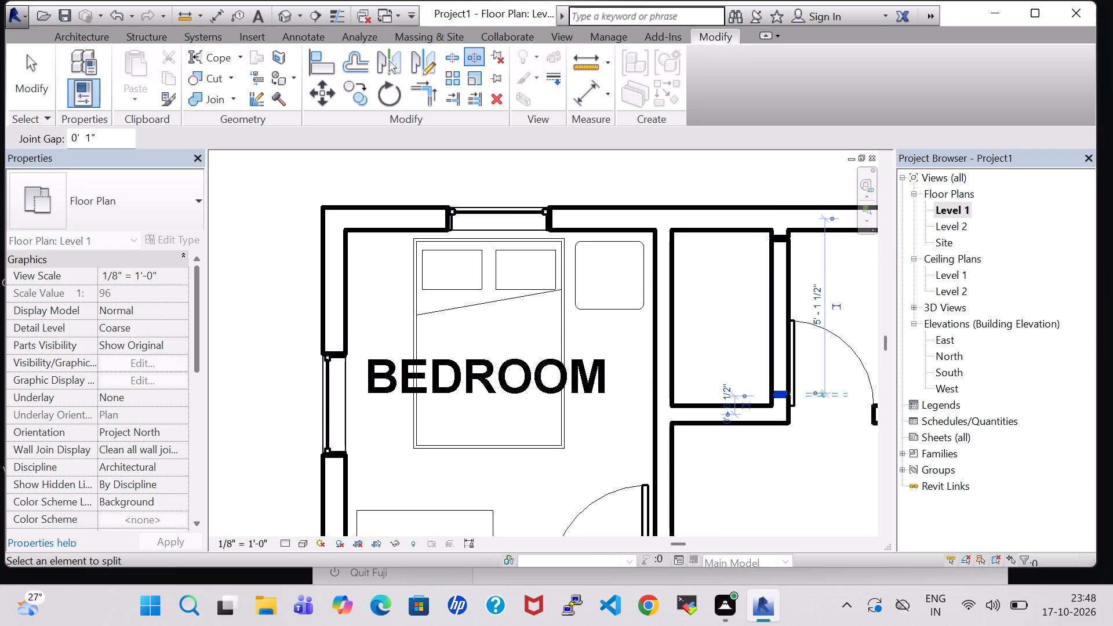
pyautogui.press('Escape')
pyautogui.press('Escape')
# Delete the middle segment of the small compartment's split 6" inner wall.
pyautogui.click(779, 345)
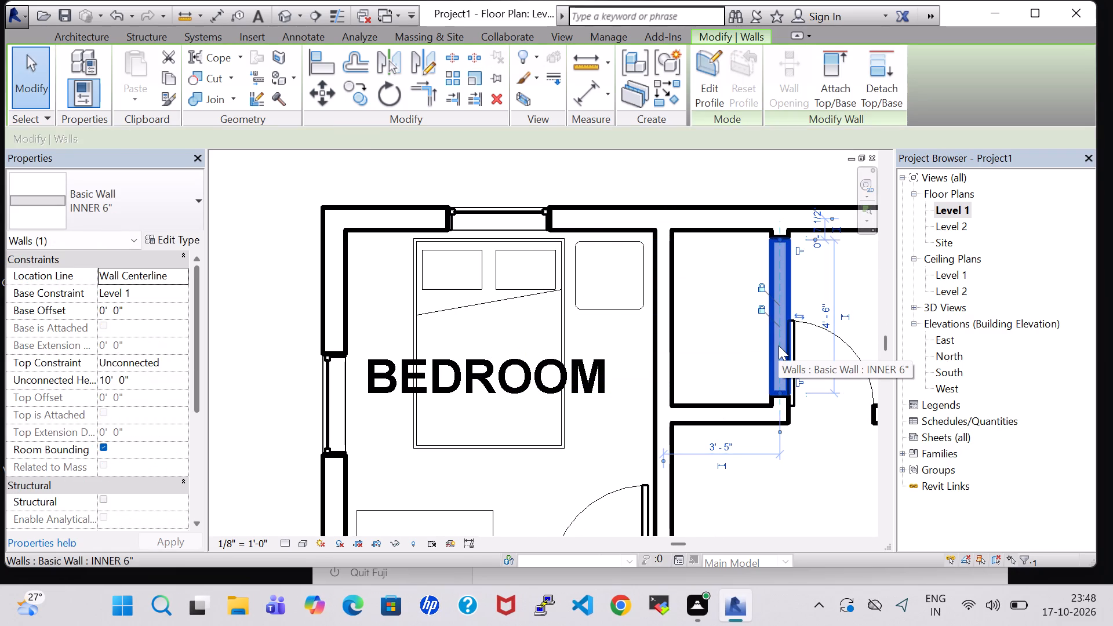
pyautogui.press('Delete')
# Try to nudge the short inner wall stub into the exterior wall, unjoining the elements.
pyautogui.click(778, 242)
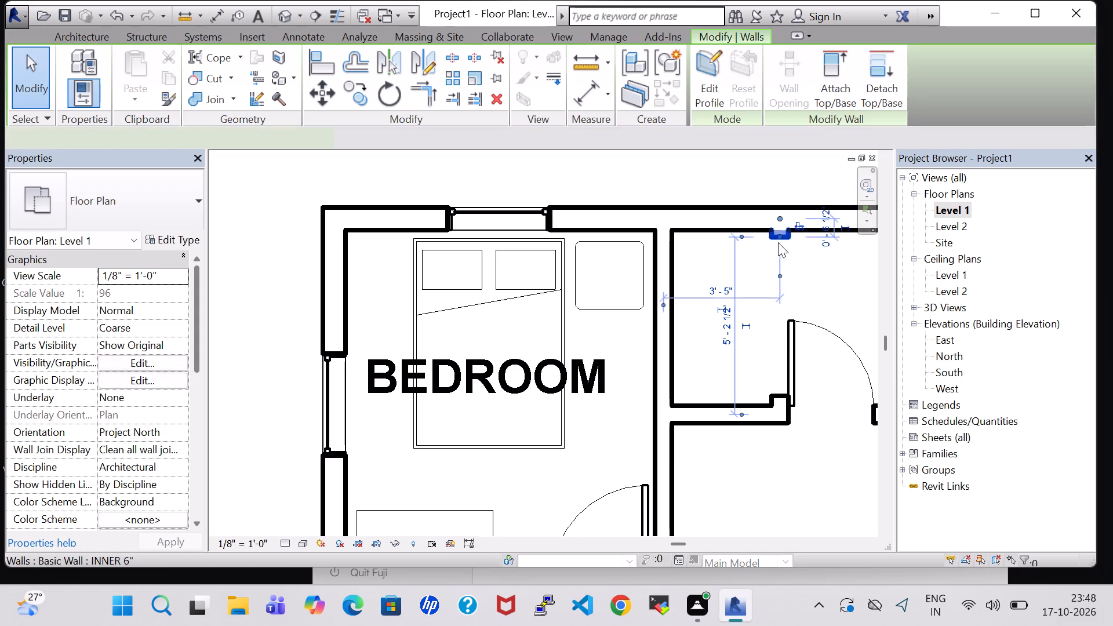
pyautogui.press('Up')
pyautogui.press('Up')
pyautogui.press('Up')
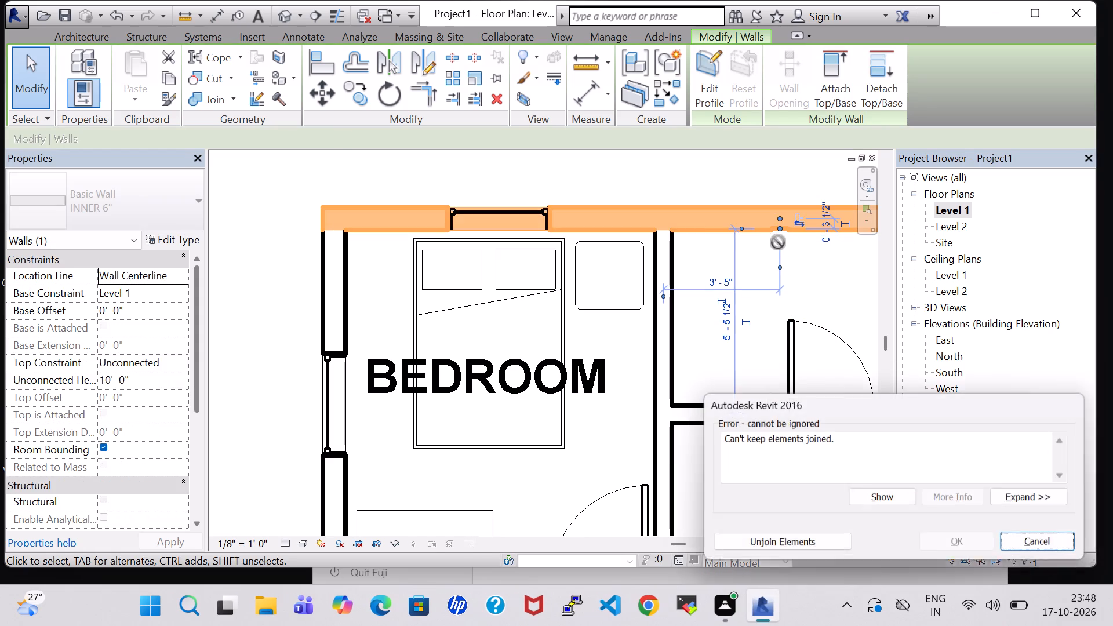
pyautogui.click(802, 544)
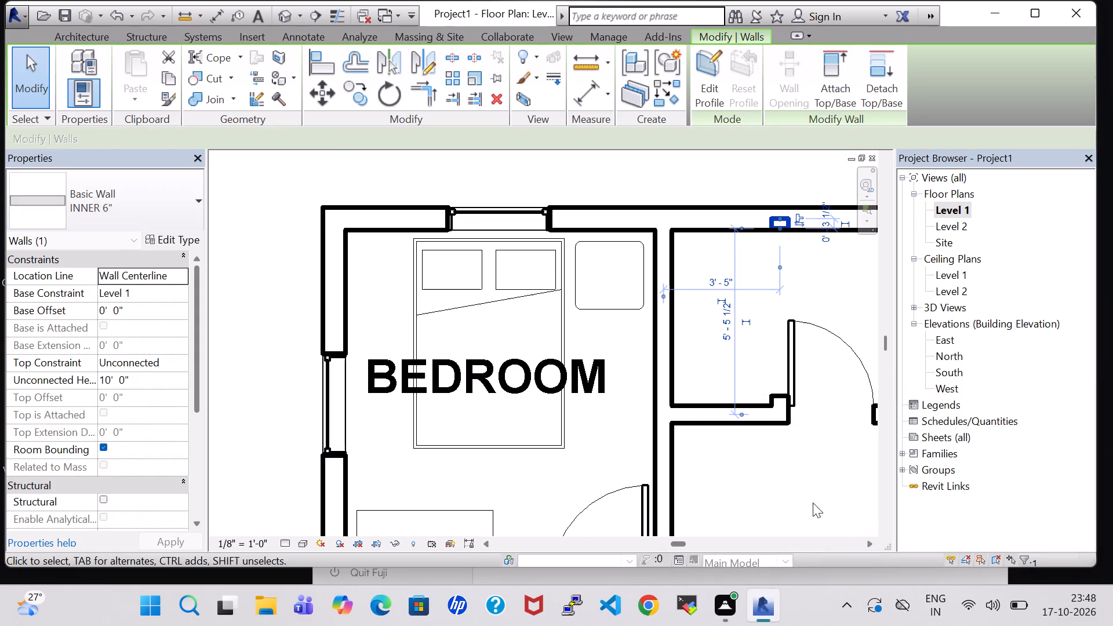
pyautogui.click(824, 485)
# Delete the short inner wall stub at the exterior wall.
pyautogui.click(781, 223)
pyautogui.press('Delete')
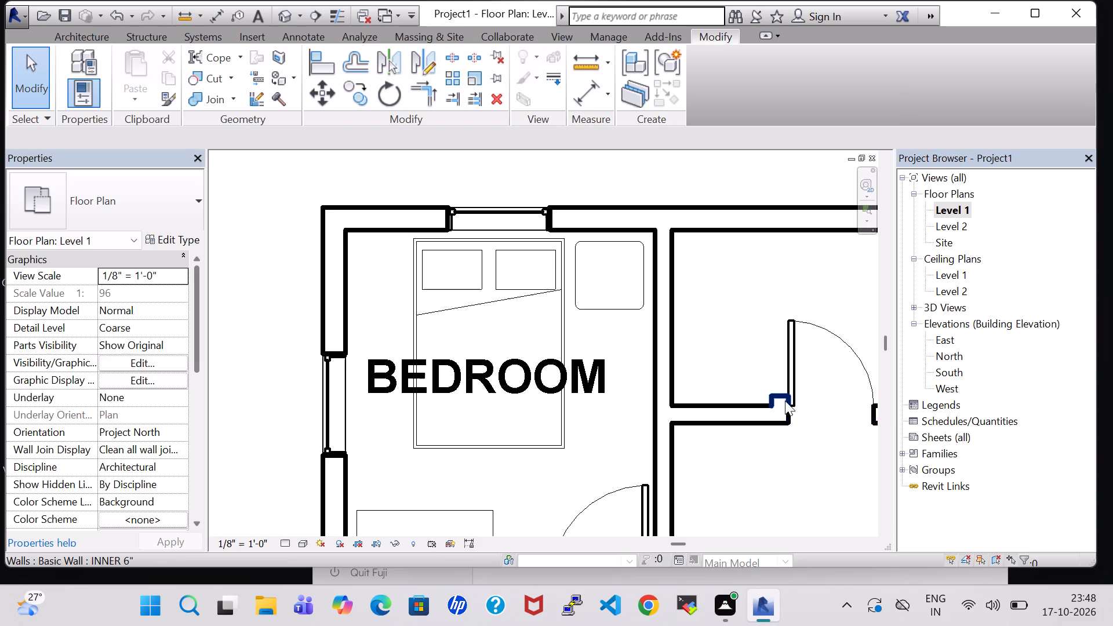
pyautogui.click(829, 480)
# Draw an INNER 6" wall stub about 2'-2" long from the exterior wall, in line with the remaining stub beside the door.
pyautogui.scroll(-2, 828, 477)
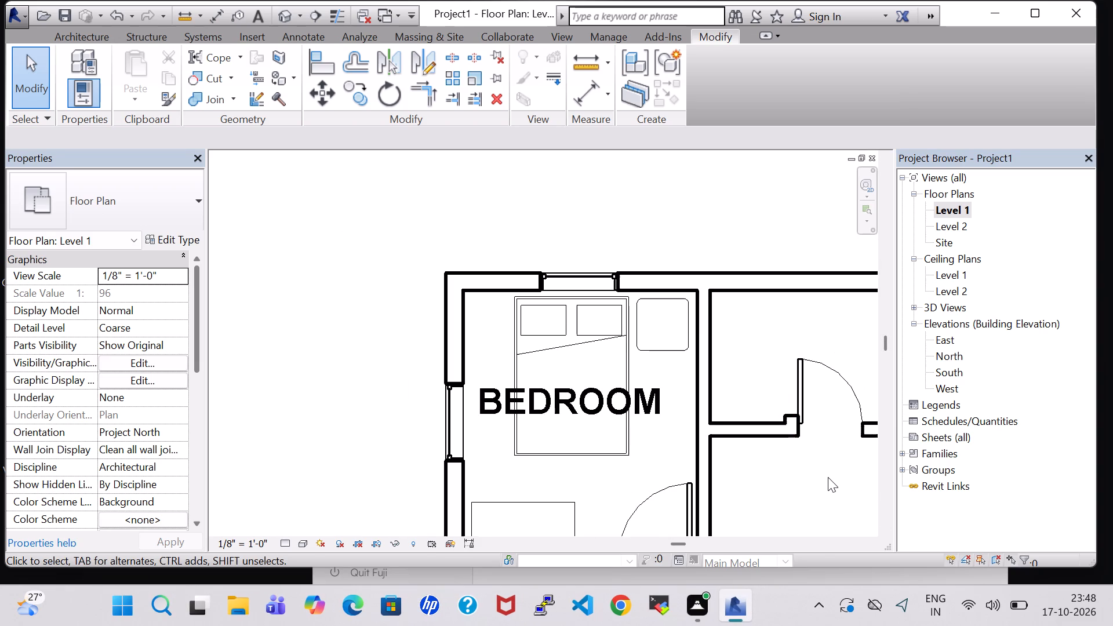
pyautogui.scroll(-1, 828, 477)
pyautogui.moveTo(828, 477); pyautogui.dragTo(759, 457, button='middle')
pyautogui.scroll(-2, 759, 460)
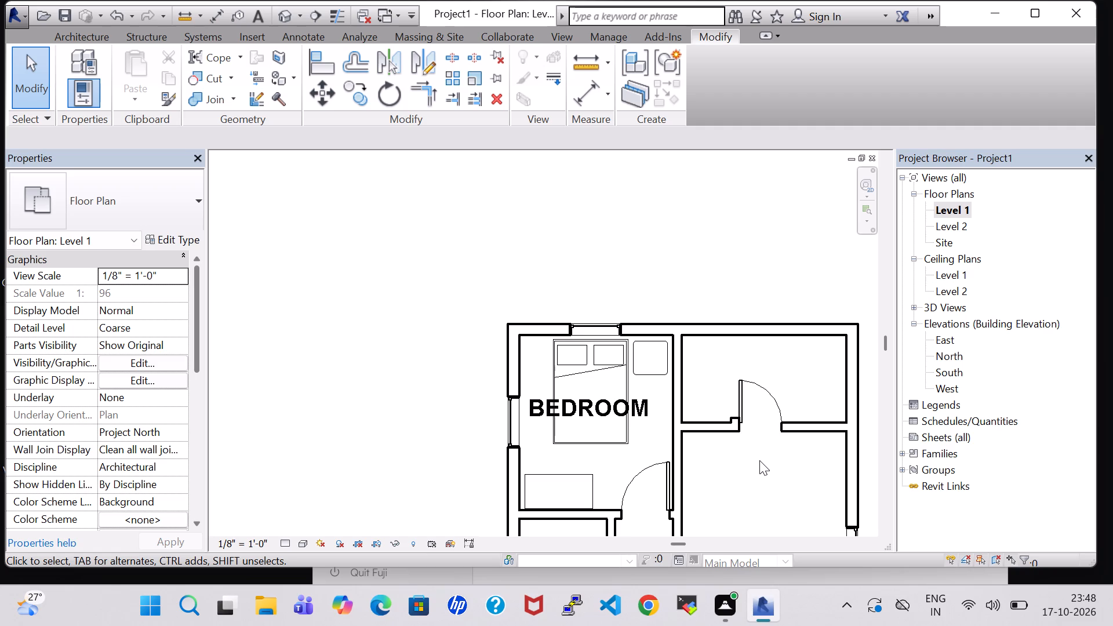
pyautogui.click(91, 38)
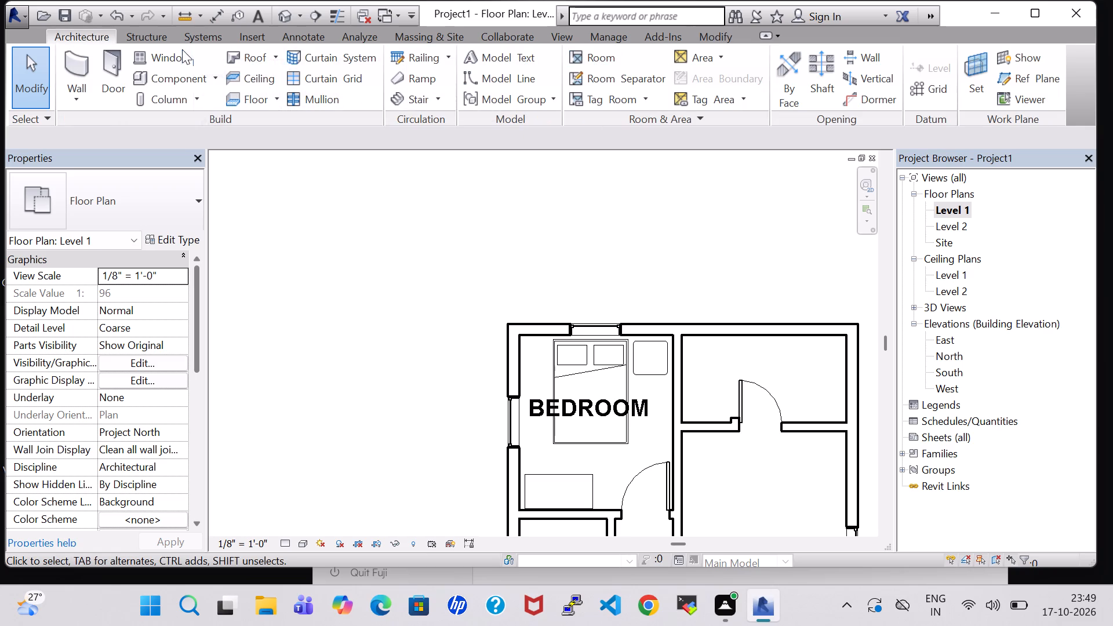
pyautogui.click(77, 61)
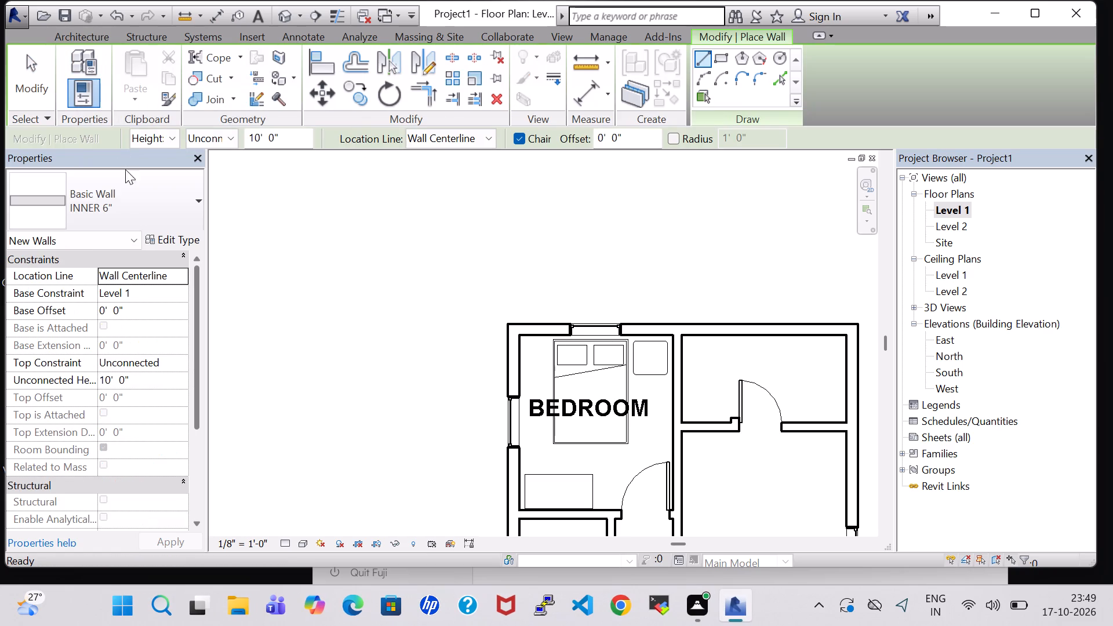
pyautogui.click(736, 337)
pyautogui.click(729, 366)
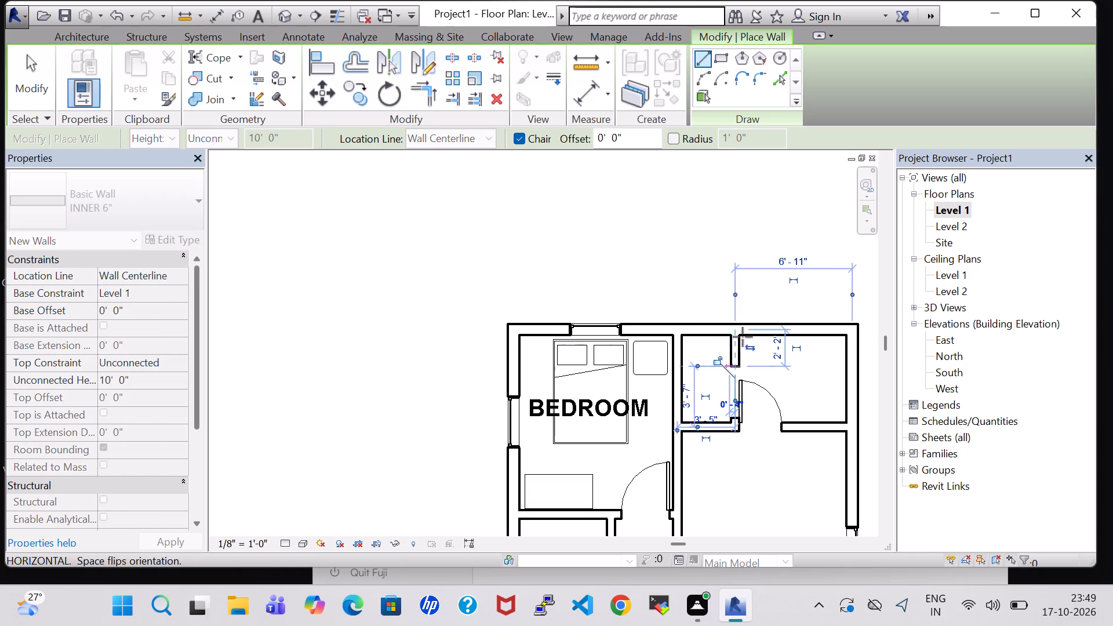
pyautogui.press('Escape')
pyautogui.press('Escape')
# Shorten the new wall stub by nudging it toward the exterior wall.
pyautogui.click(739, 364)
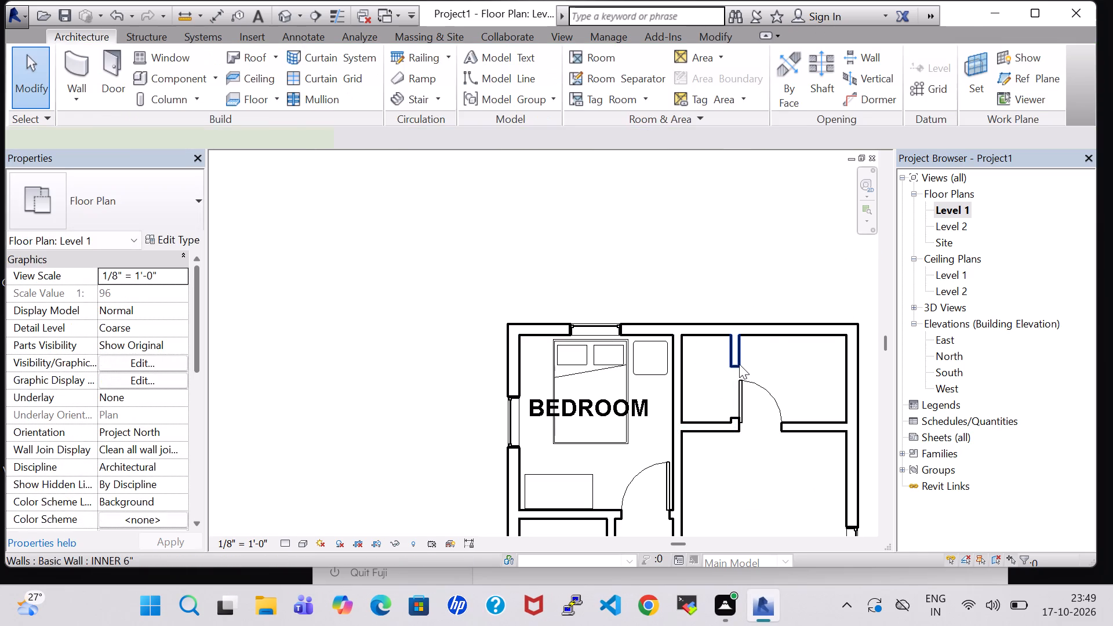
pyautogui.press('Up')
pyautogui.press('Up')
pyautogui.press('Up')
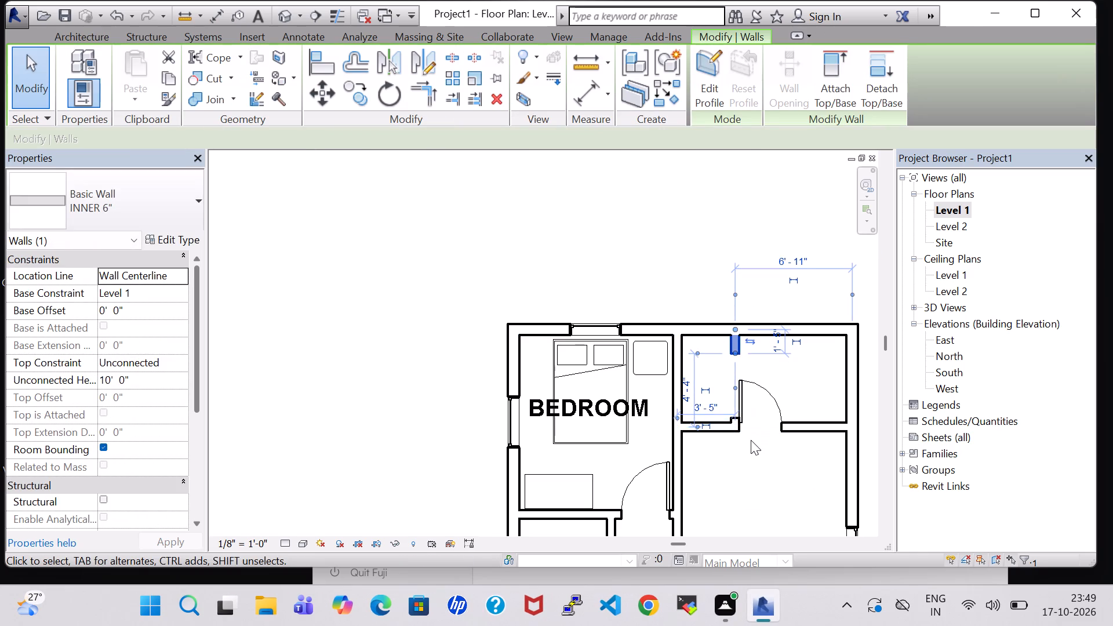
pyautogui.press('Down')
pyautogui.click(759, 449)
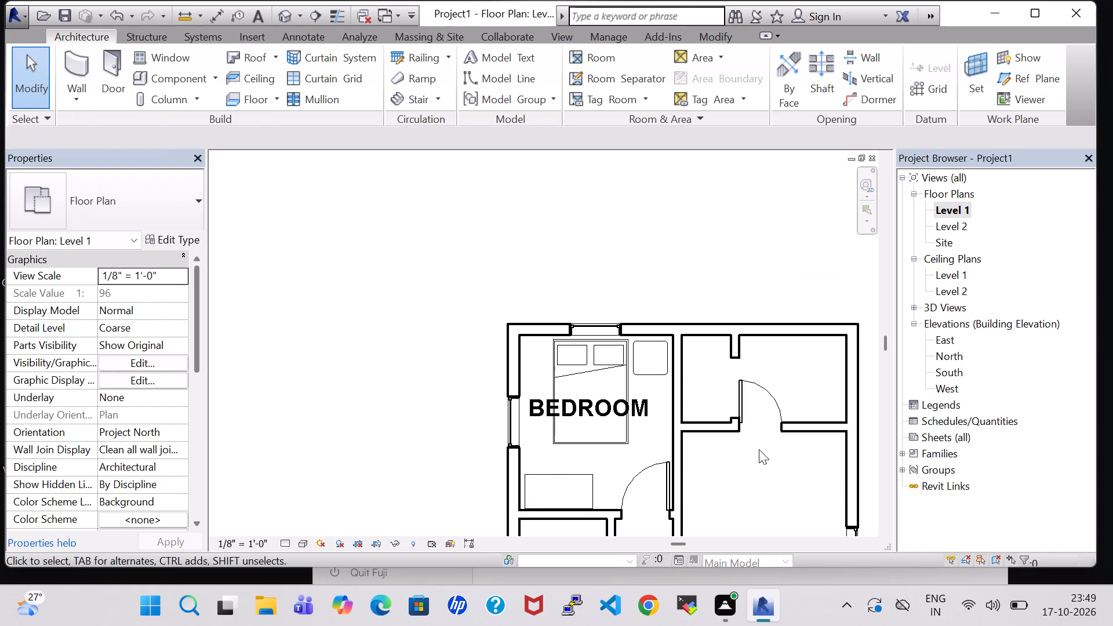
# Place two tagged Rooms, one in the small compartment beside the bedroom and one in the adjoining space with the door.
pyautogui.scroll(-2, 759, 449)
pyautogui.moveTo(759, 447); pyautogui.dragTo(692, 465, button='middle')
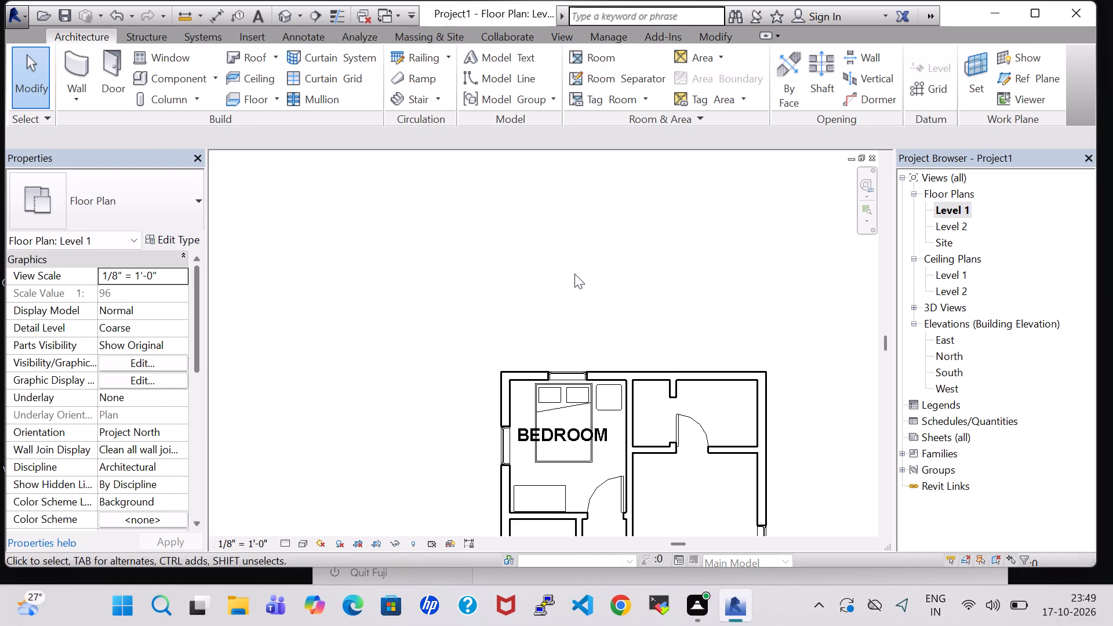
pyautogui.click(584, 56)
pyautogui.click(656, 421)
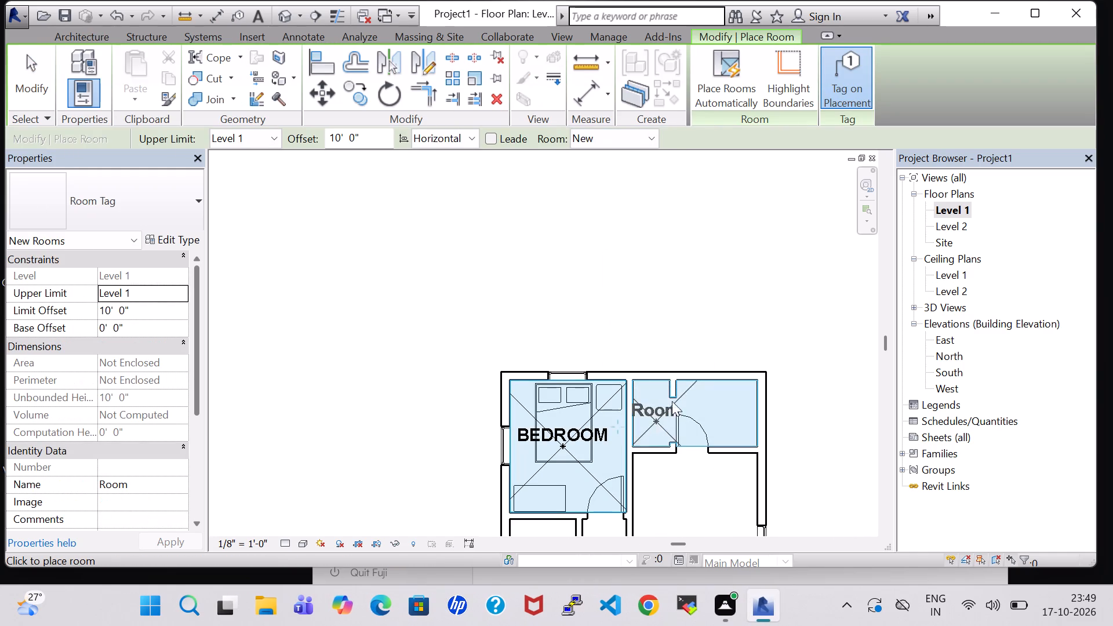
pyautogui.click(716, 416)
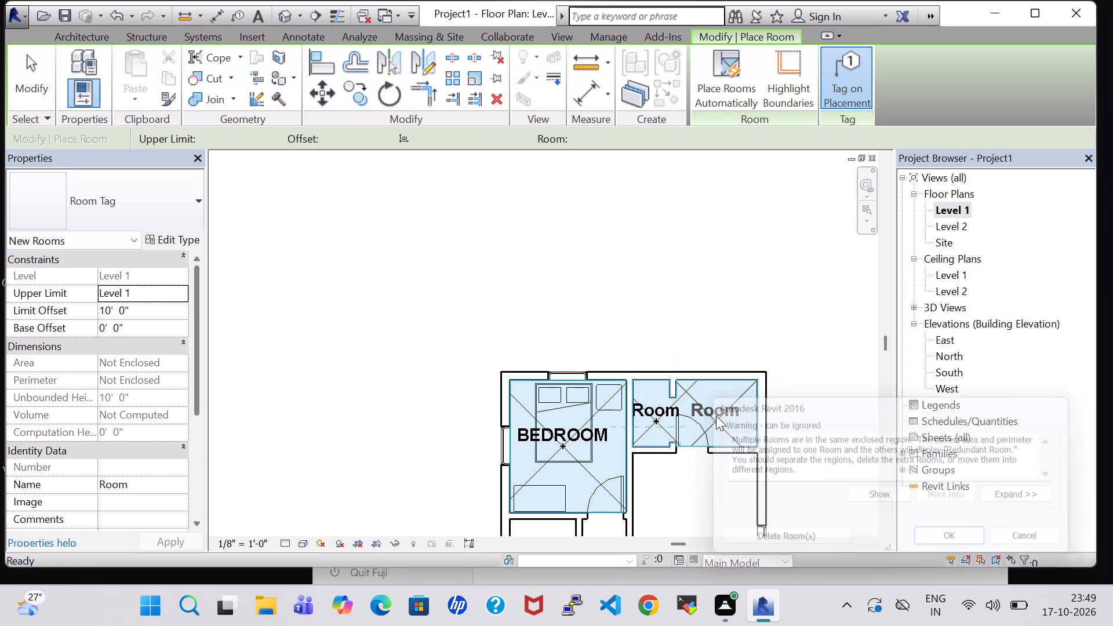
pyautogui.click(927, 552)
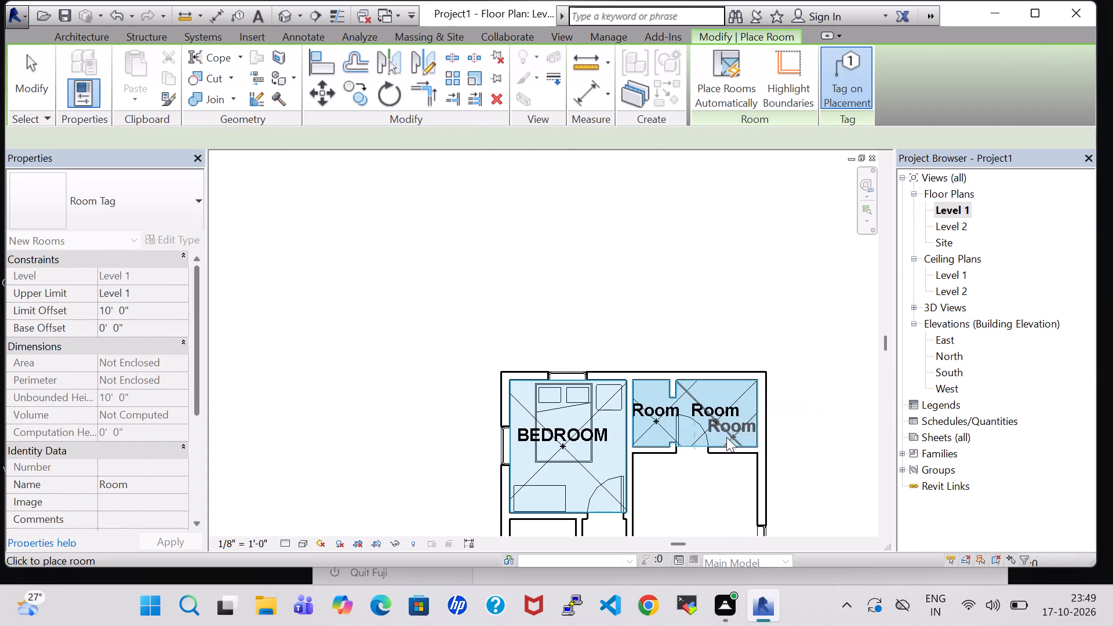
pyautogui.press('Escape')
pyautogui.press('Escape')
# Rename the small compartment's room as OTS in its tag.
pyautogui.doubleClick(658, 412)
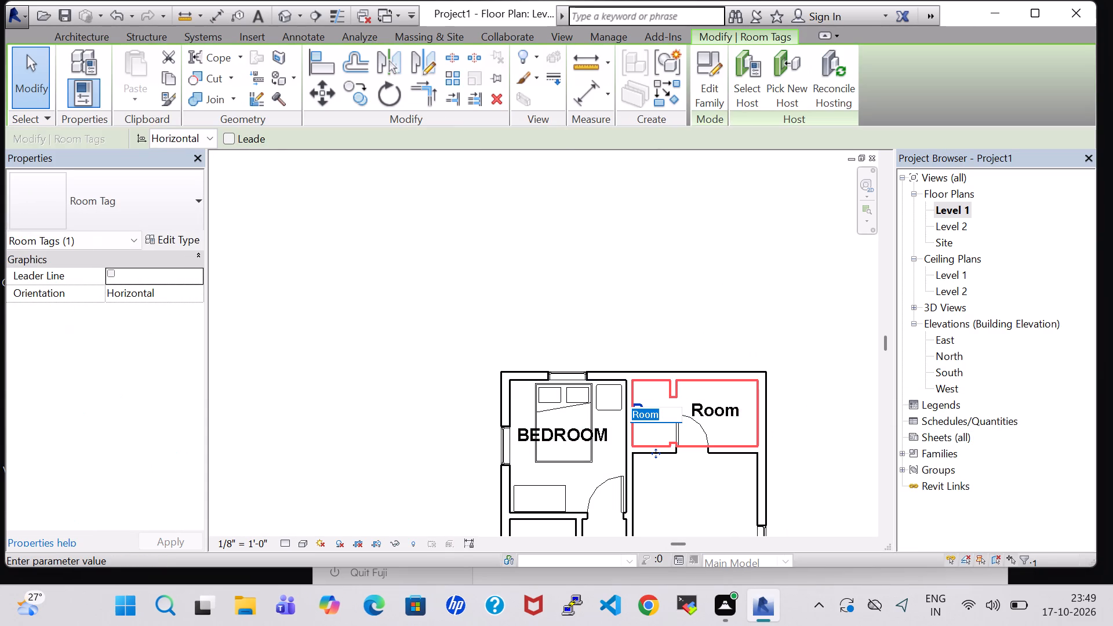
pyautogui.press('BackSpace')
pyautogui.write('OTS')
pyautogui.press('Return')
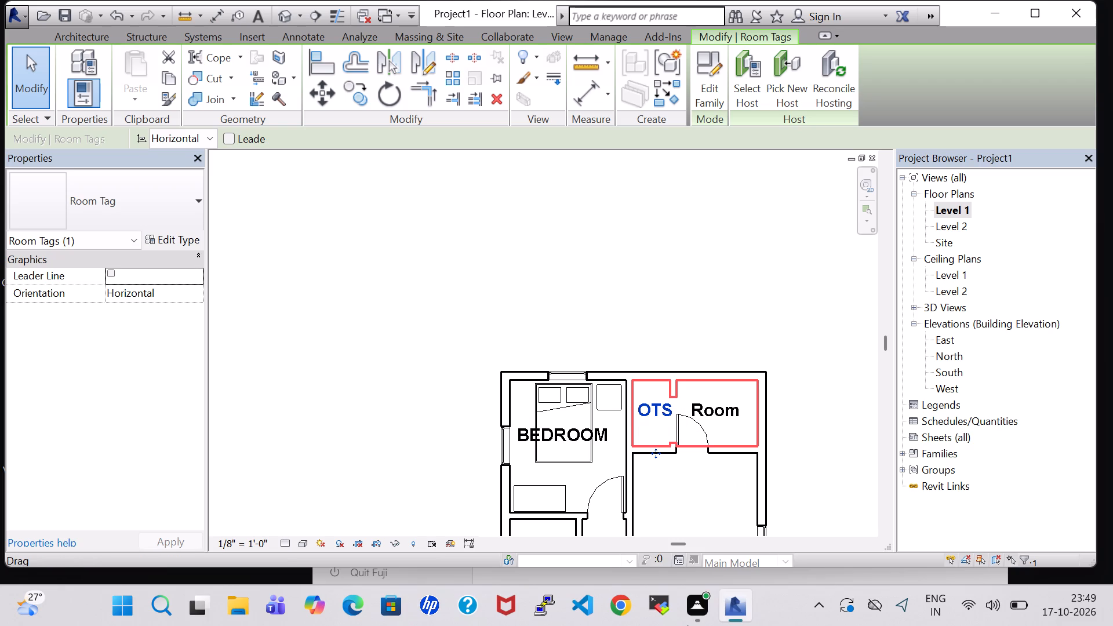
# Rename the room beside OTS as A.BATH in its tag.
pyautogui.click(743, 411)
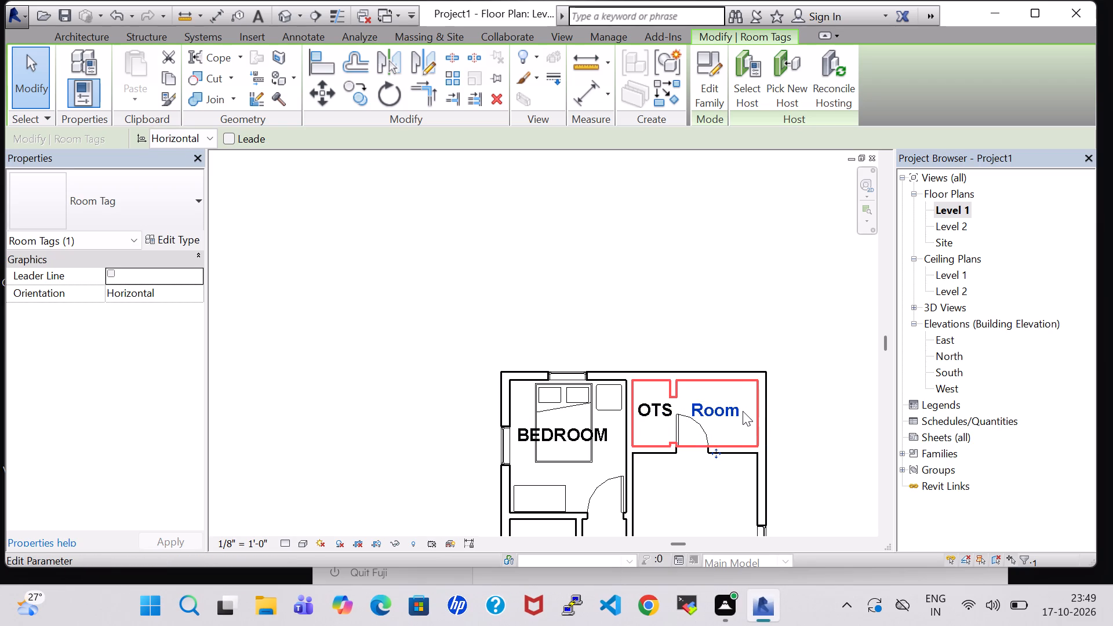
pyautogui.click(741, 411)
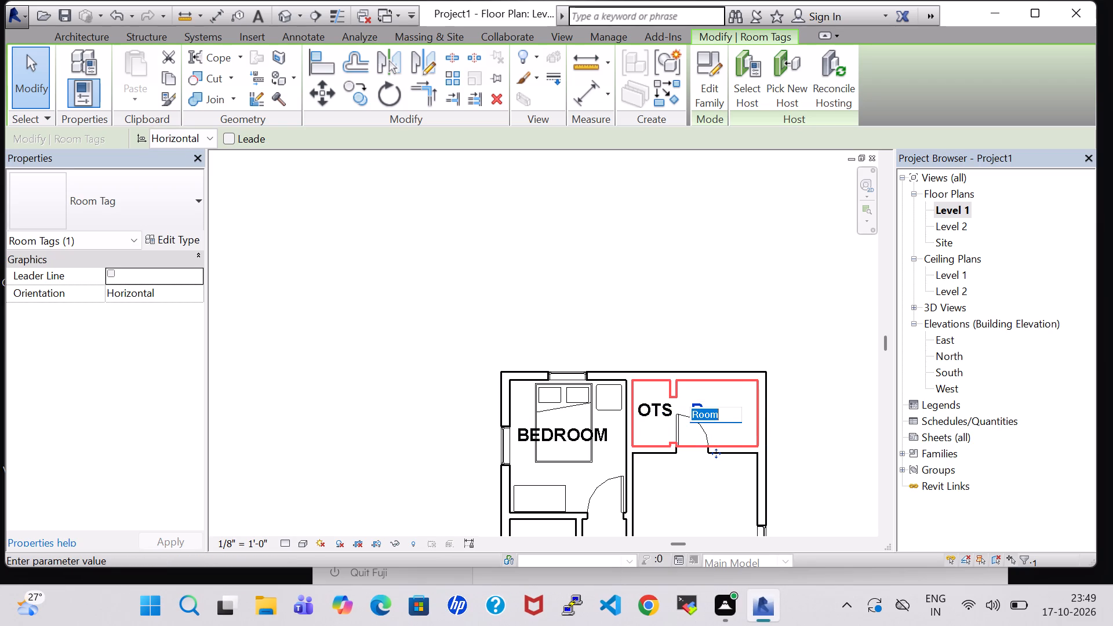
pyautogui.press('BackSpace')
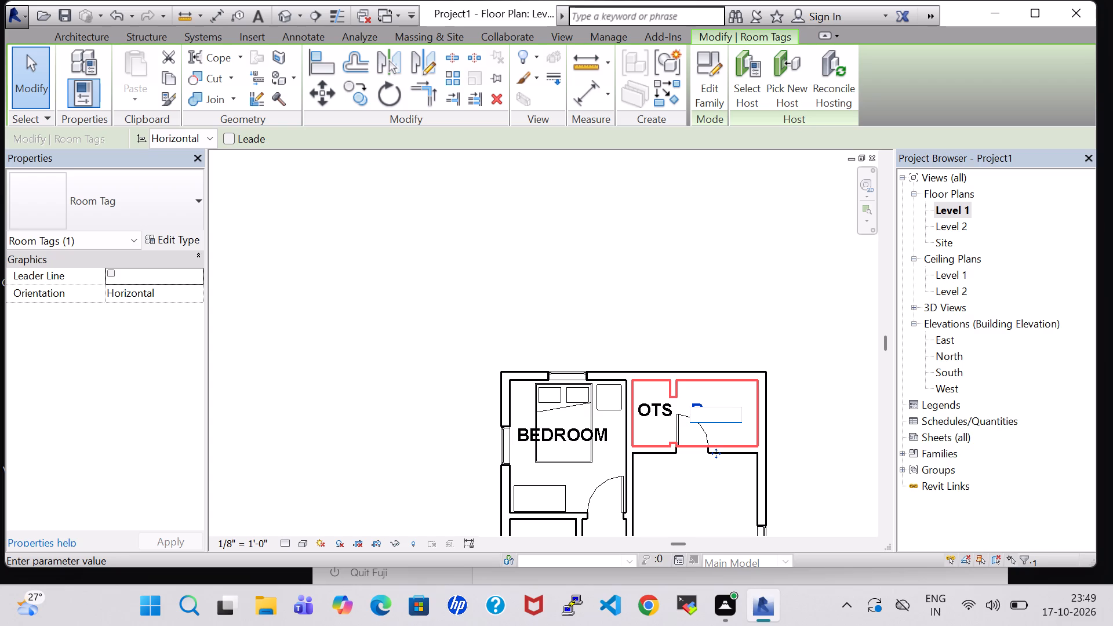
pyautogui.write('A.BATH')
pyautogui.press('Return')
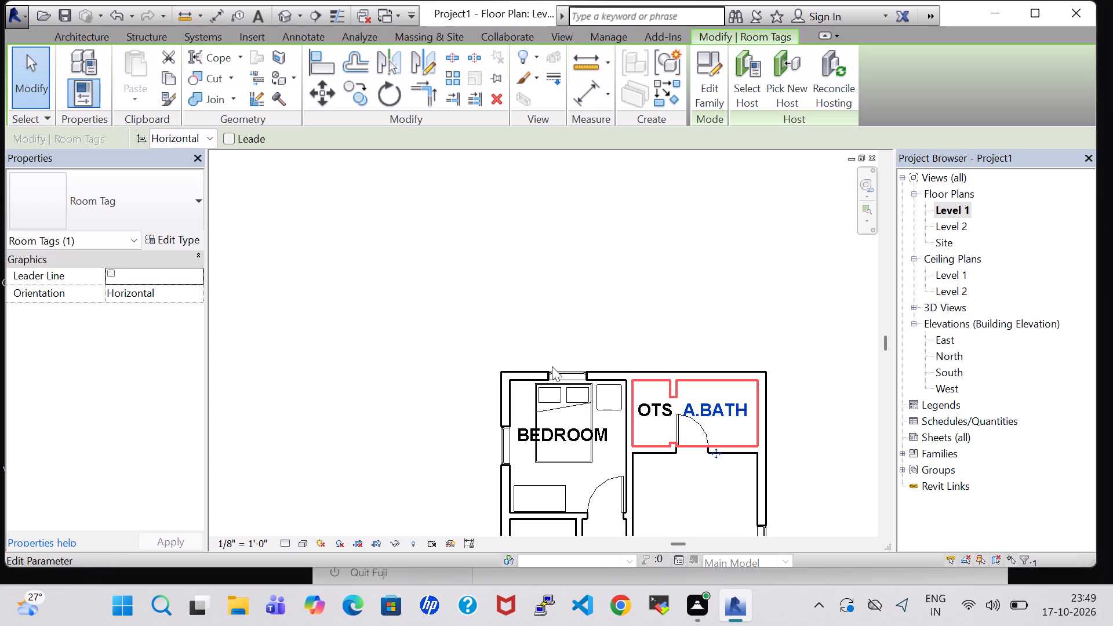
pyautogui.click(779, 267)
# Start placing a component and open the US Imperial library for loading a family.
pyautogui.click(160, 73)
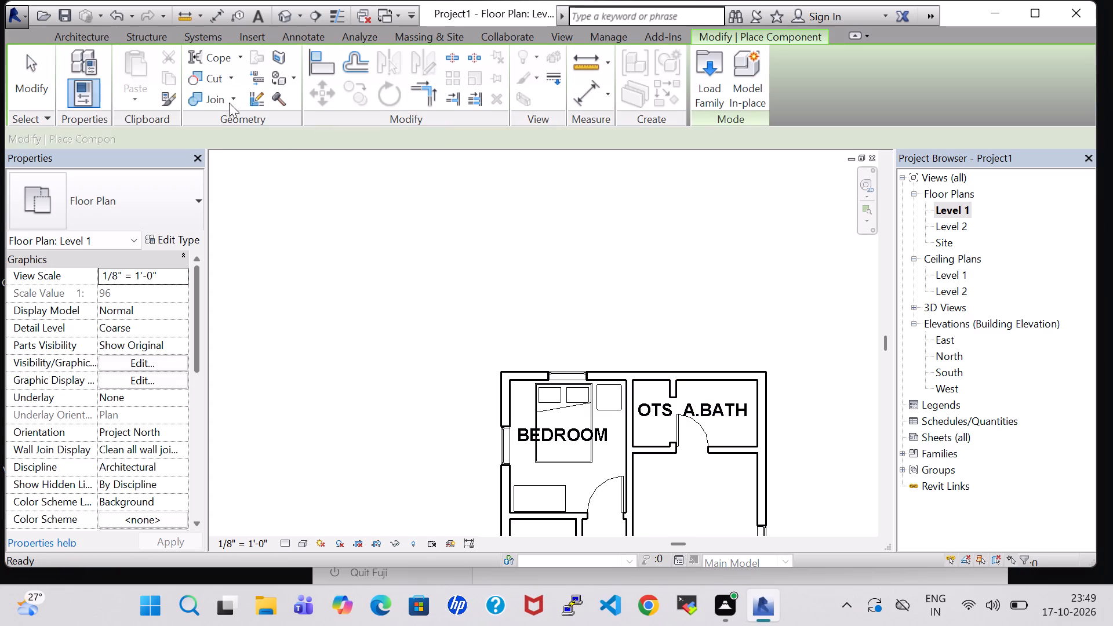
pyautogui.click(710, 93)
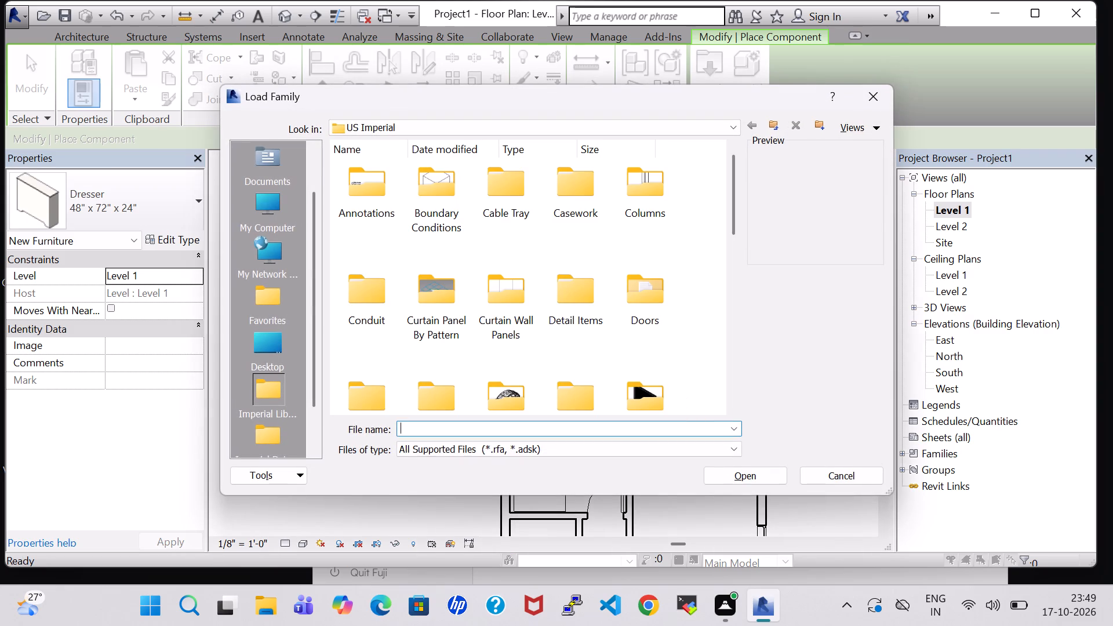
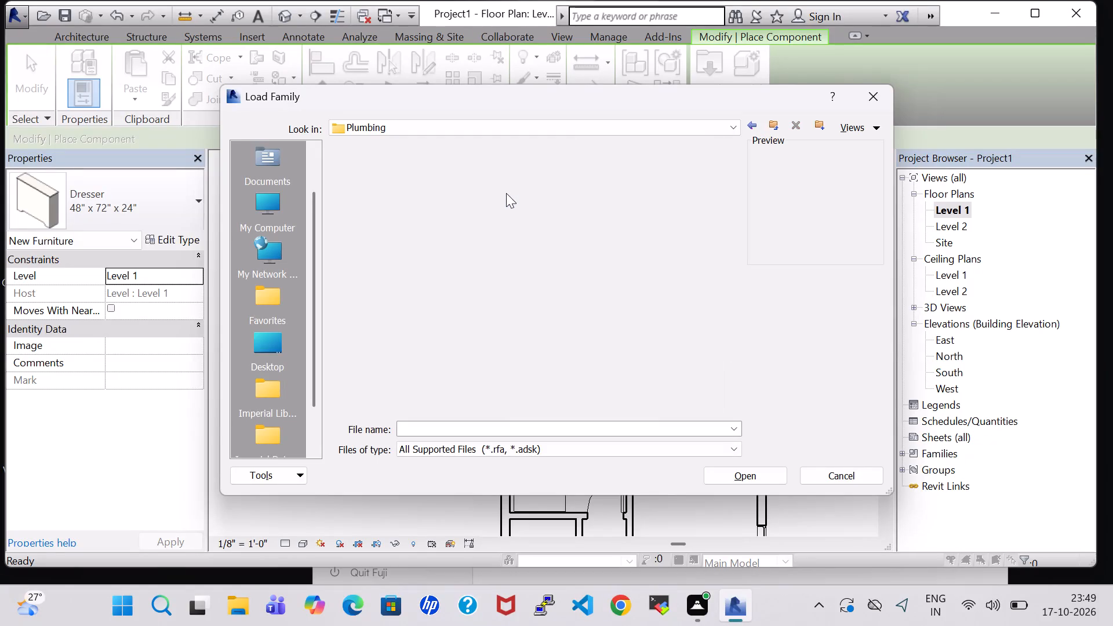
# Load the Toilet-Domestic-3D family from the Water Closets folder of the architectural plumbing fixtures.
pyautogui.click(385, 205)
pyautogui.moveTo(382, 205); pyautogui.dragTo(370, 205)
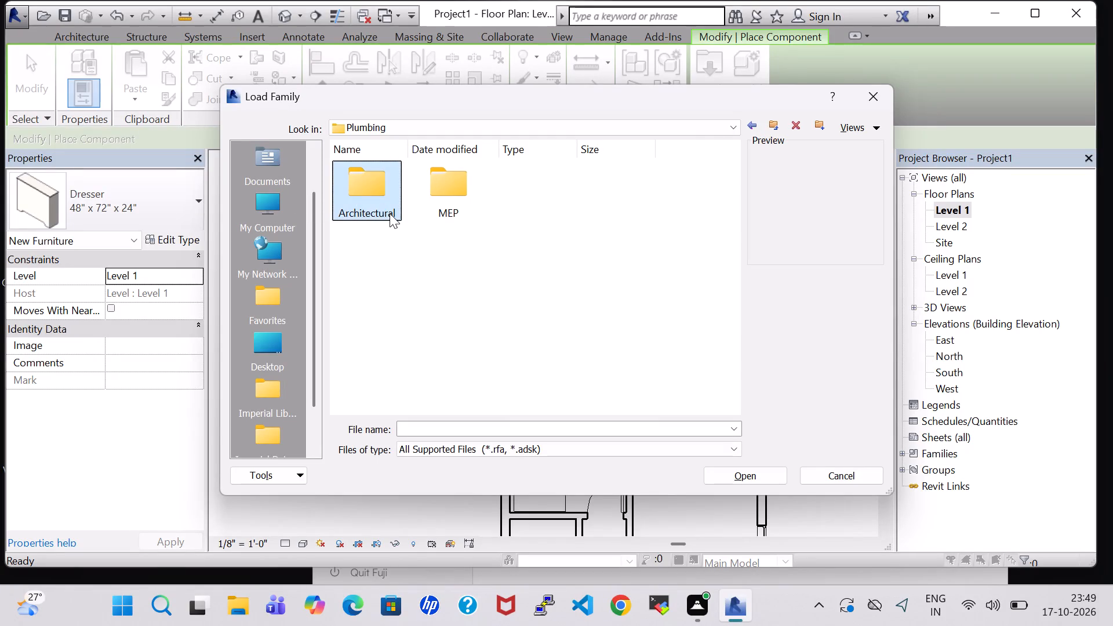
pyautogui.doubleClick(390, 213)
pyautogui.doubleClick(432, 219)
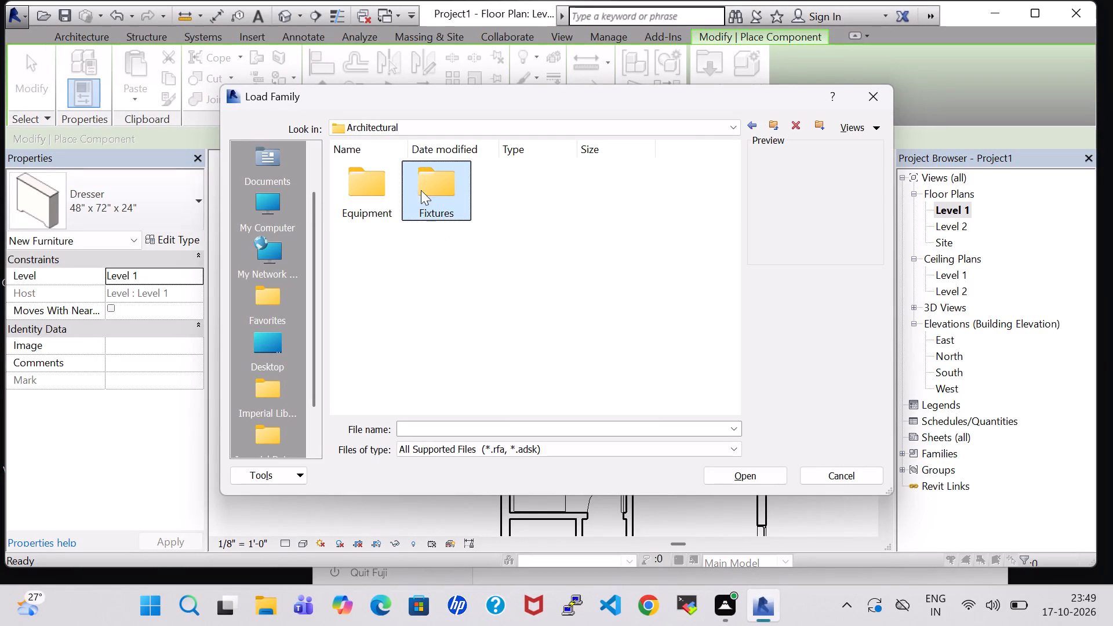
pyautogui.click(497, 264)
pyautogui.doubleClick(449, 176)
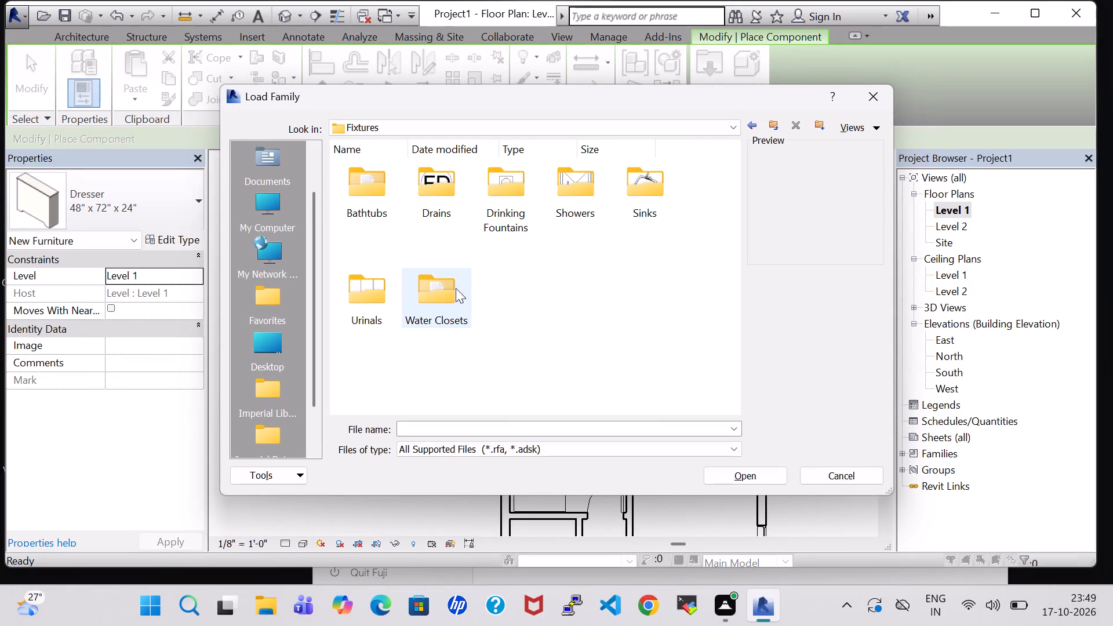
pyautogui.doubleClick(437, 292)
pyautogui.click(515, 184)
pyautogui.click(571, 188)
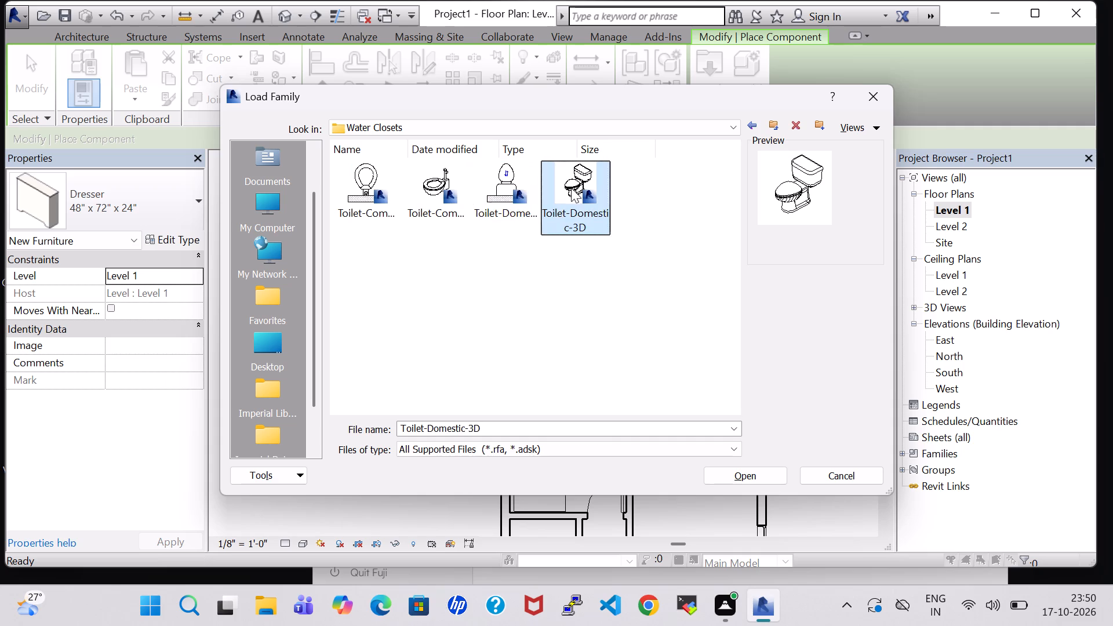
pyautogui.click(761, 472)
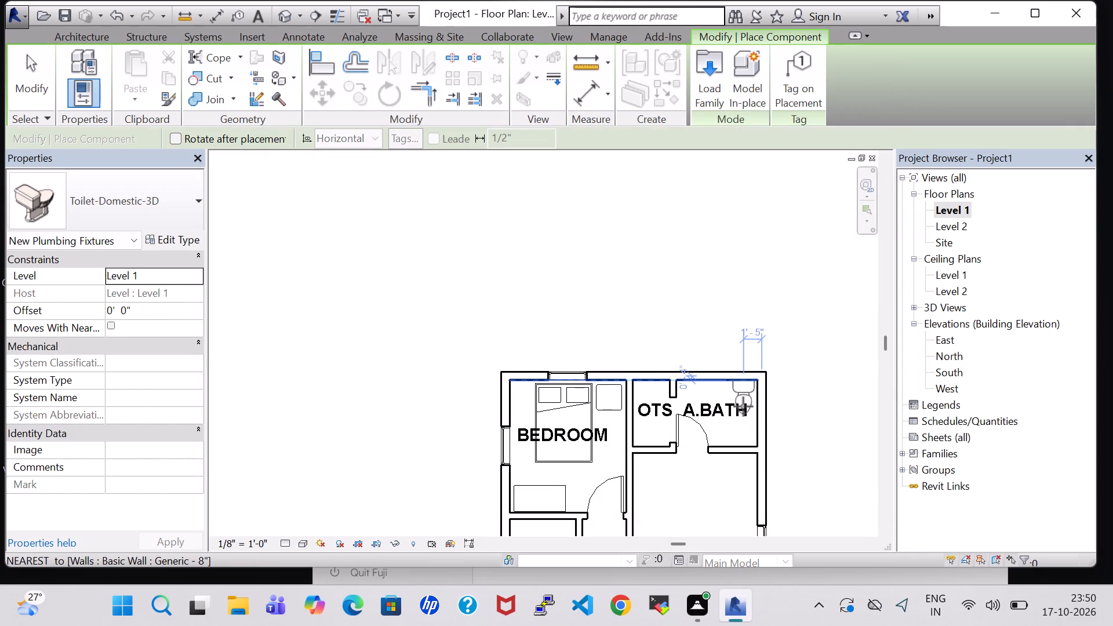
# Place the toilet in A.BATH's upper corner away from OTS, about 1'-5" from the side wall, and nudge it against the upper wall.
pyautogui.scroll(3, 743, 406)
pyautogui.click(743, 406)
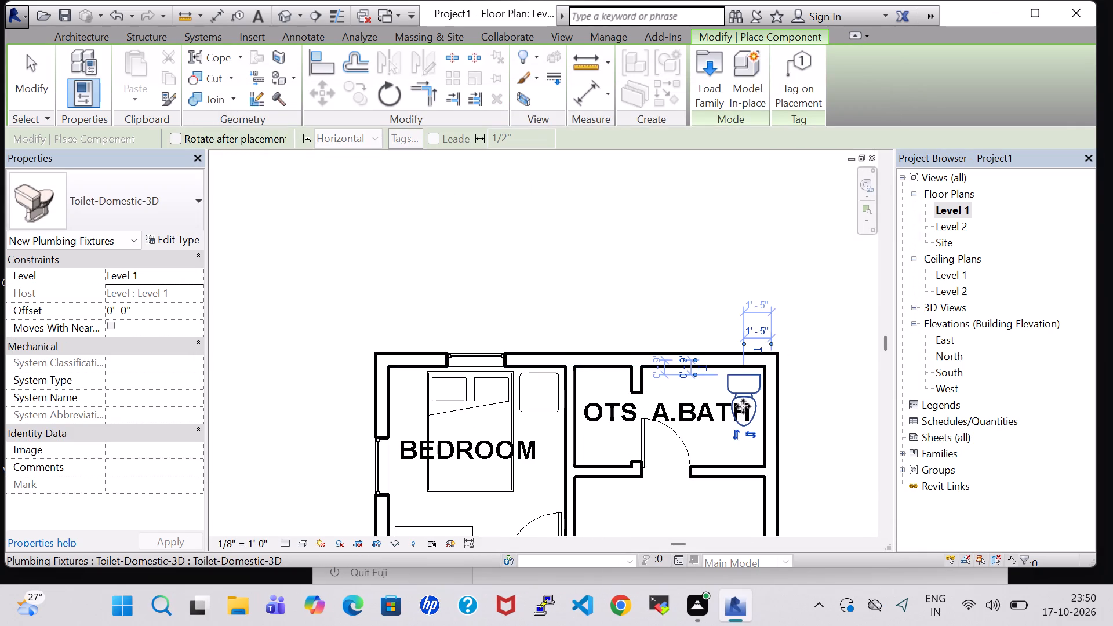
pyautogui.press('Escape')
pyautogui.press('Escape')
pyautogui.click(741, 384)
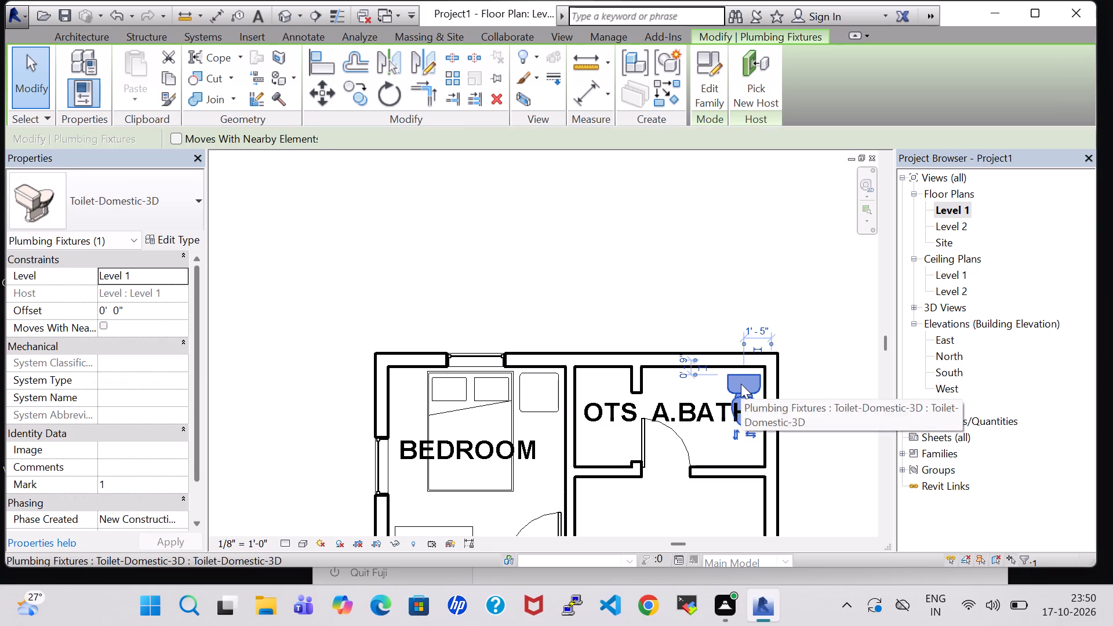
pyautogui.press('Up')
pyautogui.press('Up')
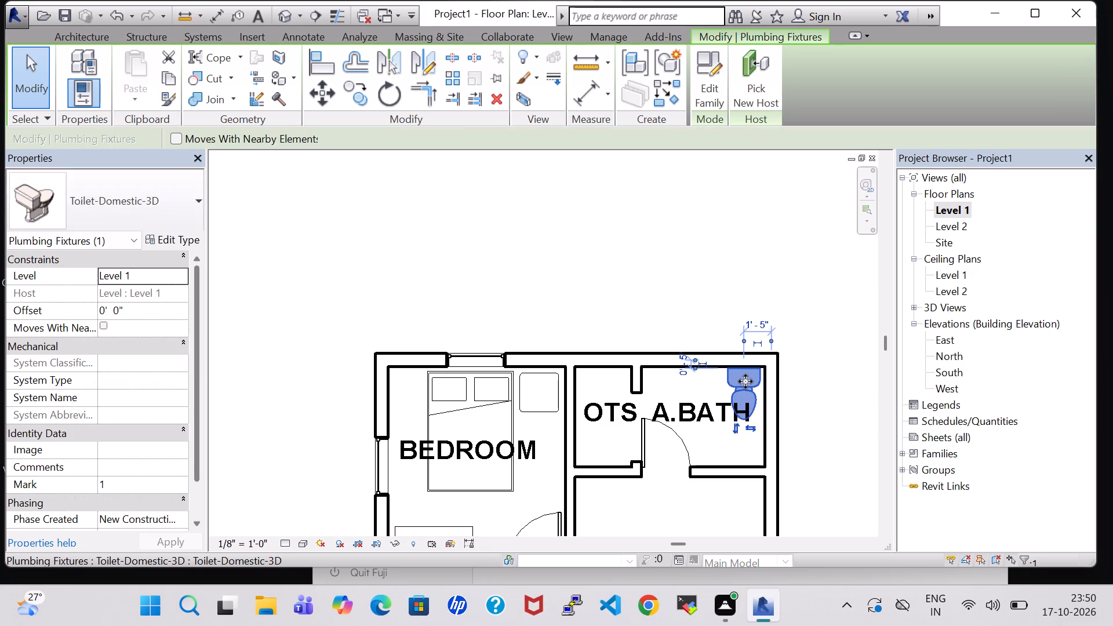
pyautogui.press('Left')
pyautogui.click(741, 275)
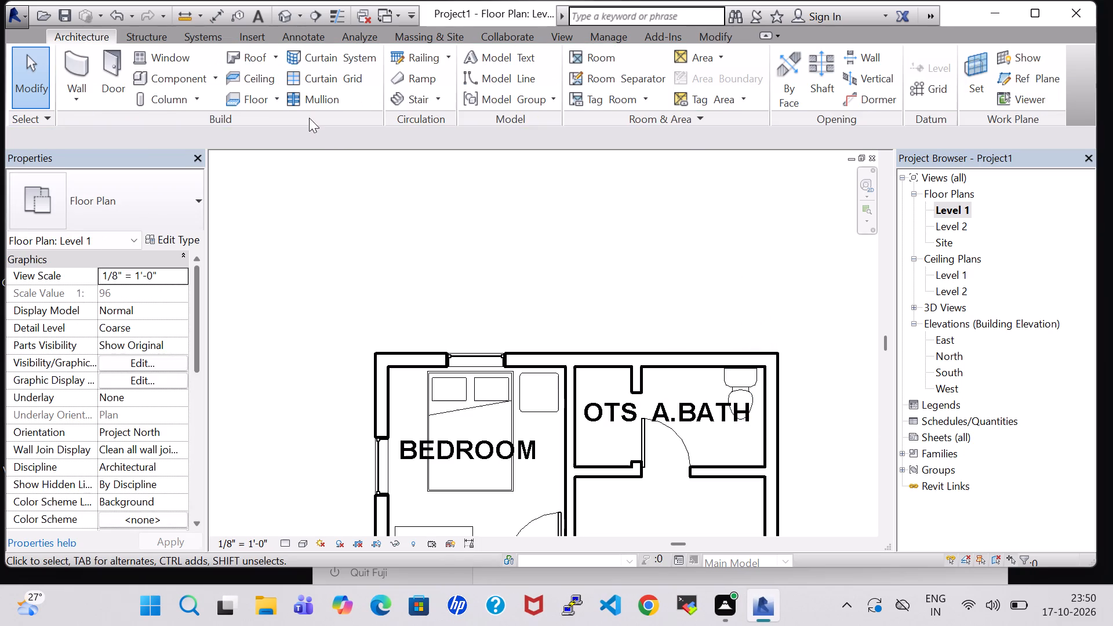
# Load the Sink Vanity-Square family from the Sinks folder of the architectural plumbing fixtures.
pyautogui.click(165, 83)
pyautogui.click(697, 78)
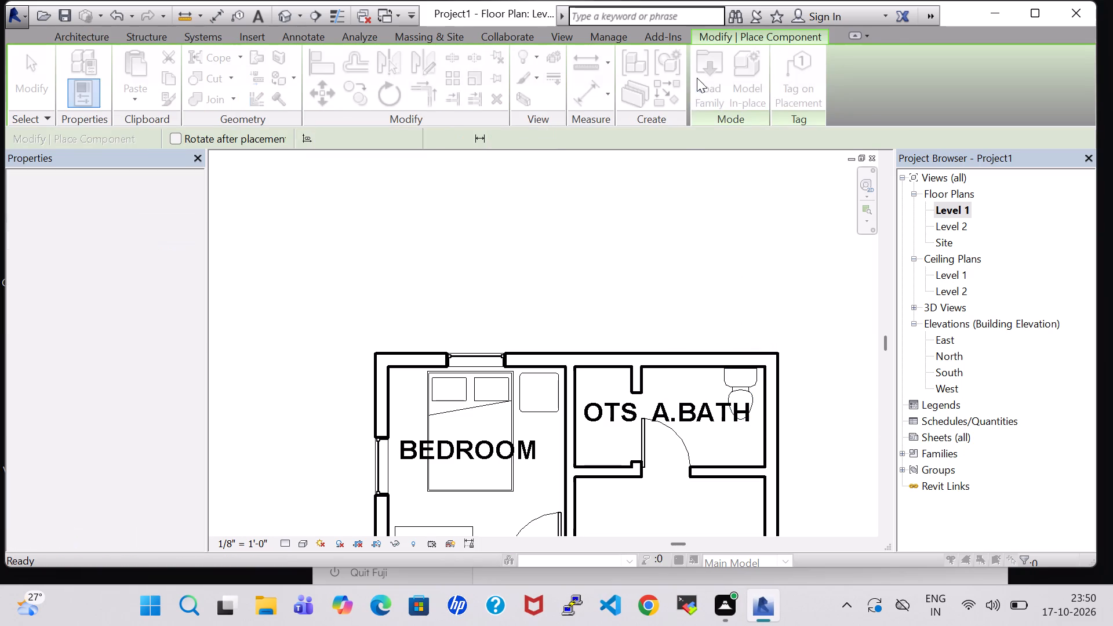
pyautogui.click(641, 394)
pyautogui.press('p')
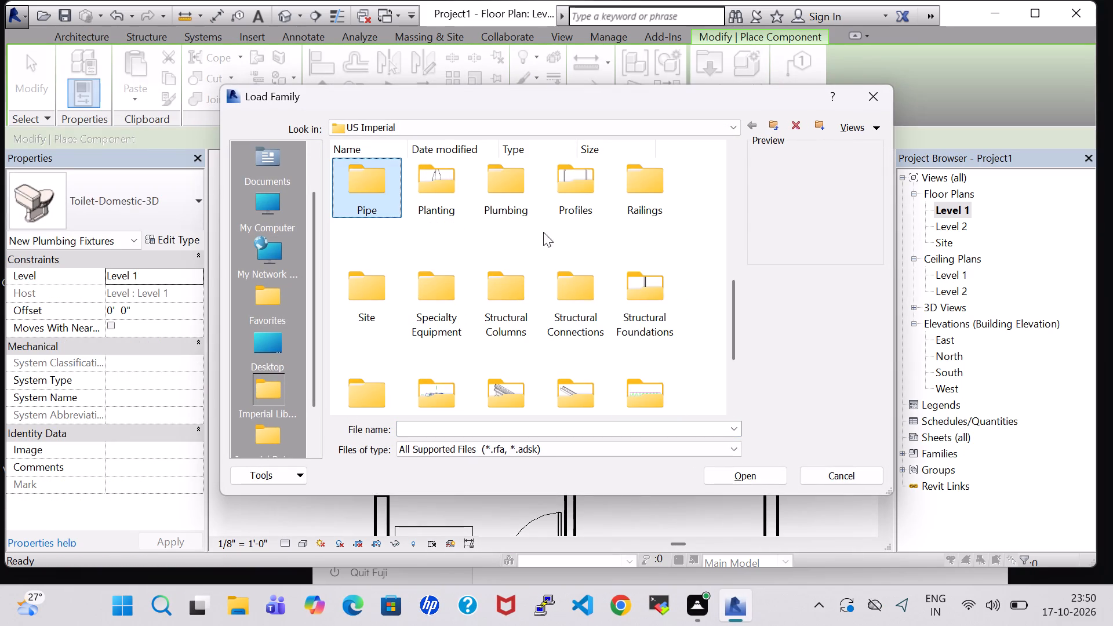
pyautogui.doubleClick(511, 199)
pyautogui.doubleClick(380, 202)
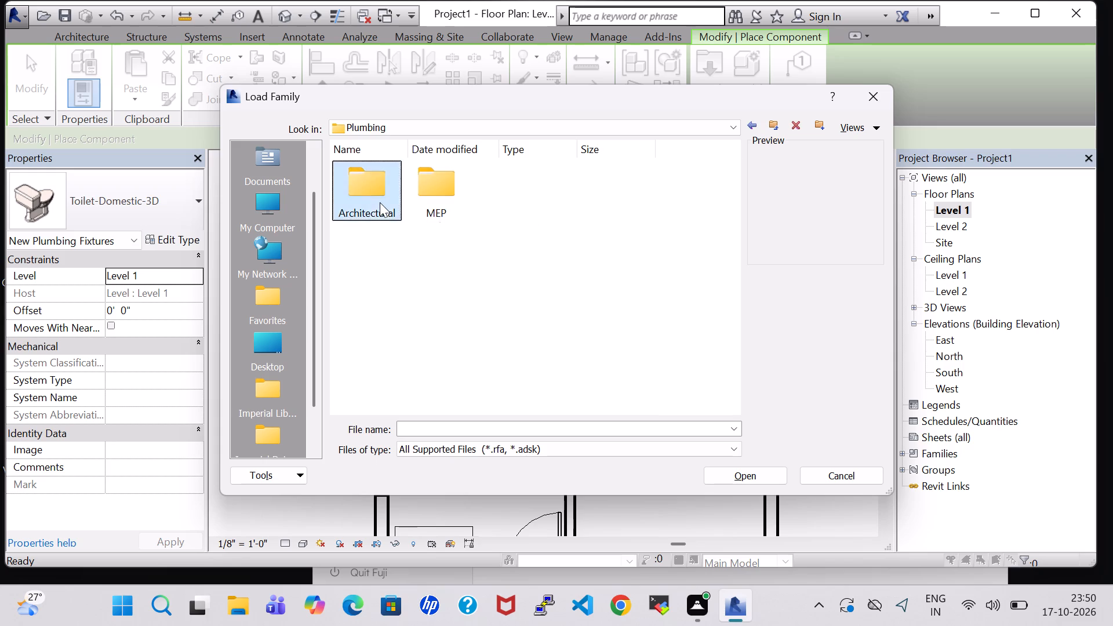
pyautogui.click(439, 203)
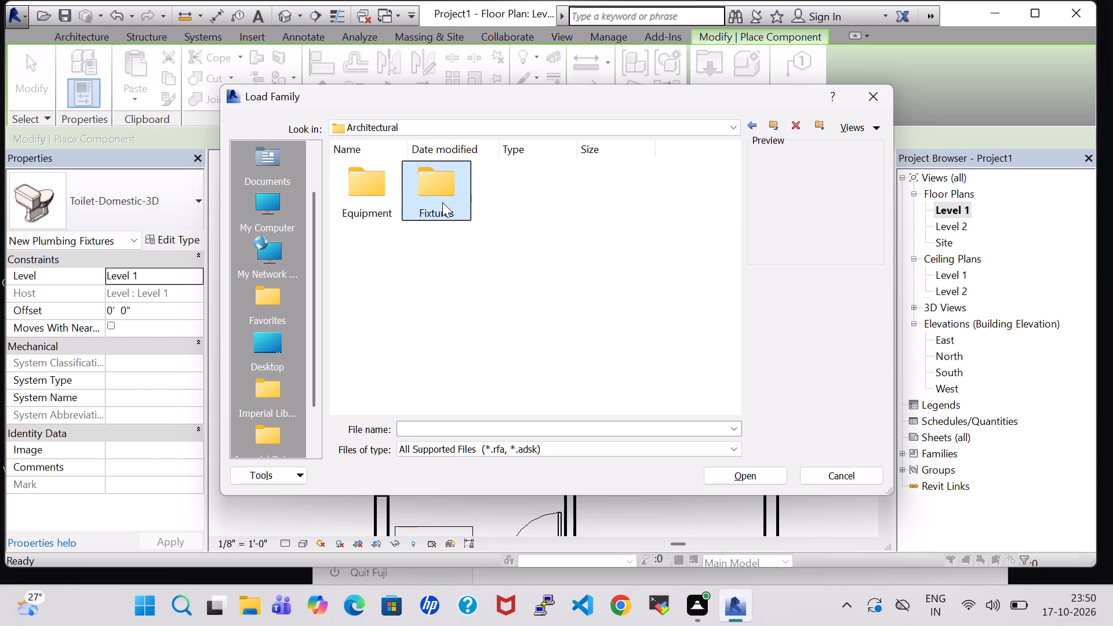
pyautogui.doubleClick(442, 202)
pyautogui.doubleClick(662, 198)
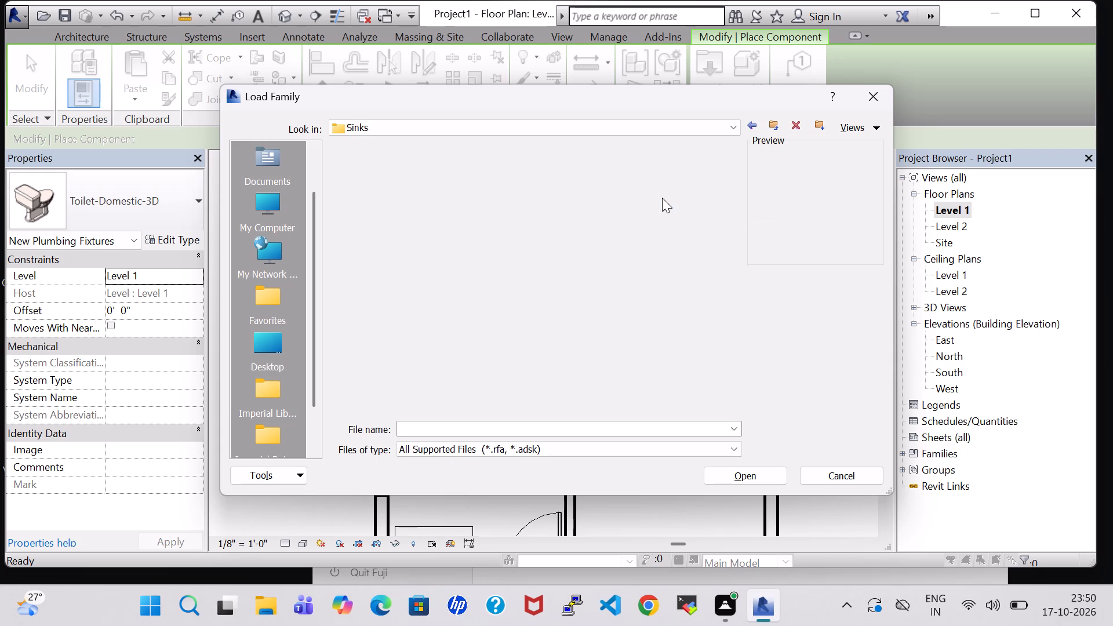
pyautogui.click(366, 296)
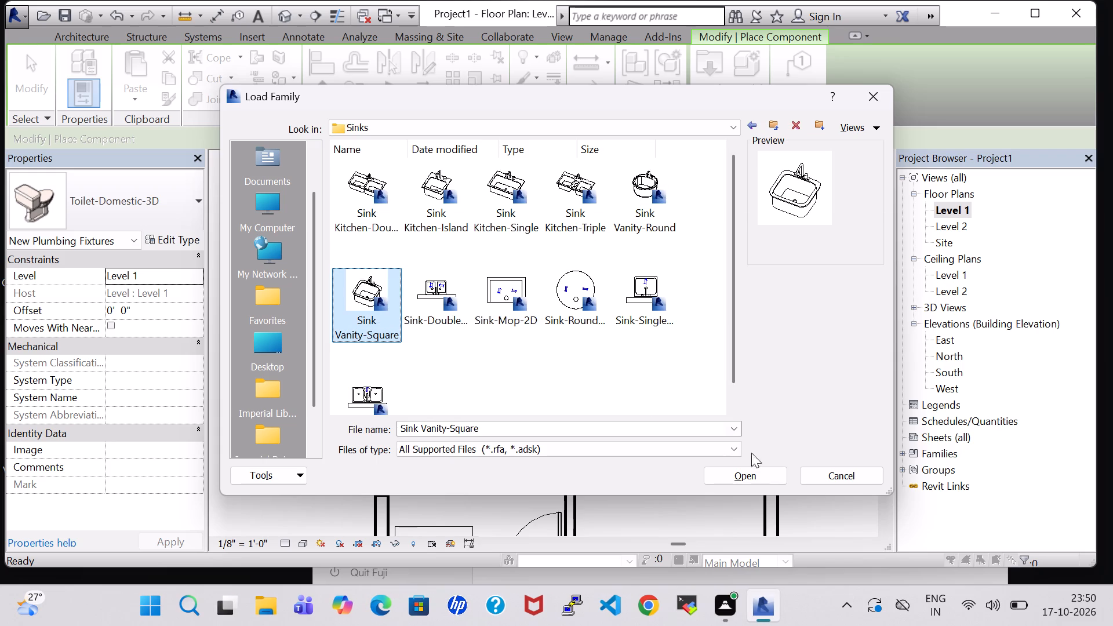
pyautogui.click(775, 476)
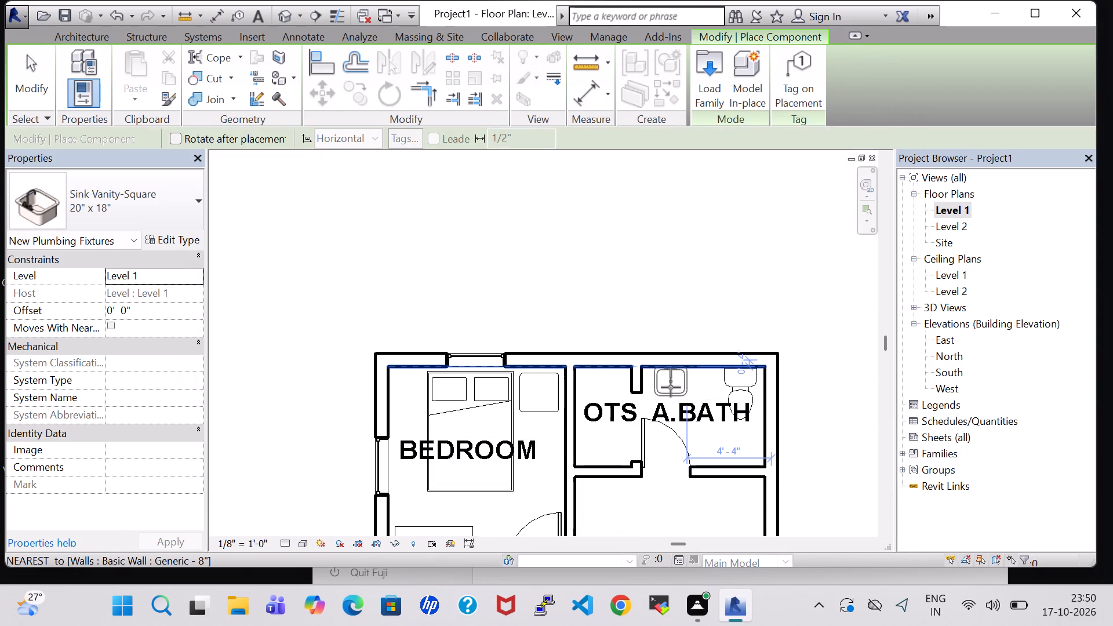
# Place the 20" x 18" vanity sink in A.BATH beside the OTS partition and nudge it up against the upper wall.
pyautogui.scroll(3, 671, 387)
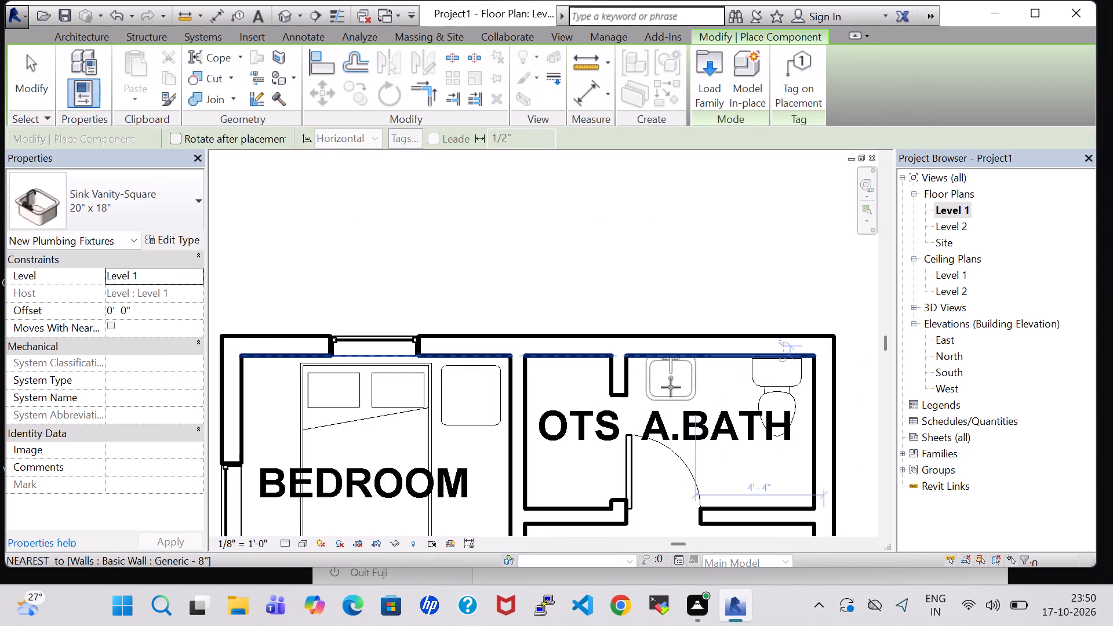
pyautogui.scroll(4, 671, 387)
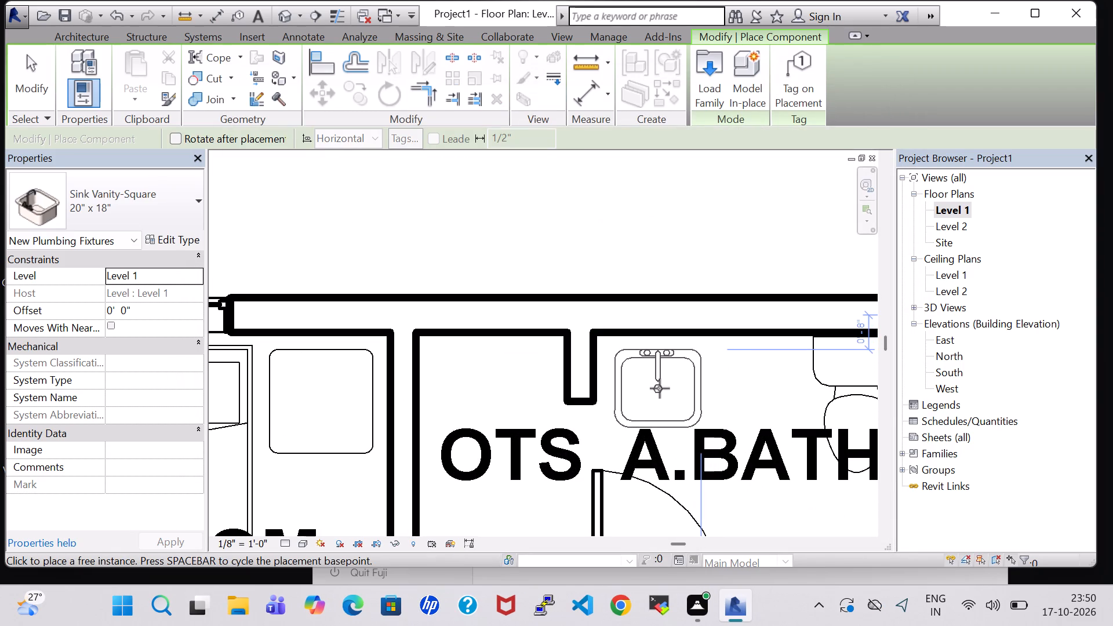
pyautogui.click(660, 387)
pyautogui.press('Escape')
pyautogui.press('Escape')
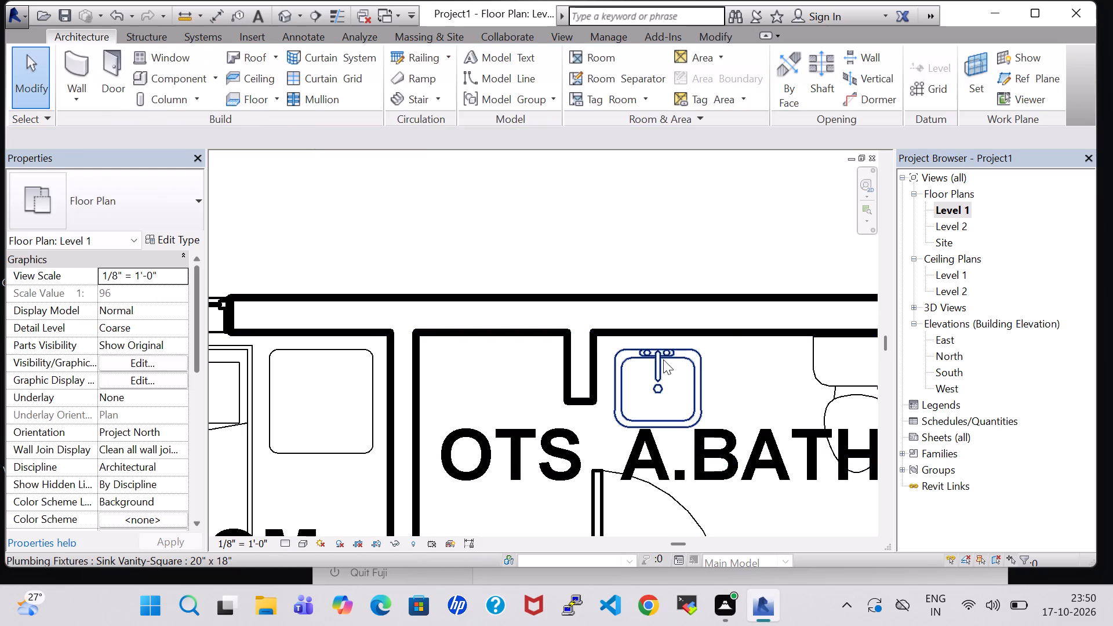
pyautogui.click(663, 359)
pyautogui.press('Up')
pyautogui.press('Up')
pyautogui.press('Up')
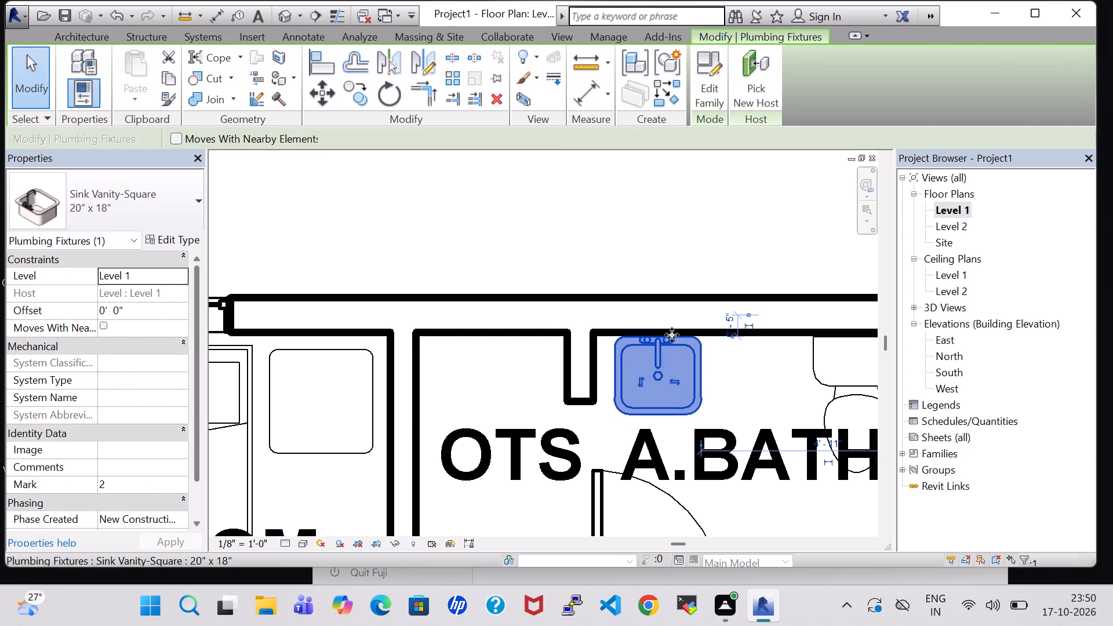
pyautogui.click(694, 248)
# Load the Floor Drain - Round family from the Drains folder of the MEP plumbing fixtures.
pyautogui.scroll(-5, 699, 267)
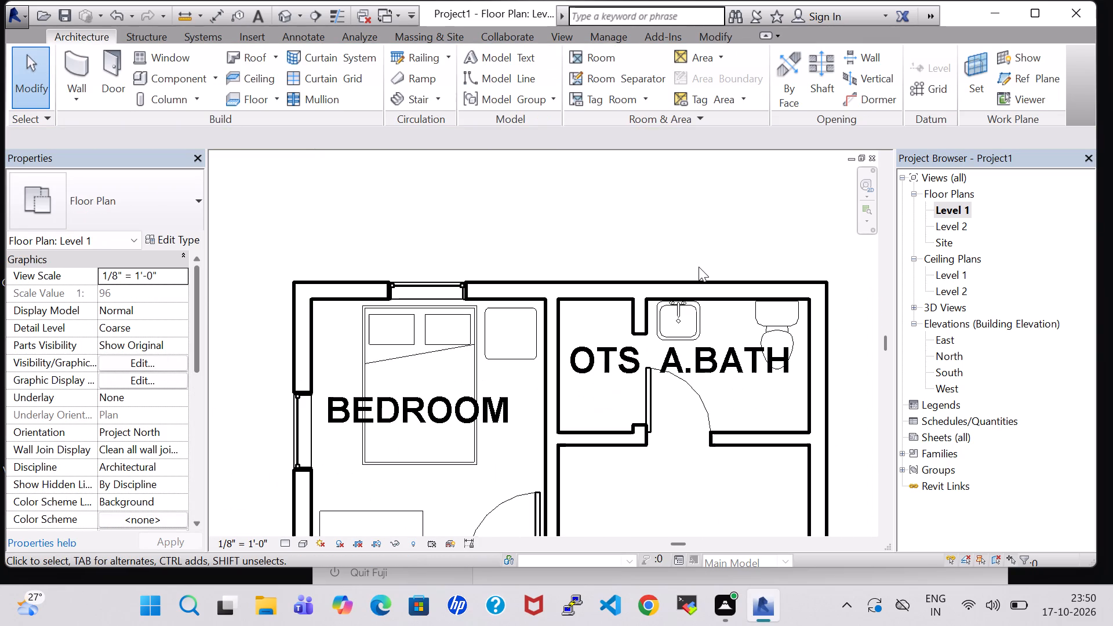
pyautogui.click(179, 78)
pyautogui.click(701, 89)
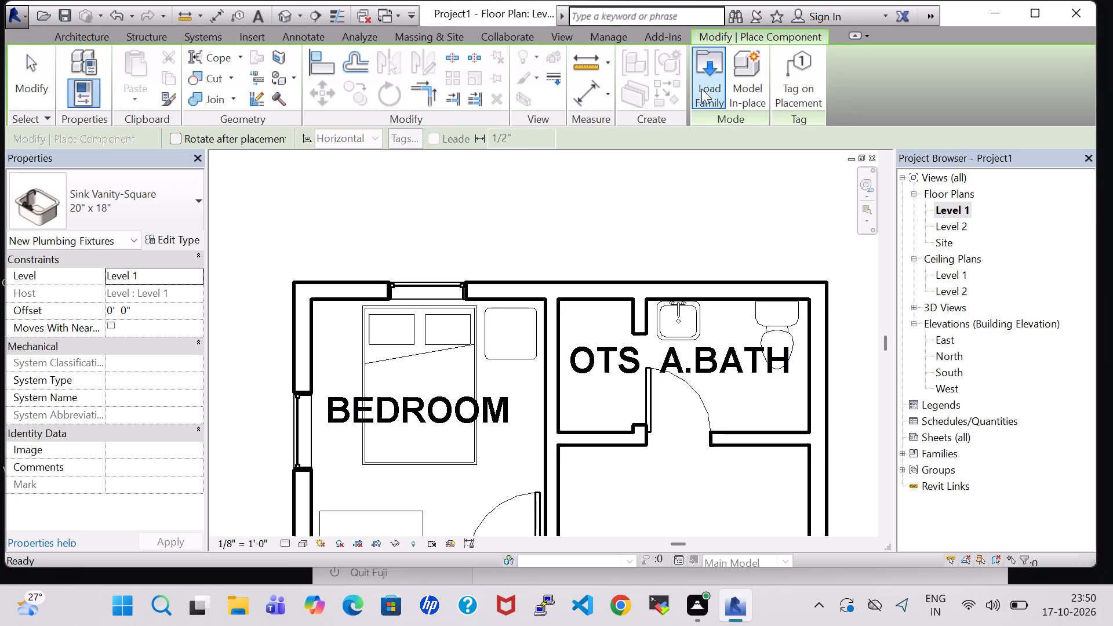
pyautogui.doubleClick(645, 395)
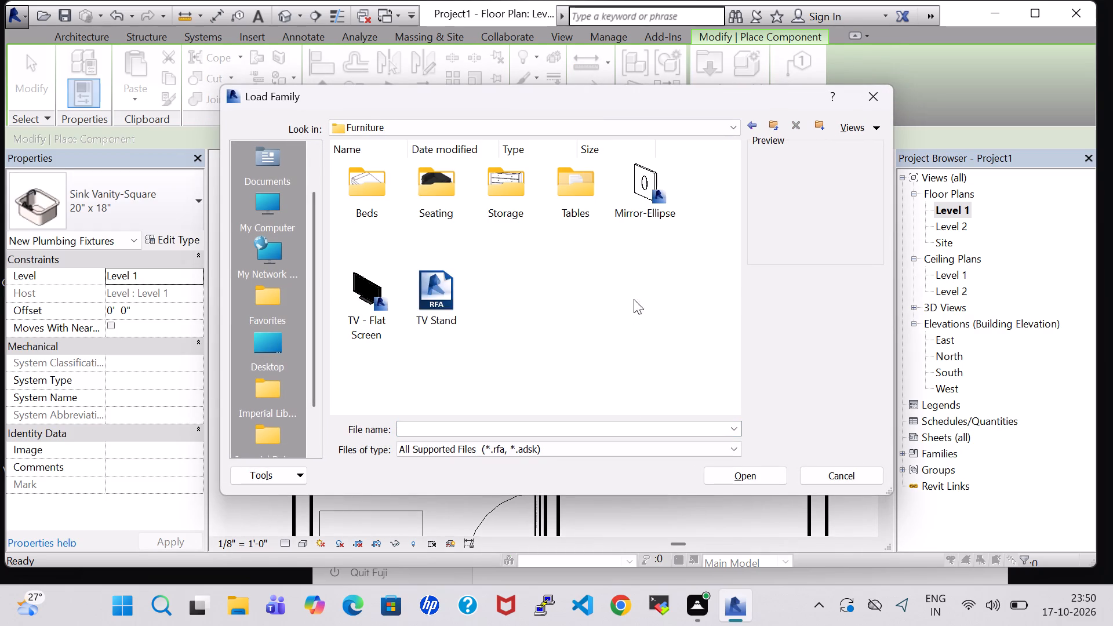
pyautogui.click(747, 130)
pyautogui.click(670, 385)
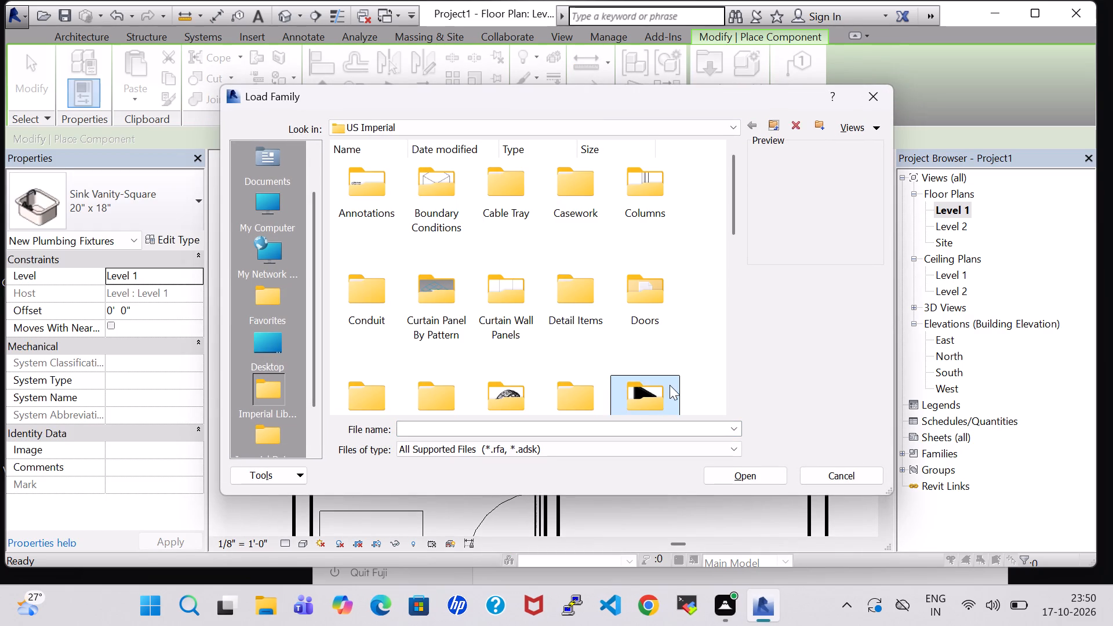
pyautogui.press('p')
pyautogui.doubleClick(499, 199)
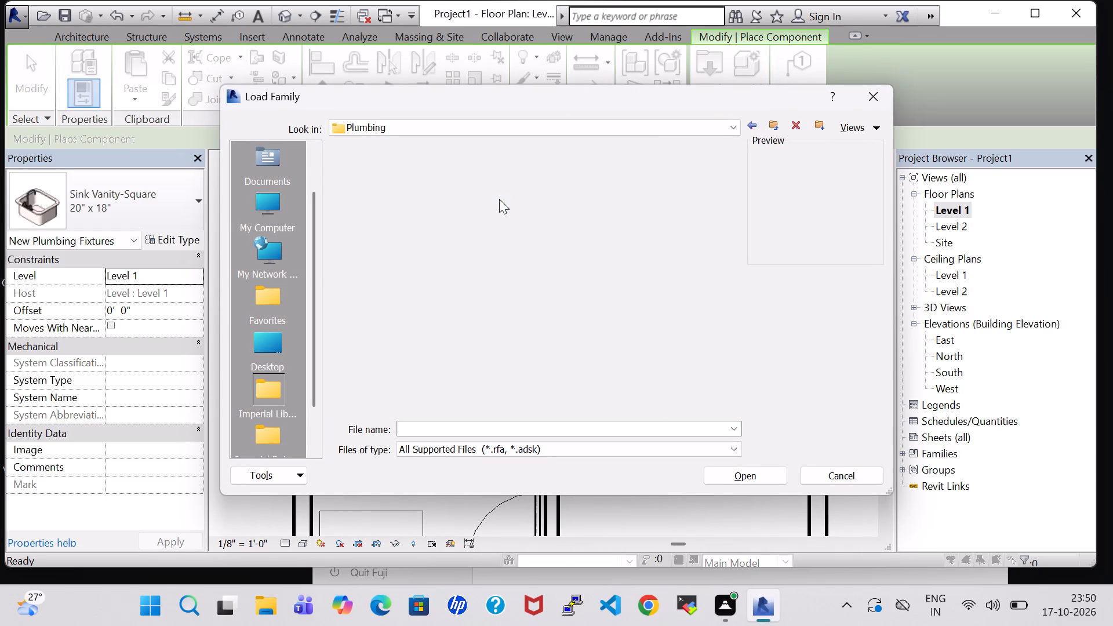
pyautogui.doubleClick(452, 198)
pyautogui.doubleClick(430, 218)
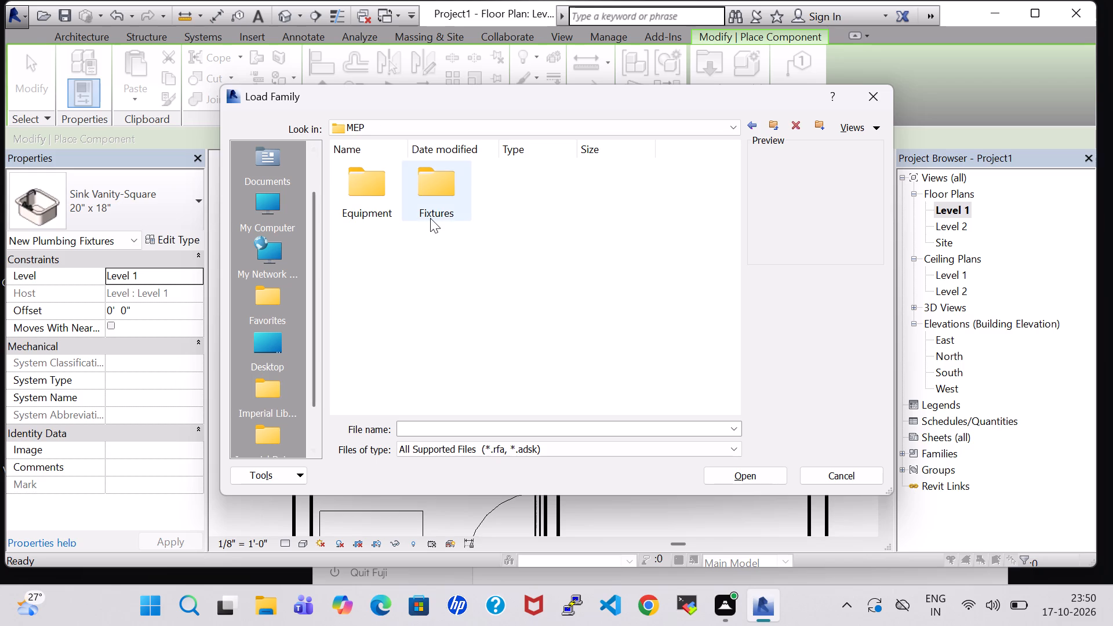
pyautogui.doubleClick(576, 207)
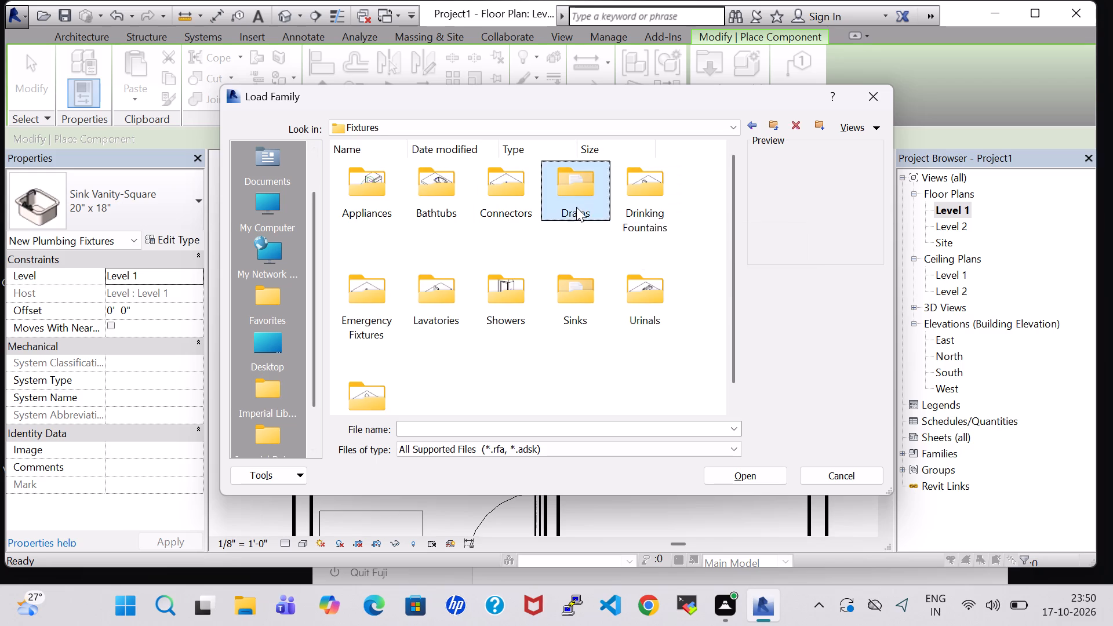
pyautogui.click(422, 187)
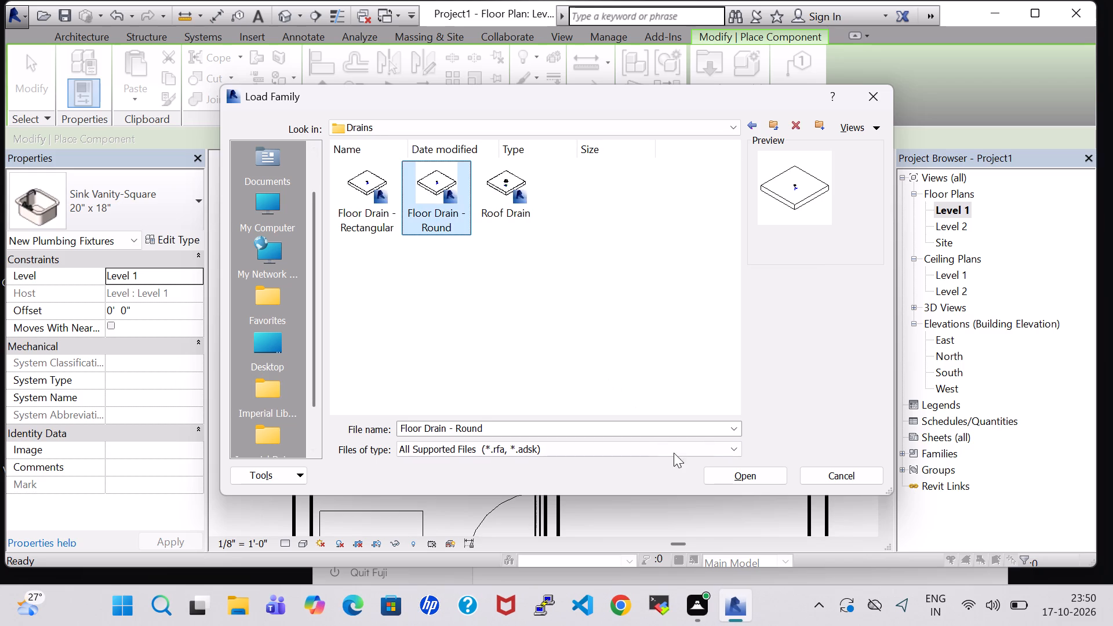
pyautogui.click(719, 484)
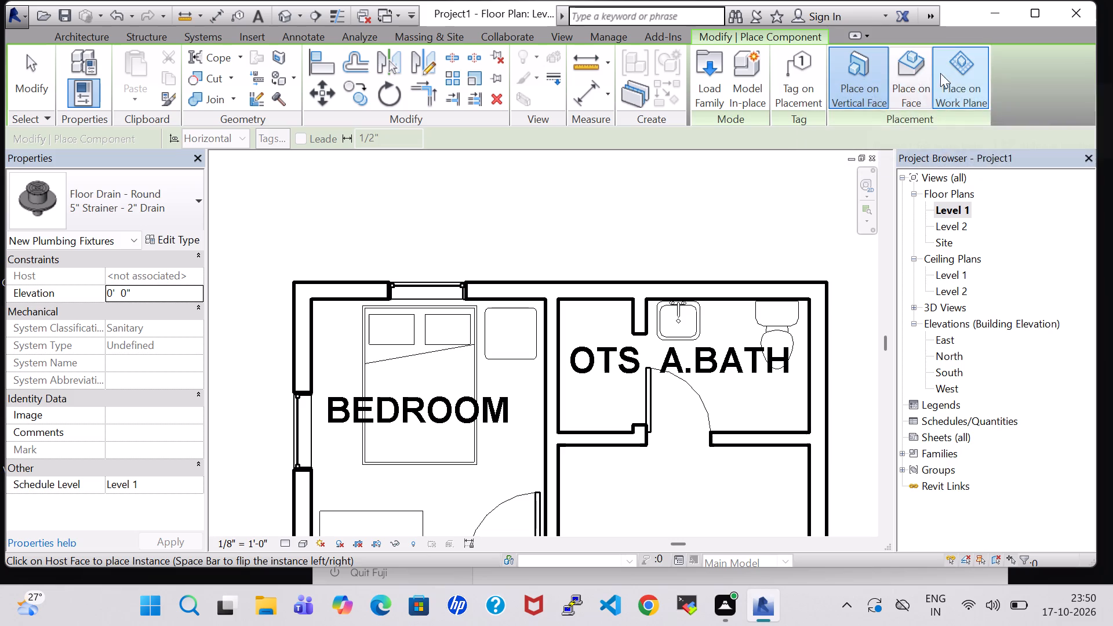
# Place the round floor drain on the Level 1 work plane in A.BATH's lower corner, about 1'-0" from the outer side wall.
pyautogui.click(959, 76)
pyautogui.scroll(2, 782, 376)
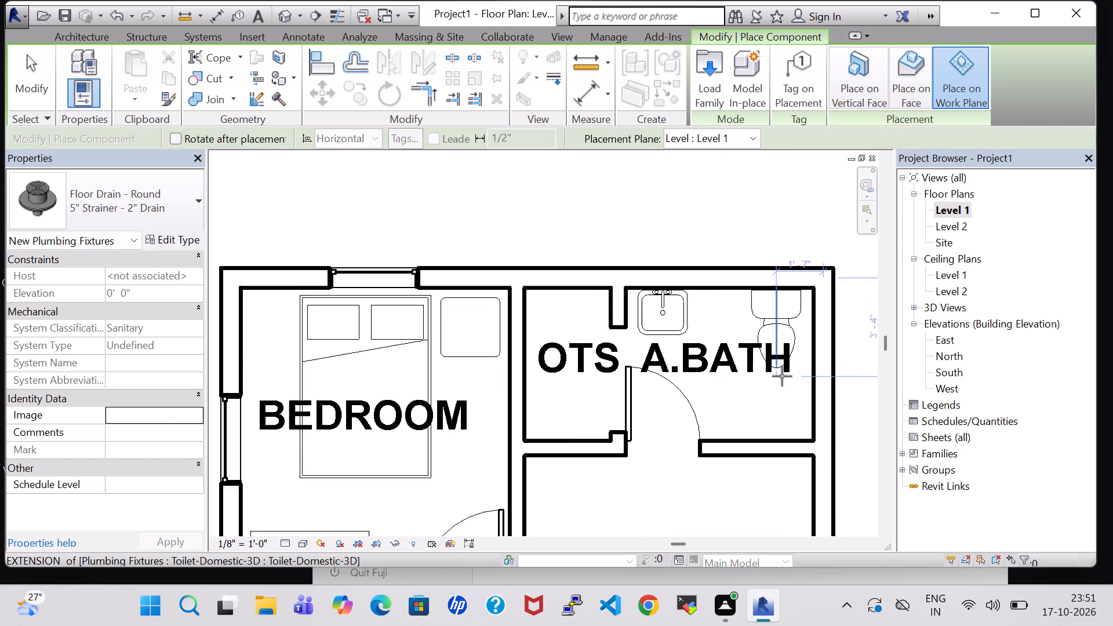
pyautogui.scroll(3, 782, 376)
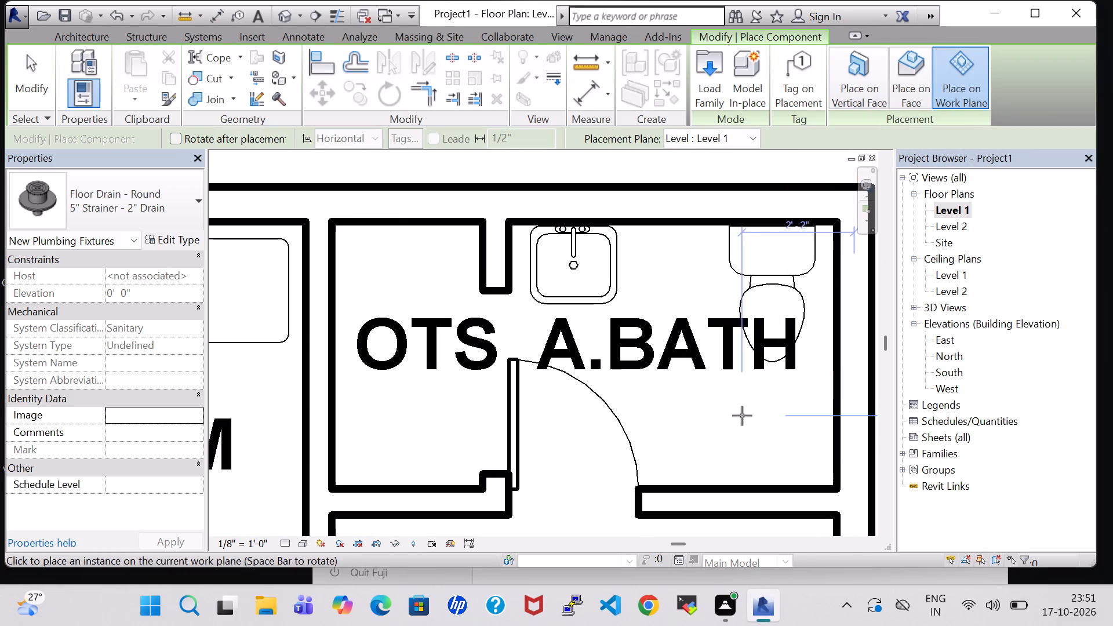
pyautogui.click(803, 469)
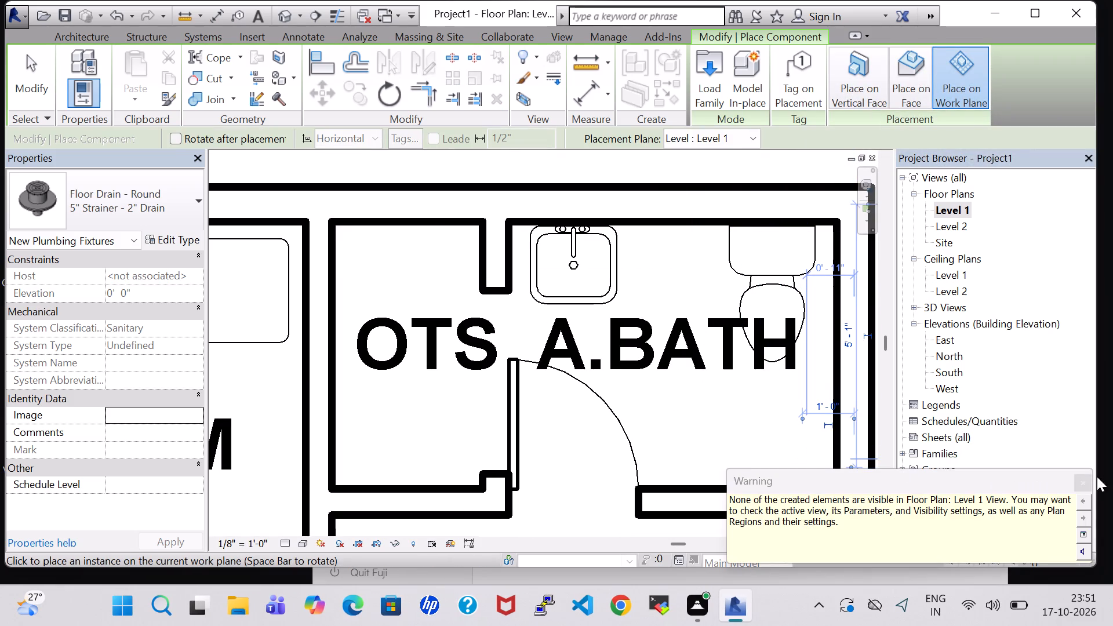
pyautogui.click(1076, 482)
# Open the 3D view and check the floor drain, toilet and sink in the attached bath from above.
pyautogui.click(286, 14)
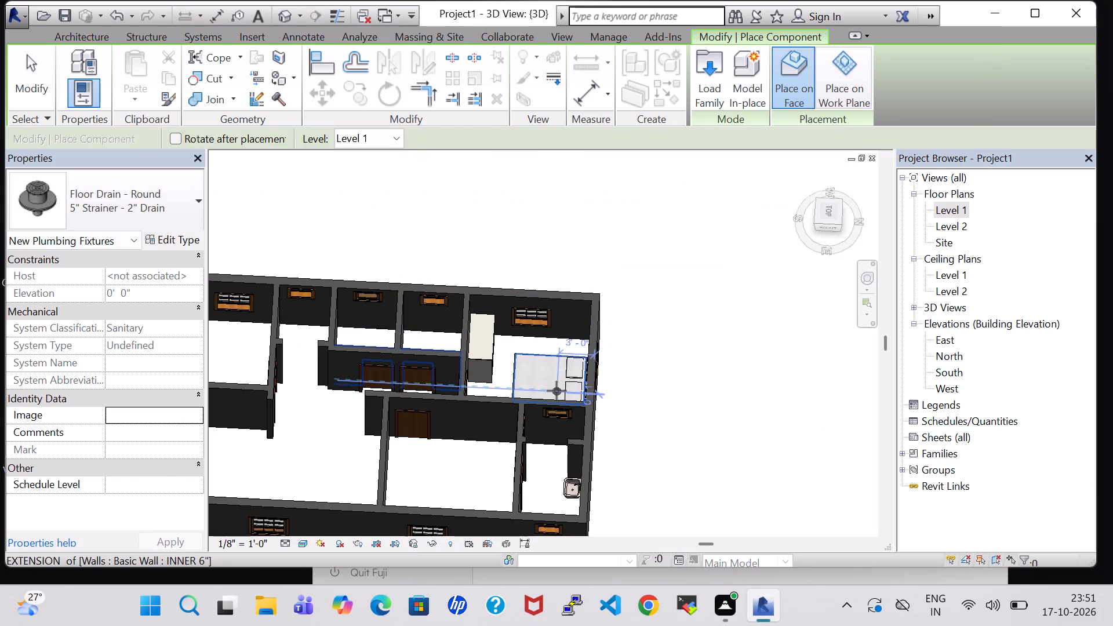
pyautogui.moveTo(594, 439); pyautogui.dragTo(690, 336, button='middle')
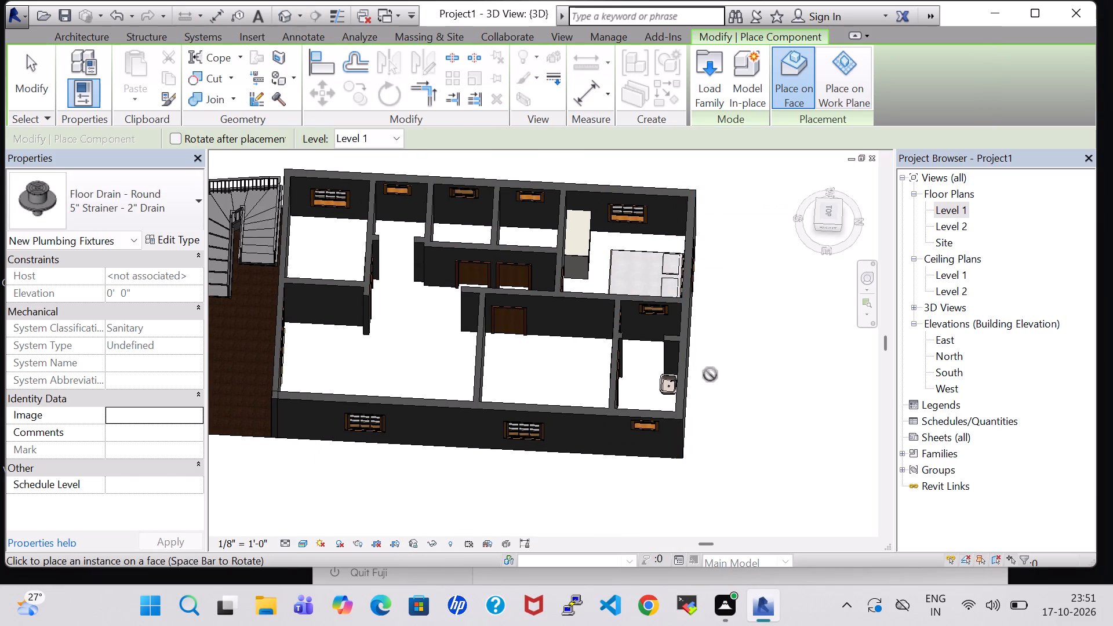
pyautogui.keyDown('shift'); pyautogui.moveTo(715, 374); pyautogui.dragTo(719, 457, button='middle'); pyautogui.keyUp('shift')
pyautogui.scroll(7, 703, 422)
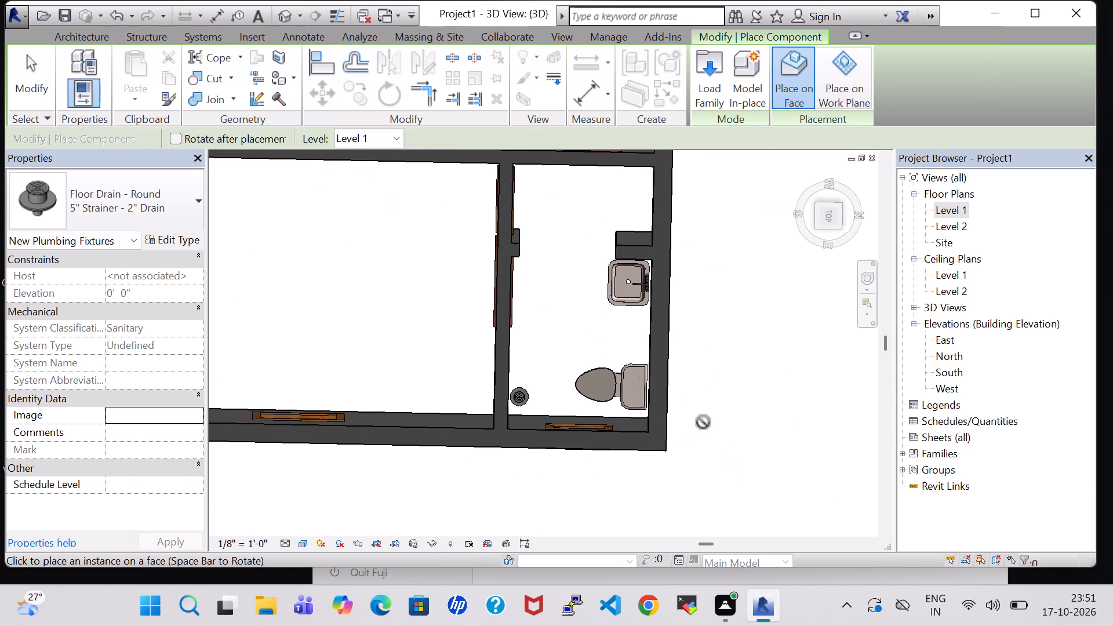
# End the floor drain placement and check the attached bath in the Level 1 floor plan.
pyautogui.press('Escape')
pyautogui.press('Escape')
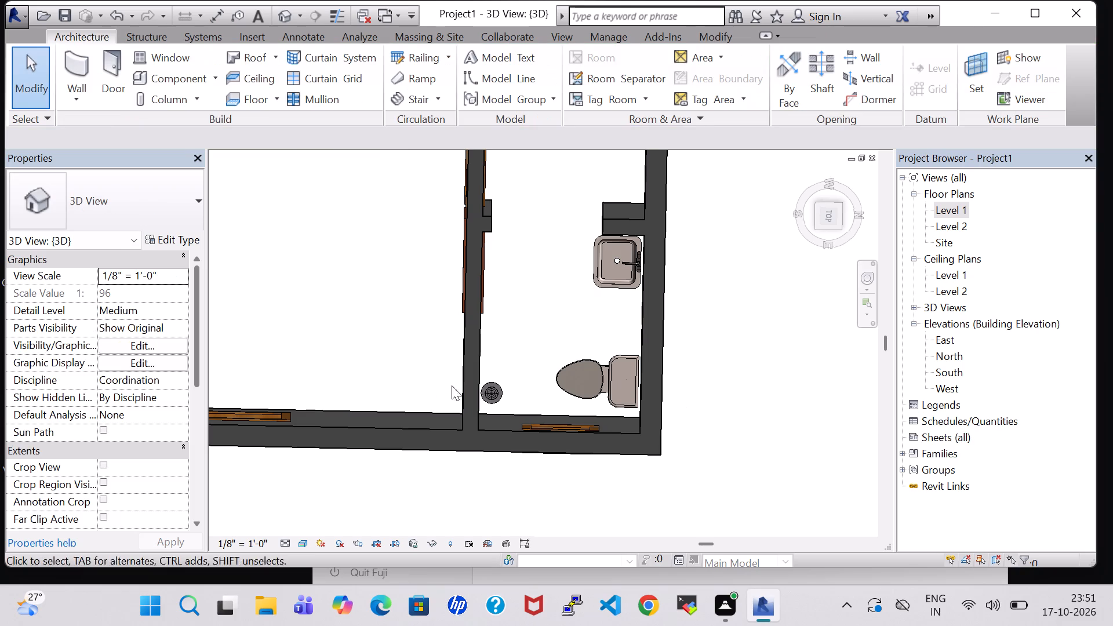
pyautogui.scroll(-1, 952, 388)
pyautogui.scroll(-7, 693, 330)
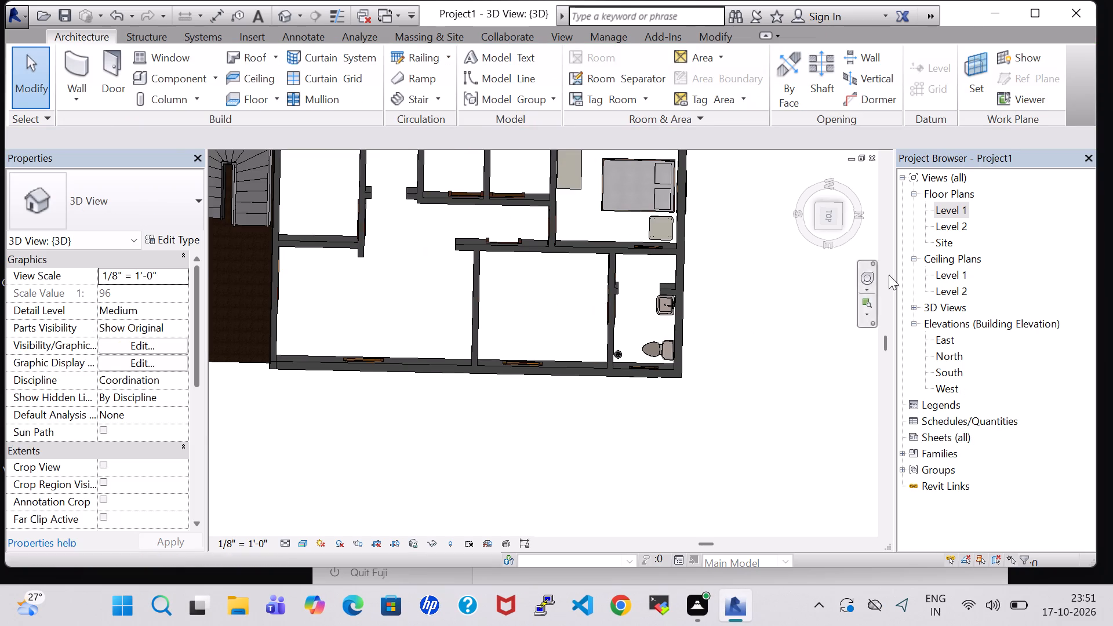
pyautogui.doubleClick(959, 203)
pyautogui.scroll(-3, 744, 281)
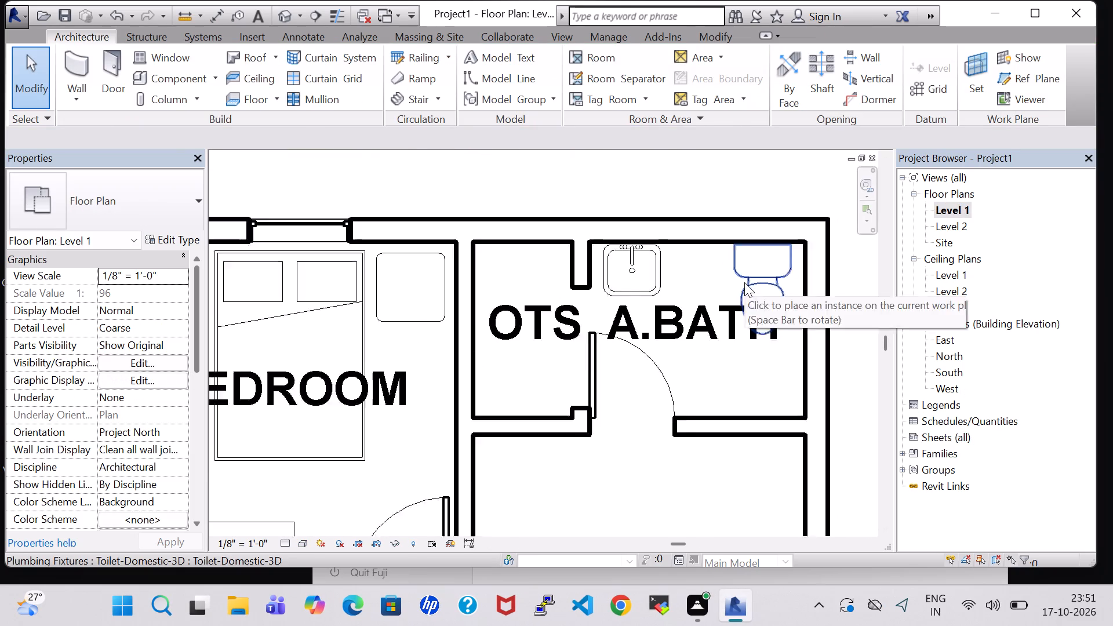
pyautogui.scroll(-5, 744, 282)
pyautogui.moveTo(831, 370); pyautogui.dragTo(834, 315, button='middle')
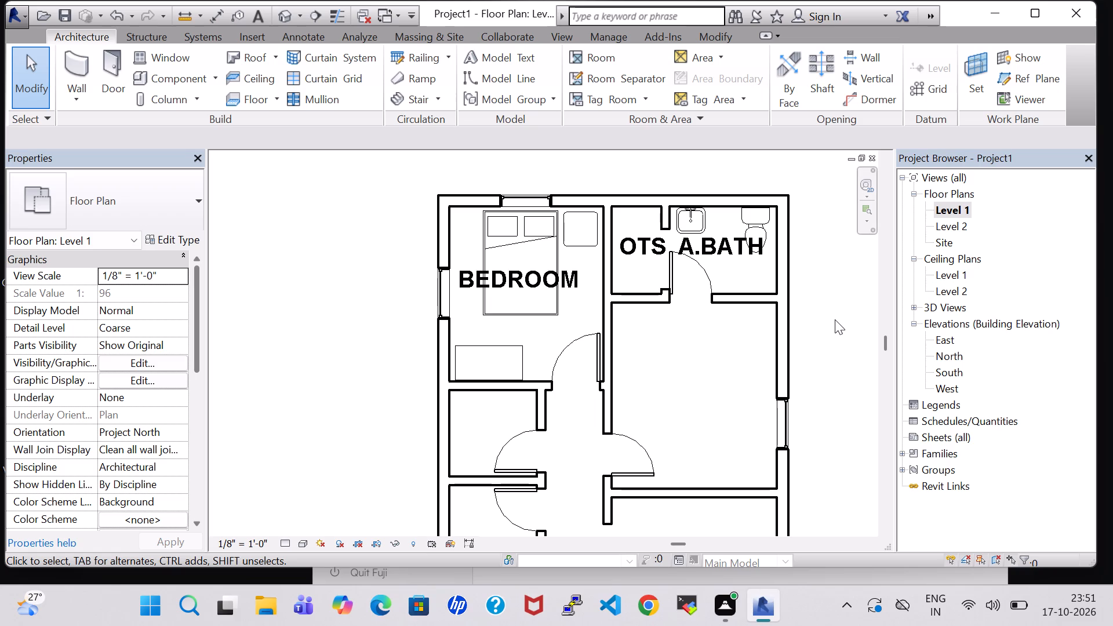
# In the 3D view seen from the top, nudge A.BATH's floor drain out of its corner, toward the toilet and away from the outer side wall.
pyautogui.click(277, 16)
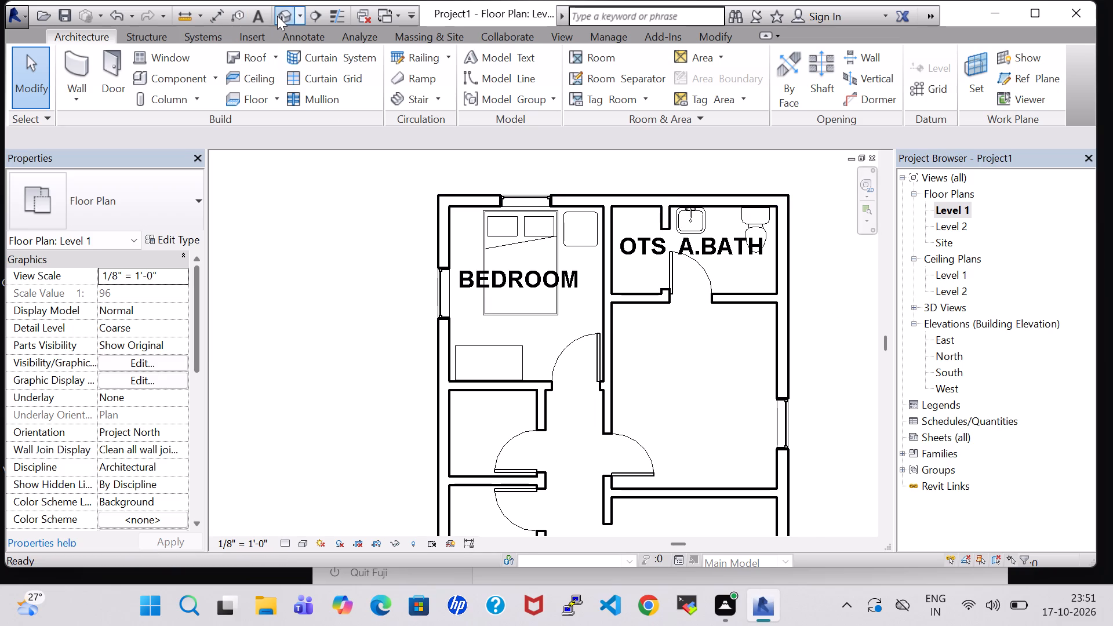
pyautogui.click(838, 220)
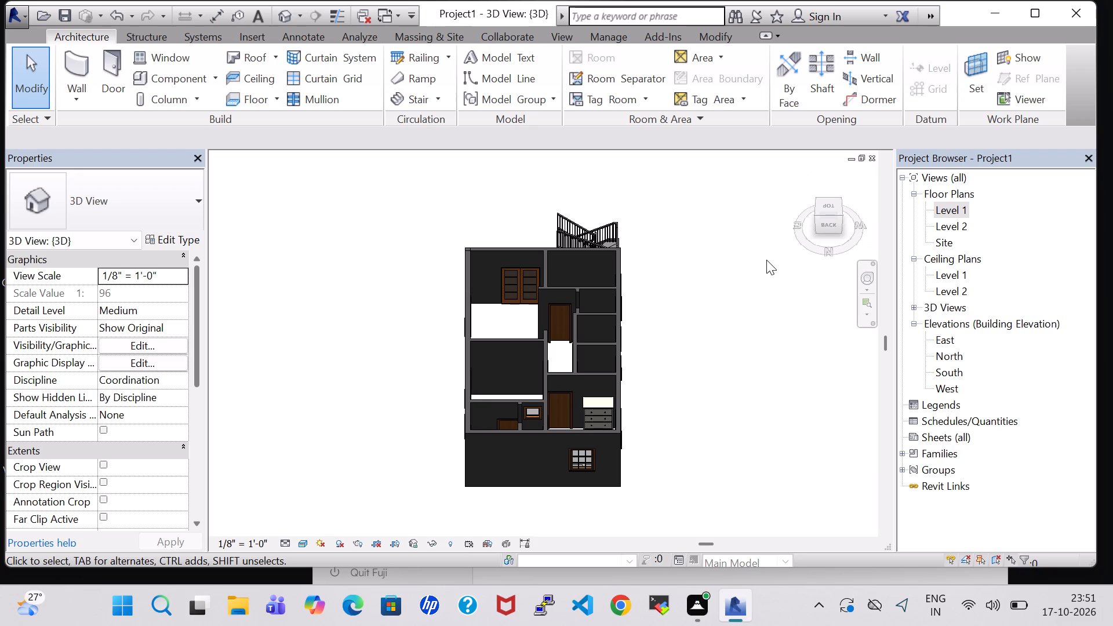
pyautogui.click(823, 253)
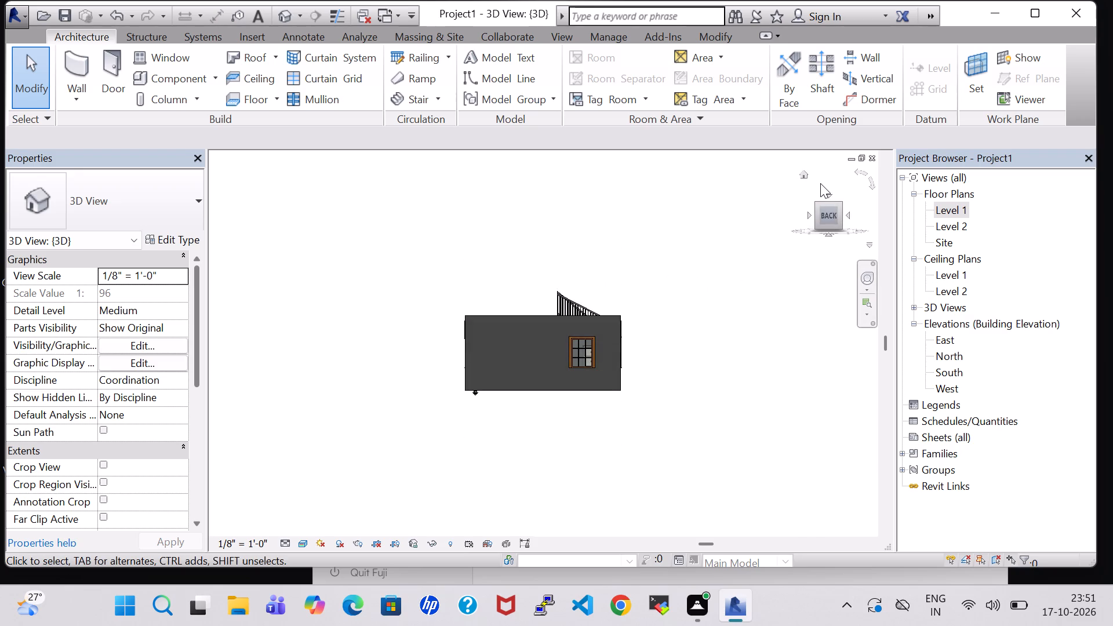
pyautogui.click(829, 192)
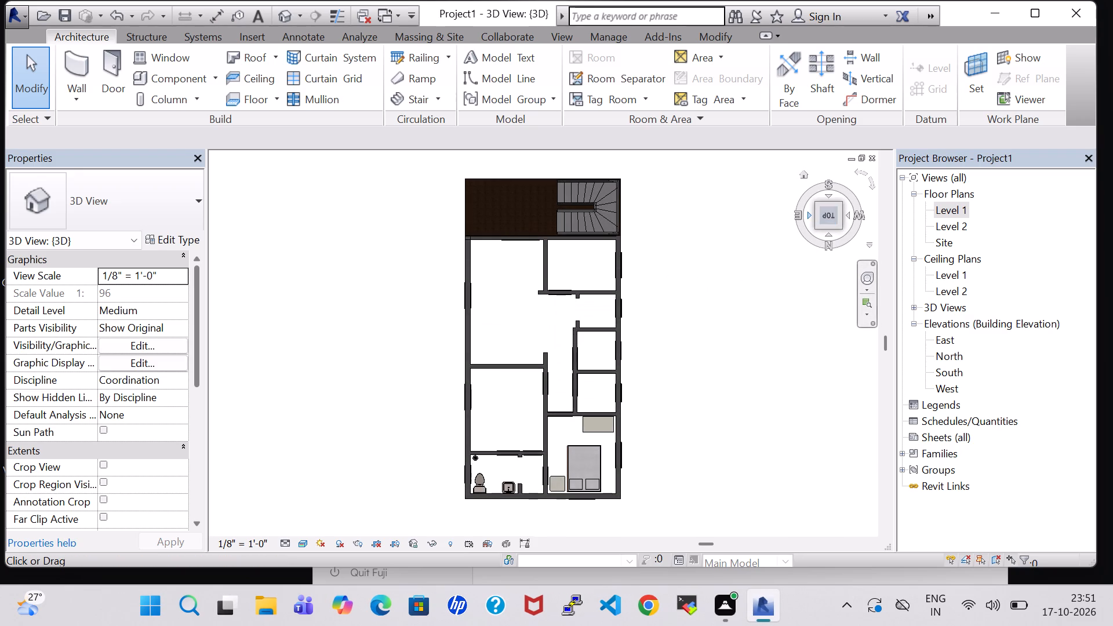
pyautogui.scroll(4, 641, 434)
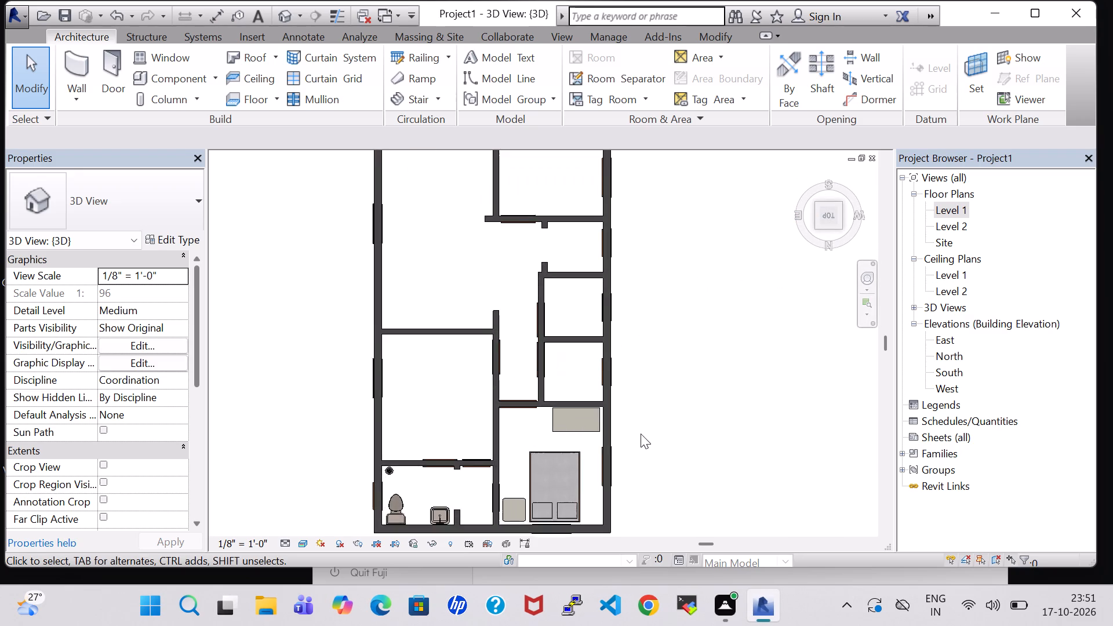
pyautogui.scroll(4, 354, 476)
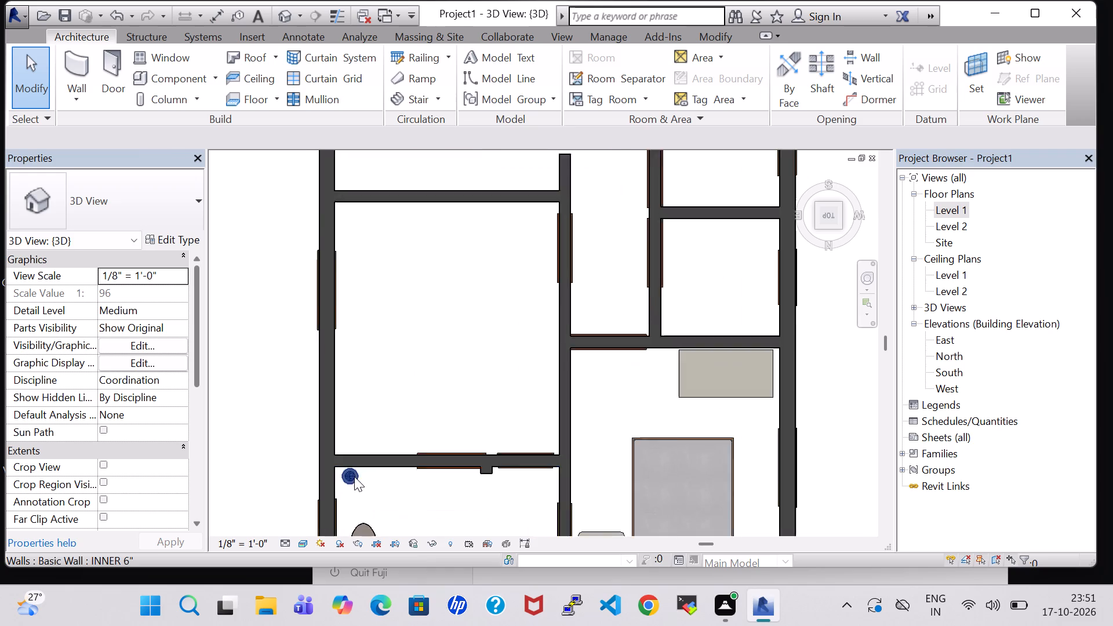
pyautogui.scroll(2, 354, 476)
pyautogui.click(357, 481)
pyautogui.press('Down')
pyautogui.press('Down')
pyautogui.press('Down')
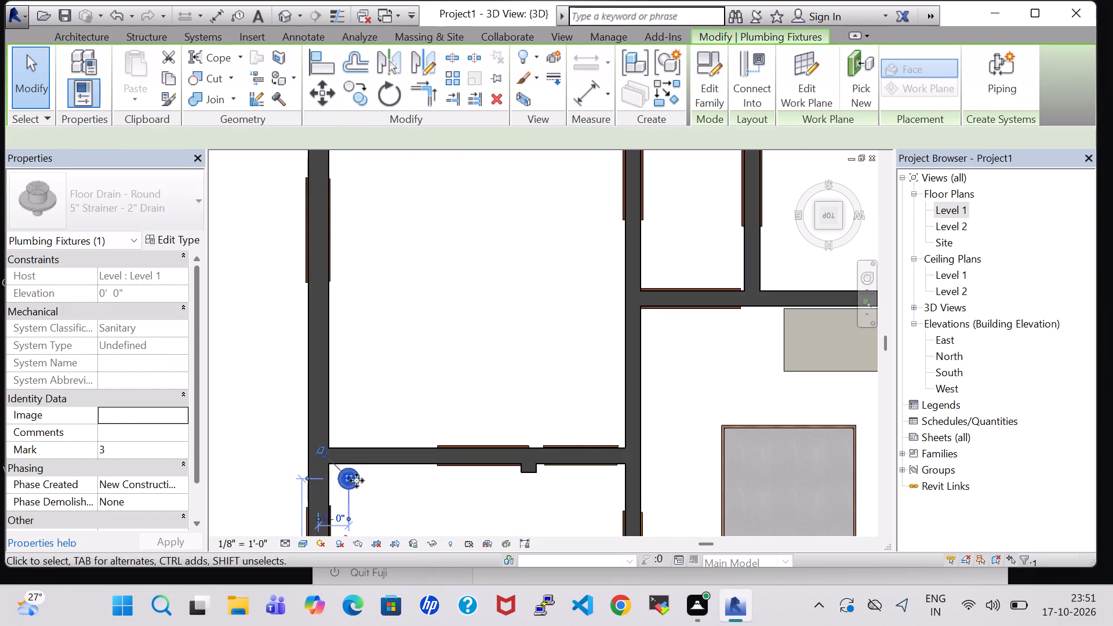
pyautogui.press('Down')
pyautogui.press('Down')
pyautogui.press('Down')
pyautogui.press('Right')
pyautogui.press('Down')
pyautogui.press('Down')
pyautogui.press('Right')
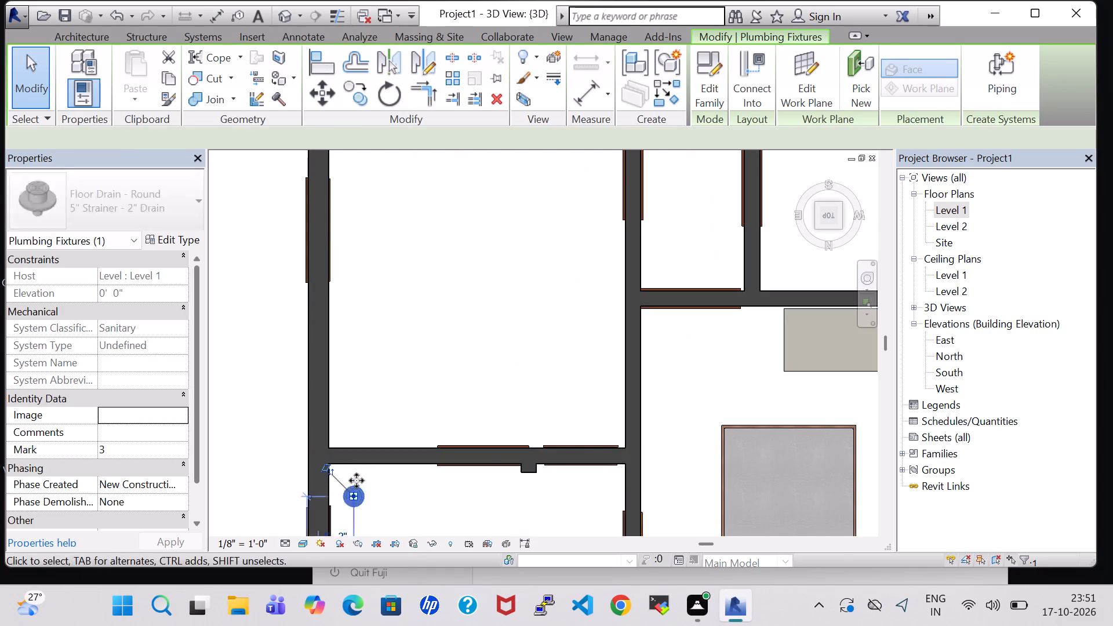
pyautogui.press('Right')
pyautogui.press('Right')
pyautogui.press('Right')
pyautogui.click(671, 384)
# Return to the Level 1 plan and load the Bed-Standard.0001 family from the Beds folder of the Furniture library.
pyautogui.doubleClick(952, 208)
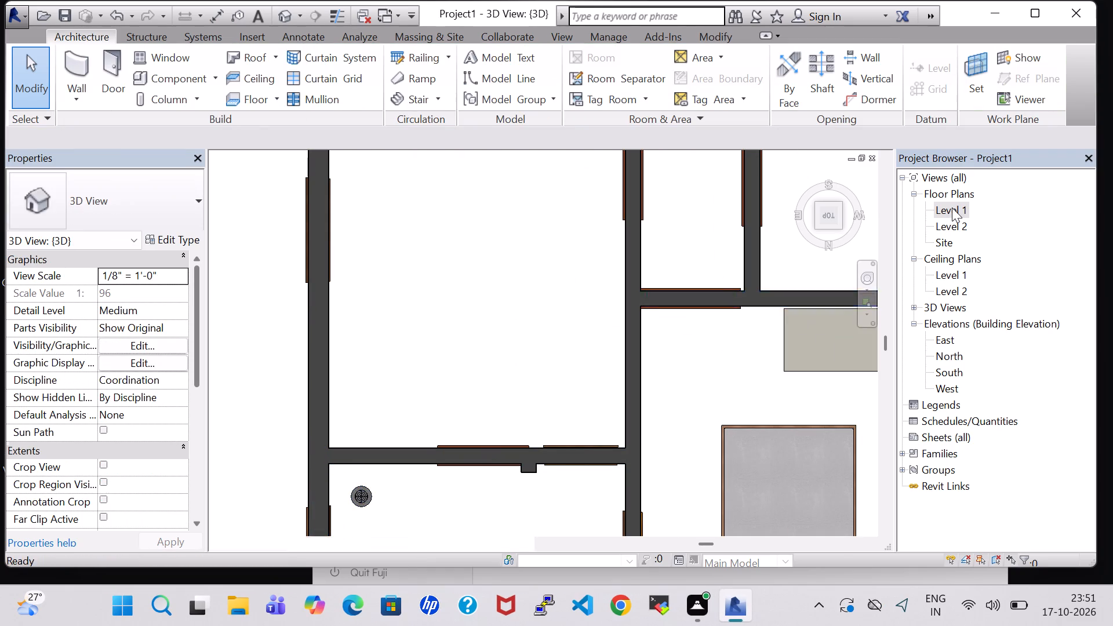
pyautogui.scroll(-2, 741, 263)
pyautogui.moveTo(708, 365); pyautogui.dragTo(705, 359, button='middle')
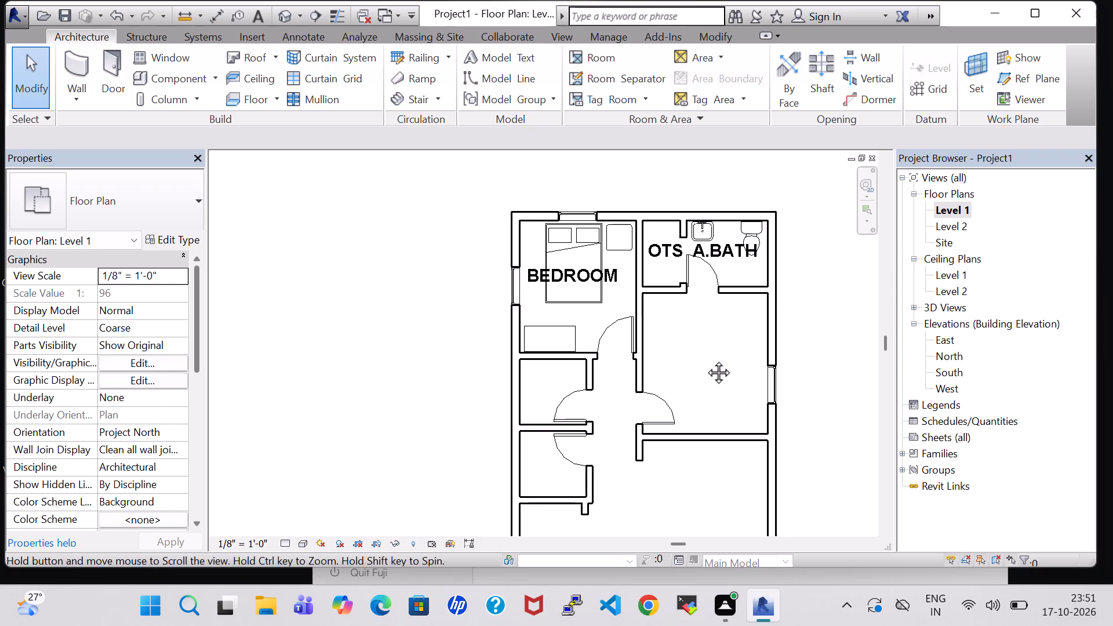
pyautogui.moveTo(705, 359); pyautogui.dragTo(665, 298, button='middle')
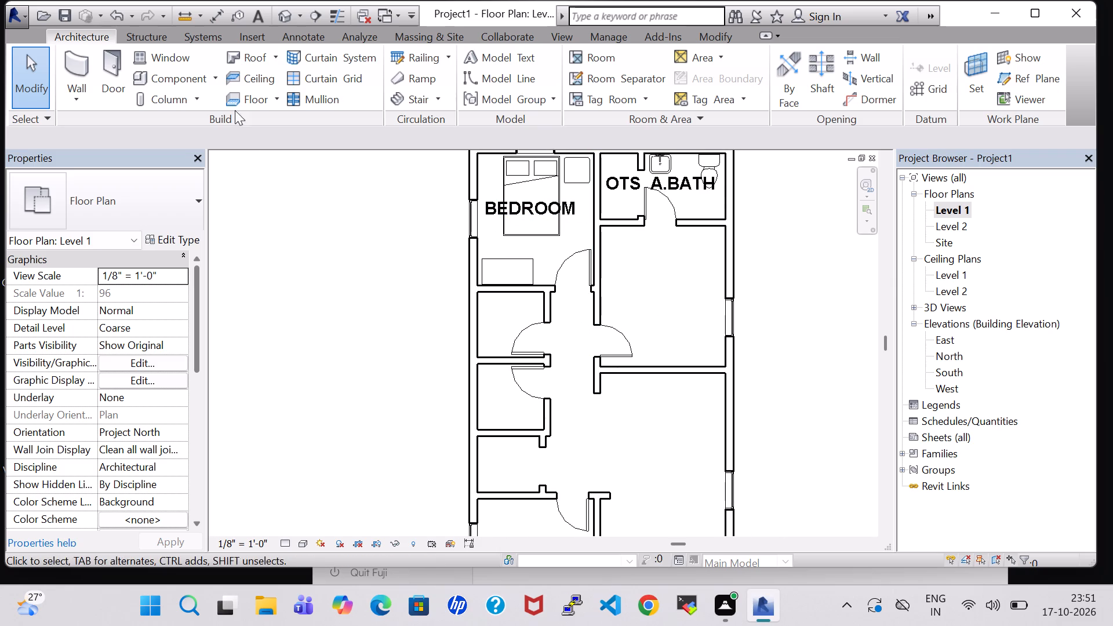
pyautogui.click(161, 74)
pyautogui.click(708, 82)
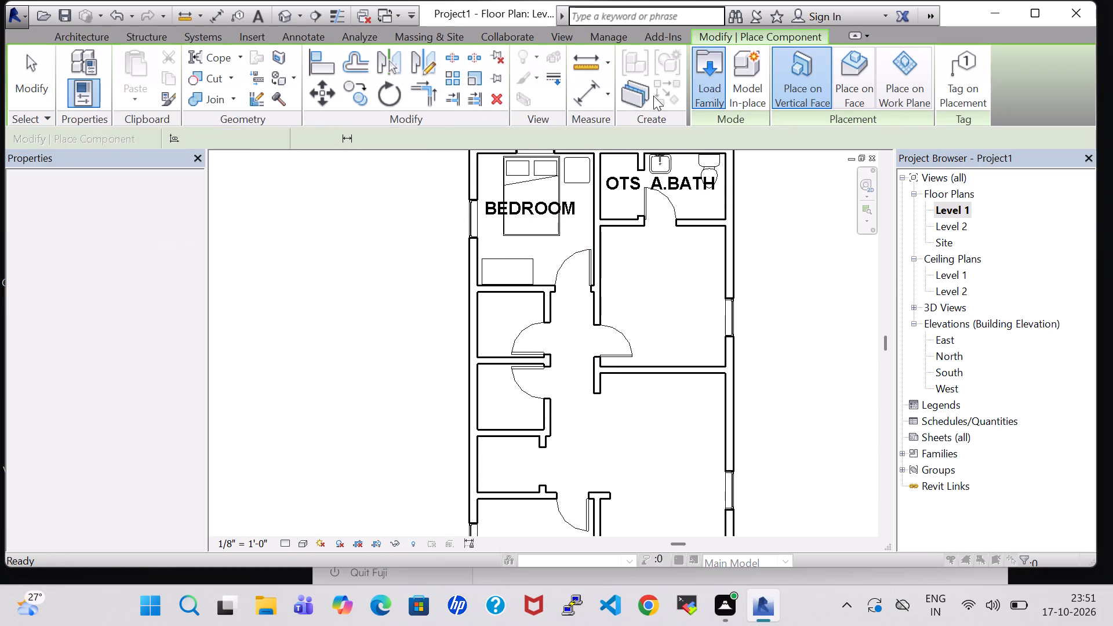
pyautogui.doubleClick(642, 388)
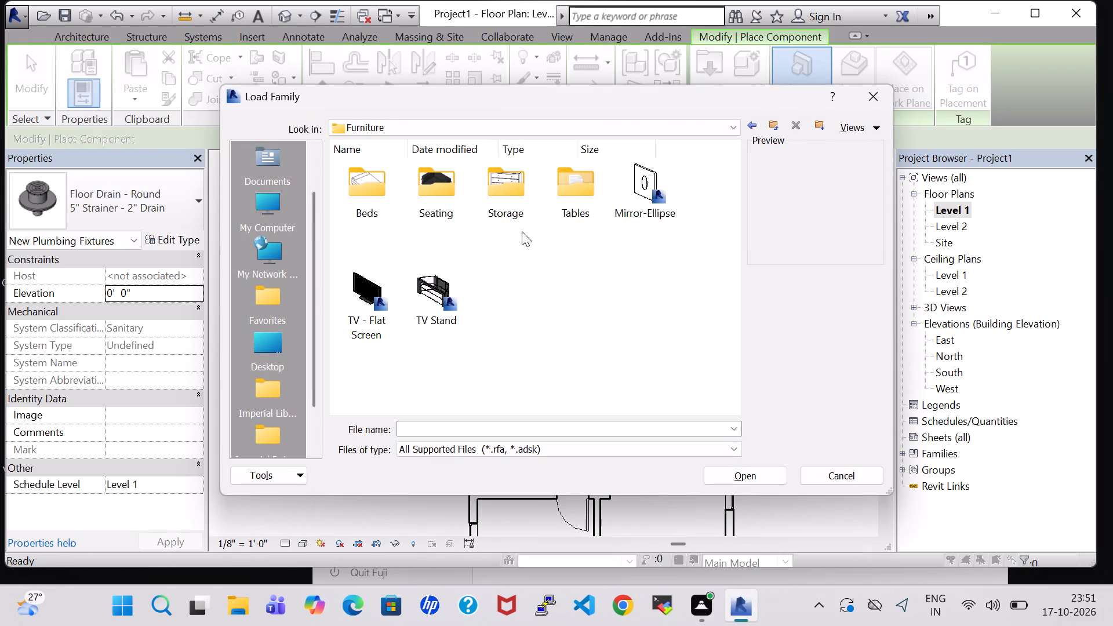
pyautogui.click(334, 185)
pyautogui.doubleClick(374, 190)
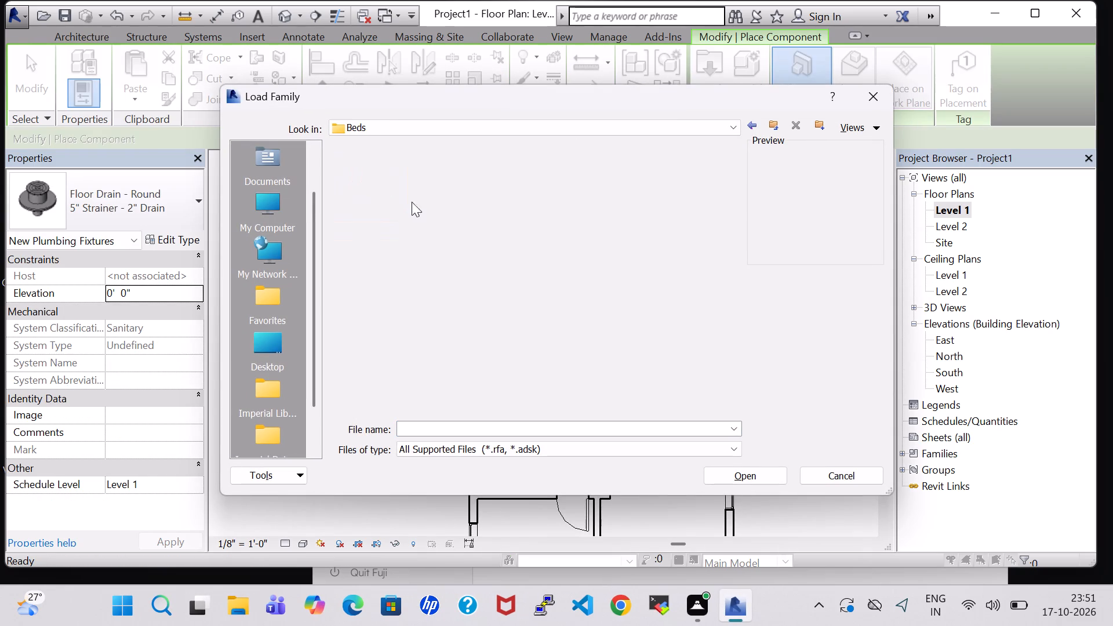
pyautogui.click(645, 208)
pyautogui.click(757, 475)
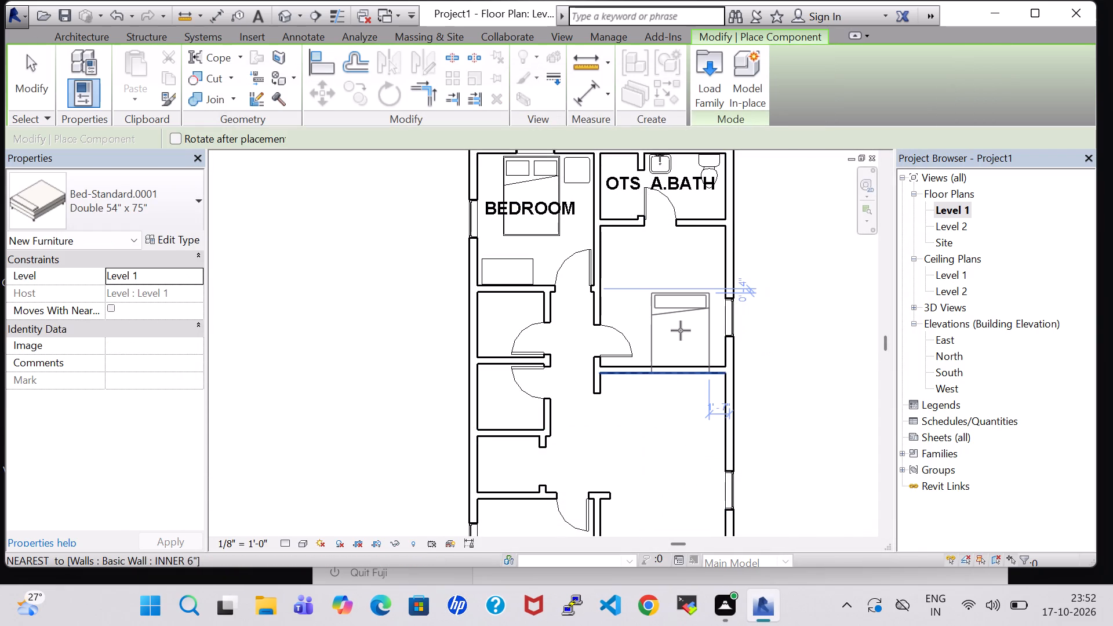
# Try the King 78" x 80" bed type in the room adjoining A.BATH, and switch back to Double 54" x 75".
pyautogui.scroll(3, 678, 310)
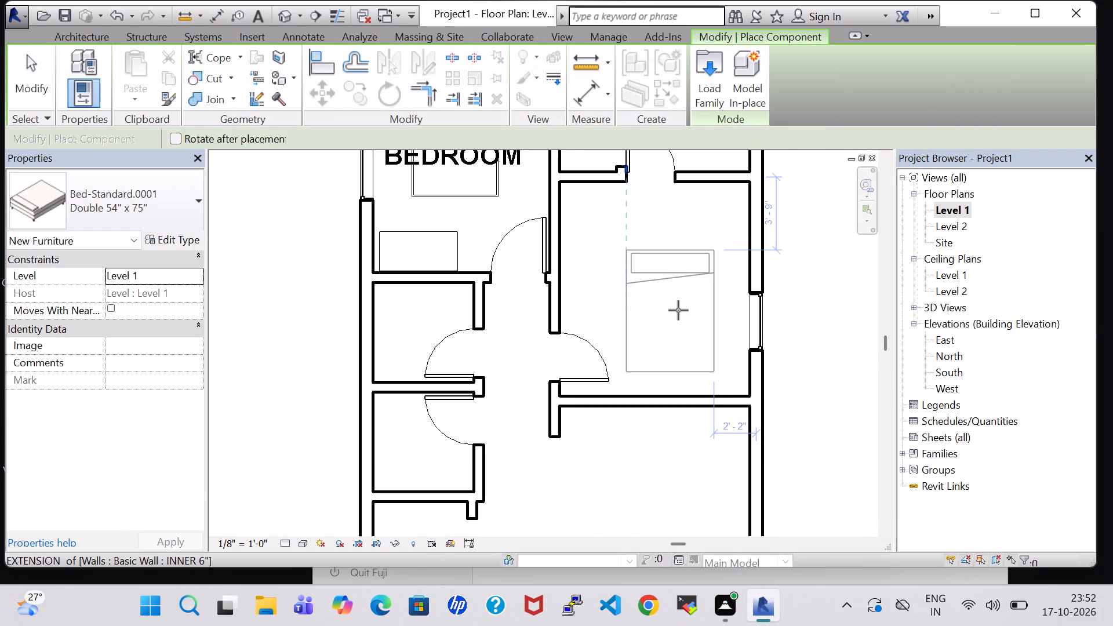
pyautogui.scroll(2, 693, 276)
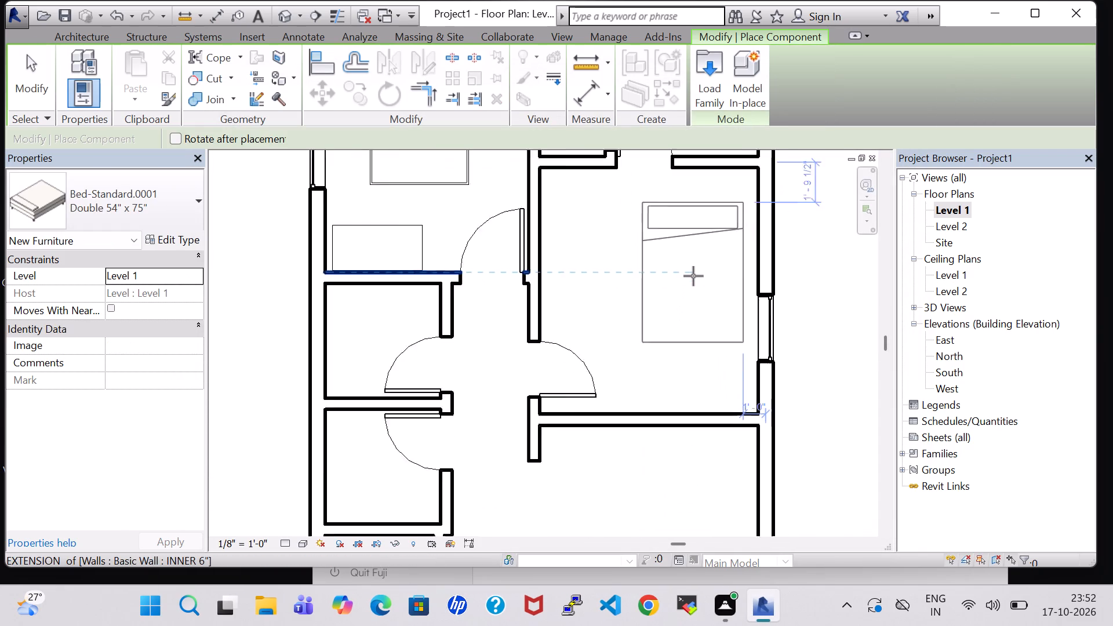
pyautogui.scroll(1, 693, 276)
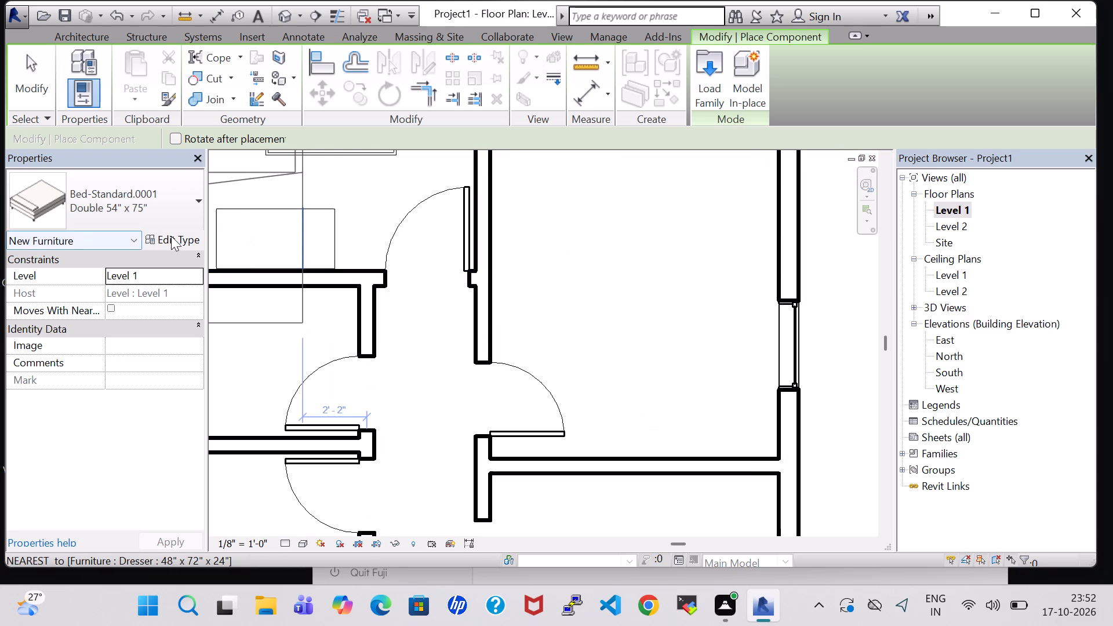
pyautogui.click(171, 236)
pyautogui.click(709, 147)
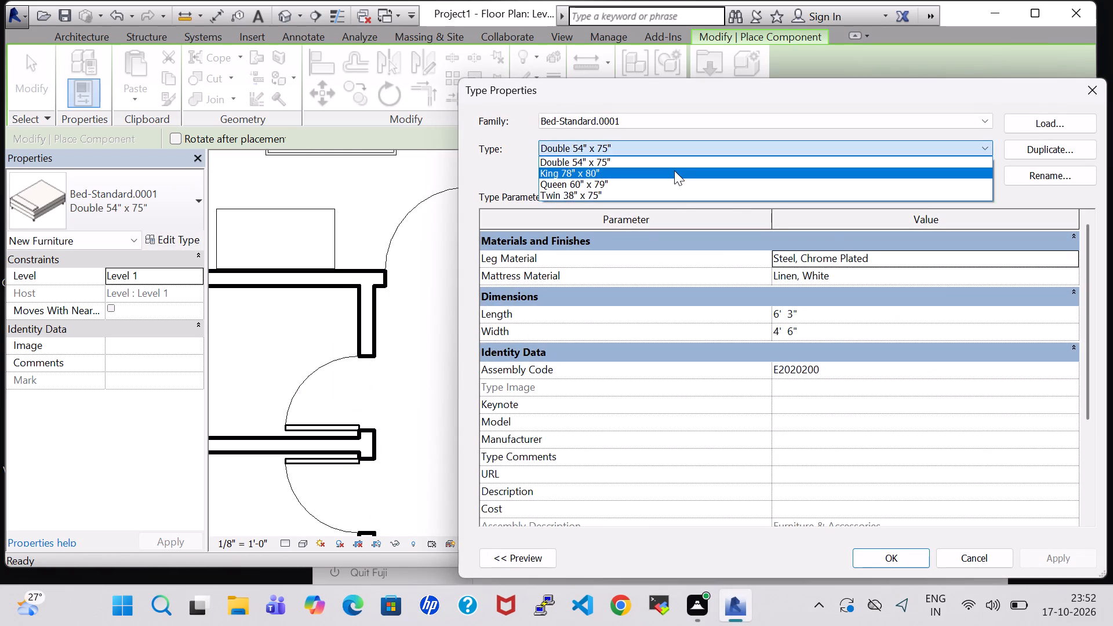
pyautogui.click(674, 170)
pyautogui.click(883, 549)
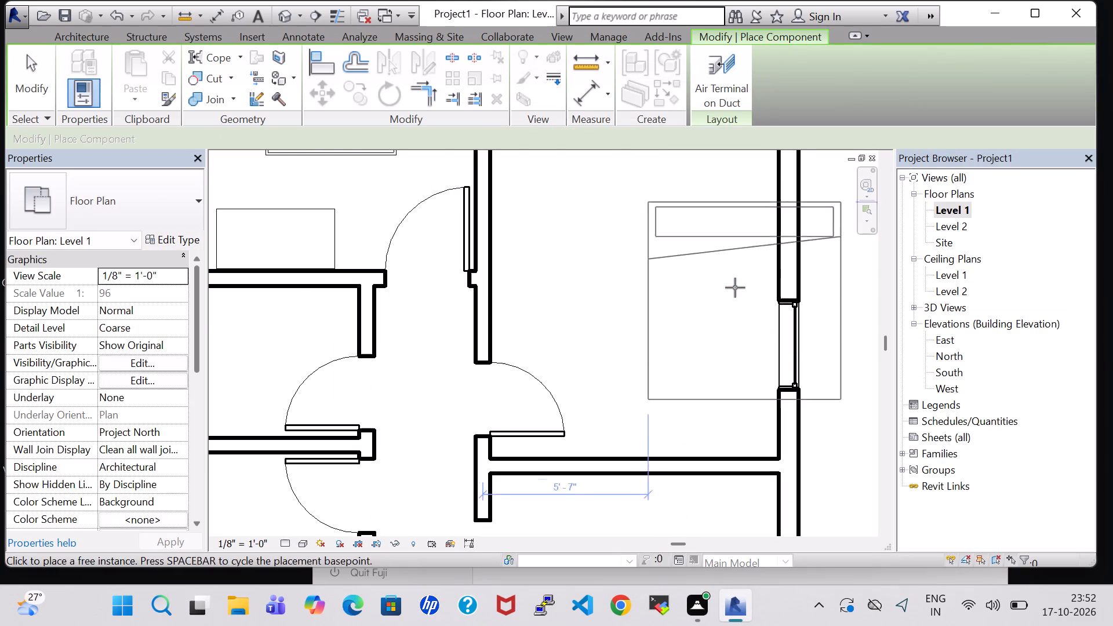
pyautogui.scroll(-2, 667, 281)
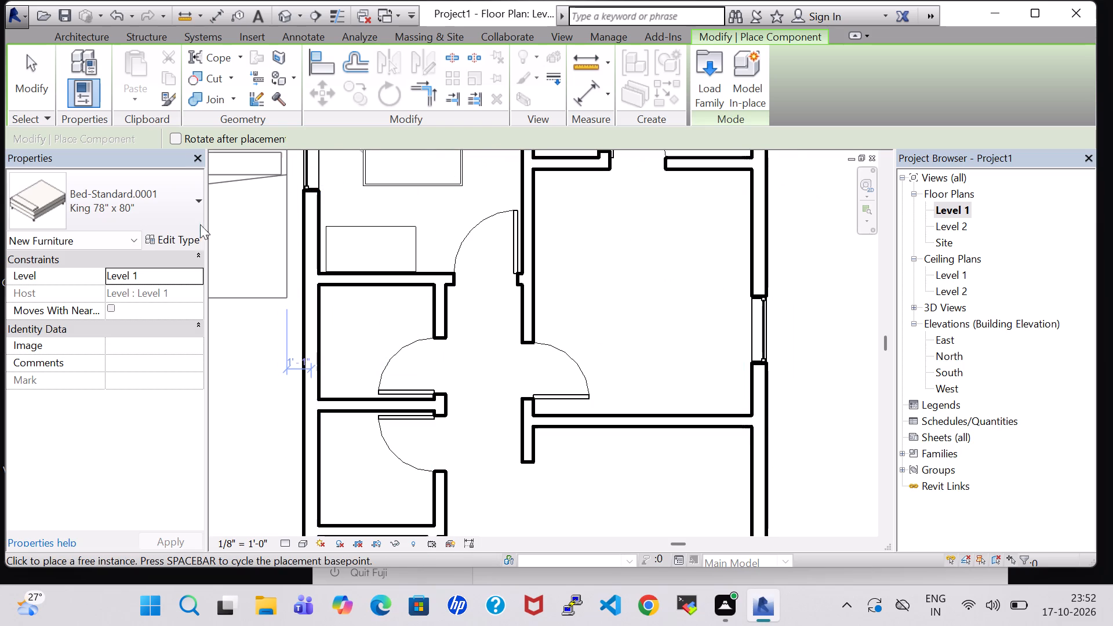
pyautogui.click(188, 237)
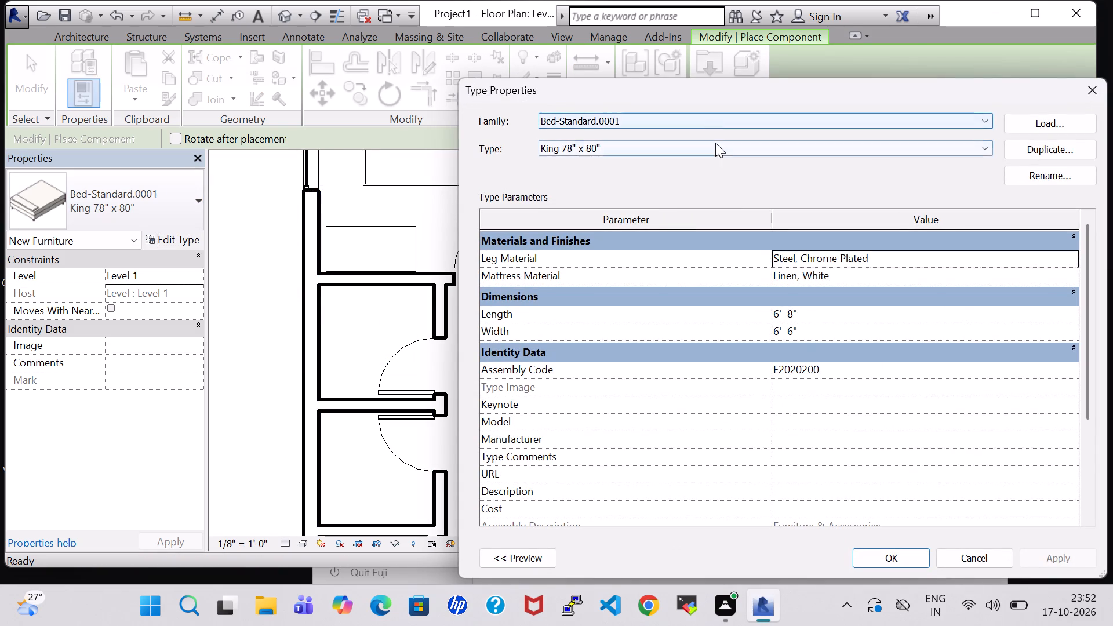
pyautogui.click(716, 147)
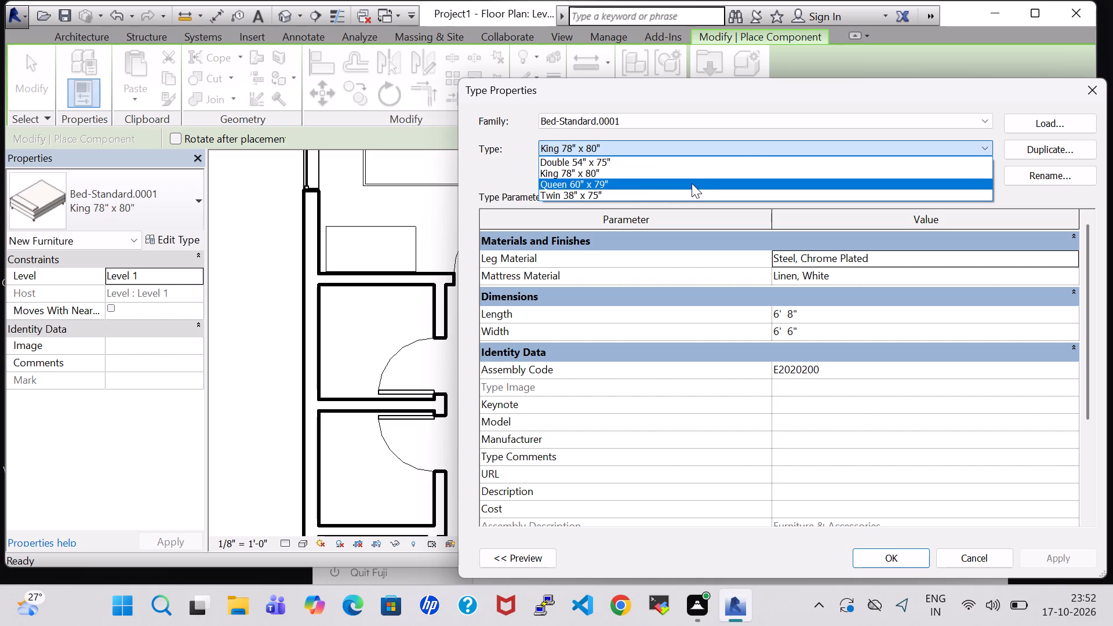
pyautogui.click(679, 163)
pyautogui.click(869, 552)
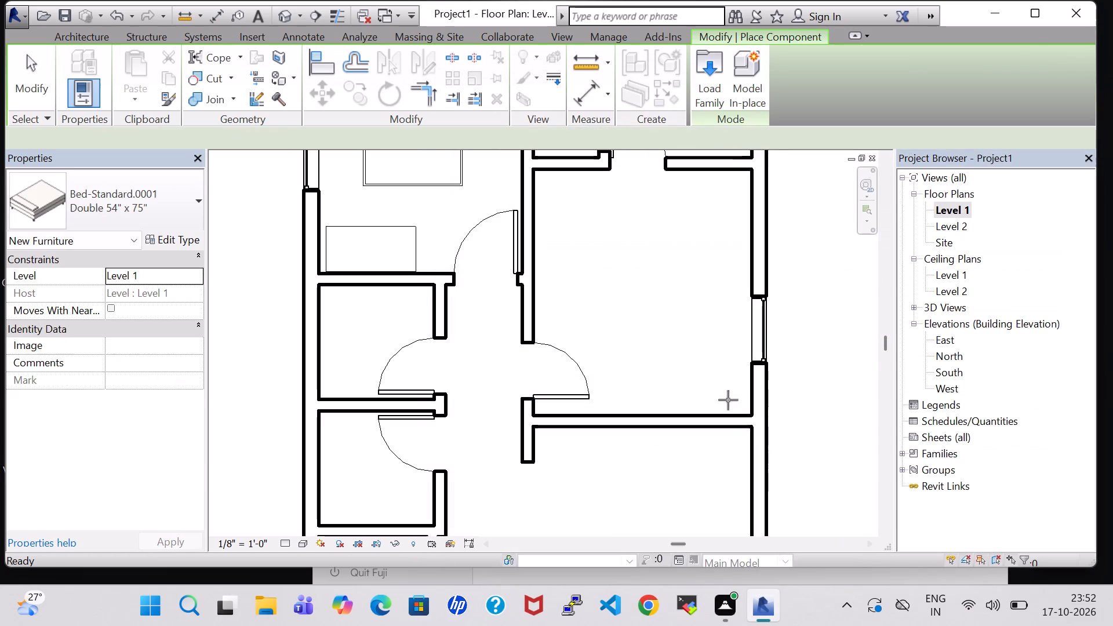
# Place the Double 54" x 75" bed in the room adjoining A.BATH, about 2'-3 1/2" from the bath wall and 0'-8" from the outer side wall.
pyautogui.scroll(1, 690, 286)
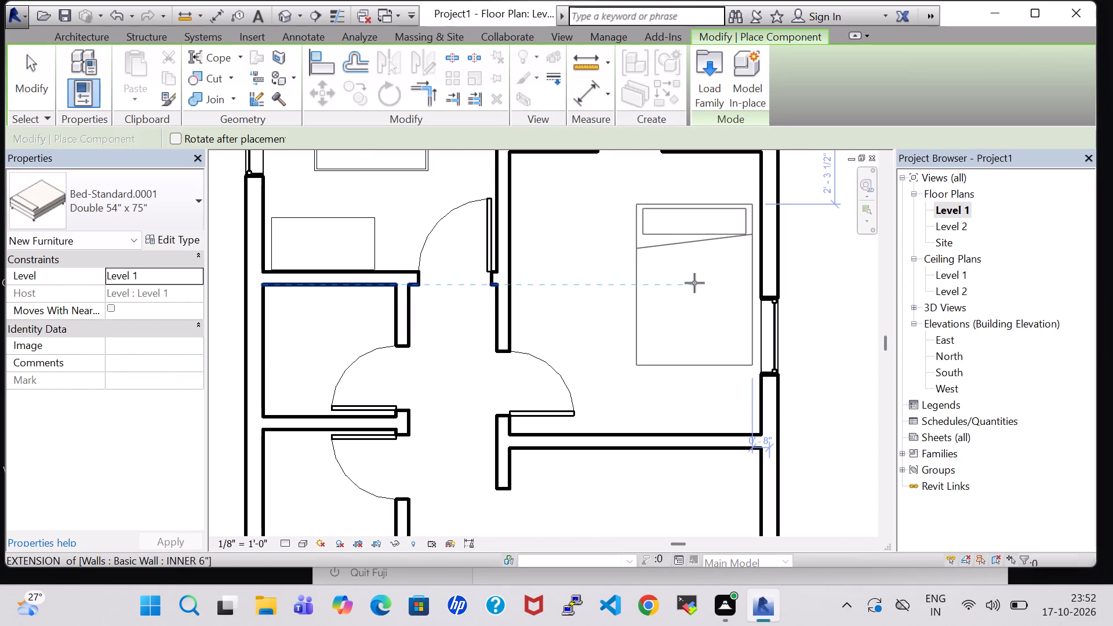
pyautogui.click(694, 283)
pyautogui.press('Escape')
pyautogui.press('Escape')
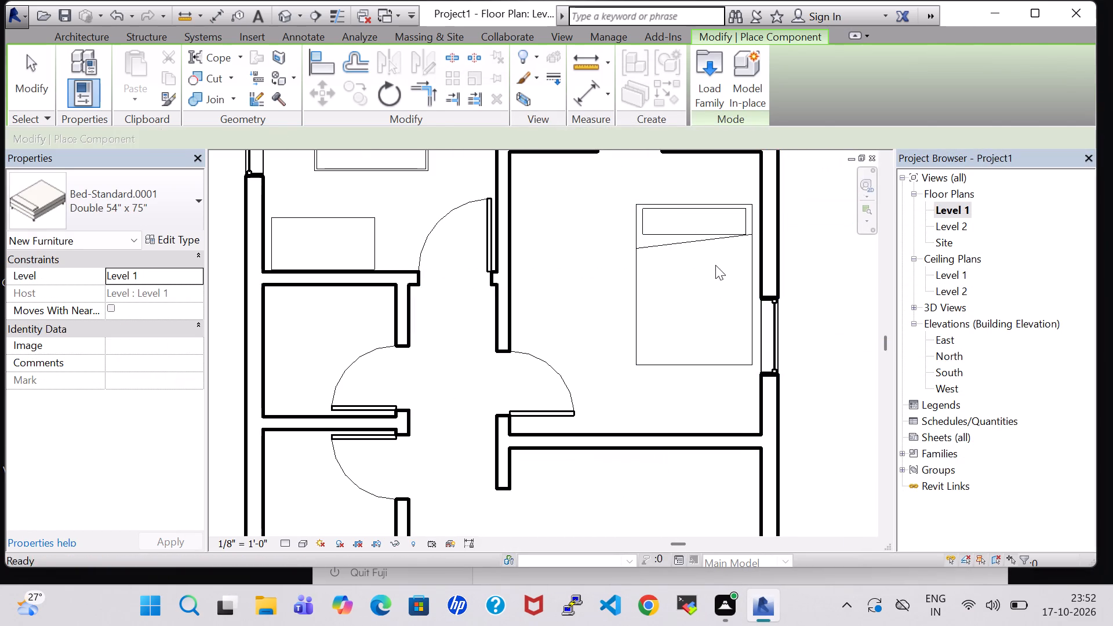
# Nudge the new double bed closer to the A.BATH wall and the windowed outer side wall.
pyautogui.click(692, 236)
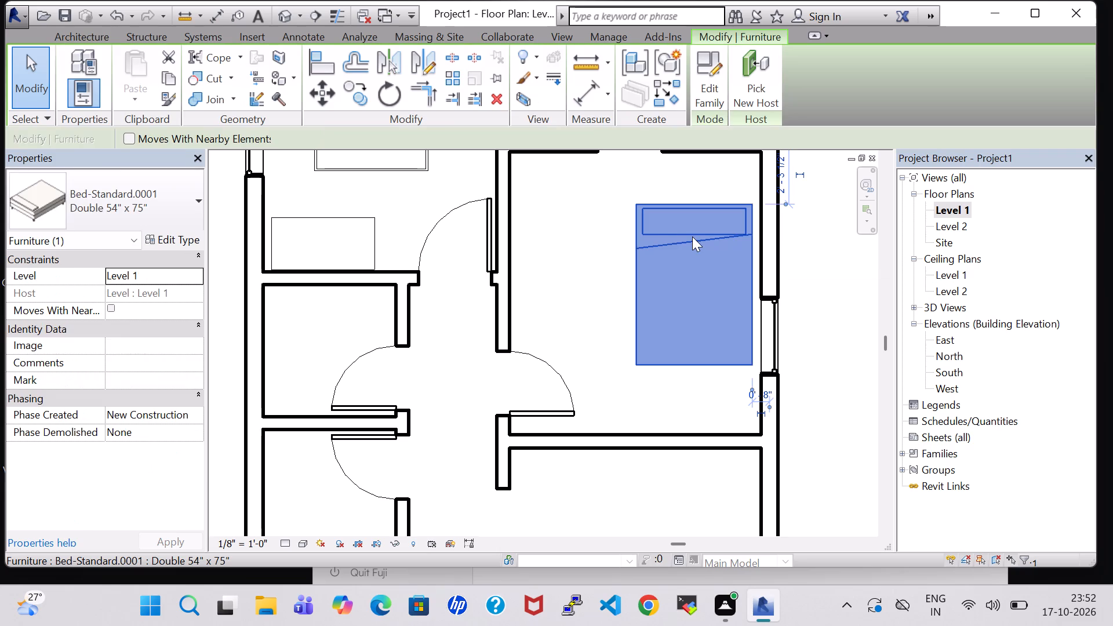
pyautogui.press('Up')
pyautogui.press('Up')
pyautogui.press('Right')
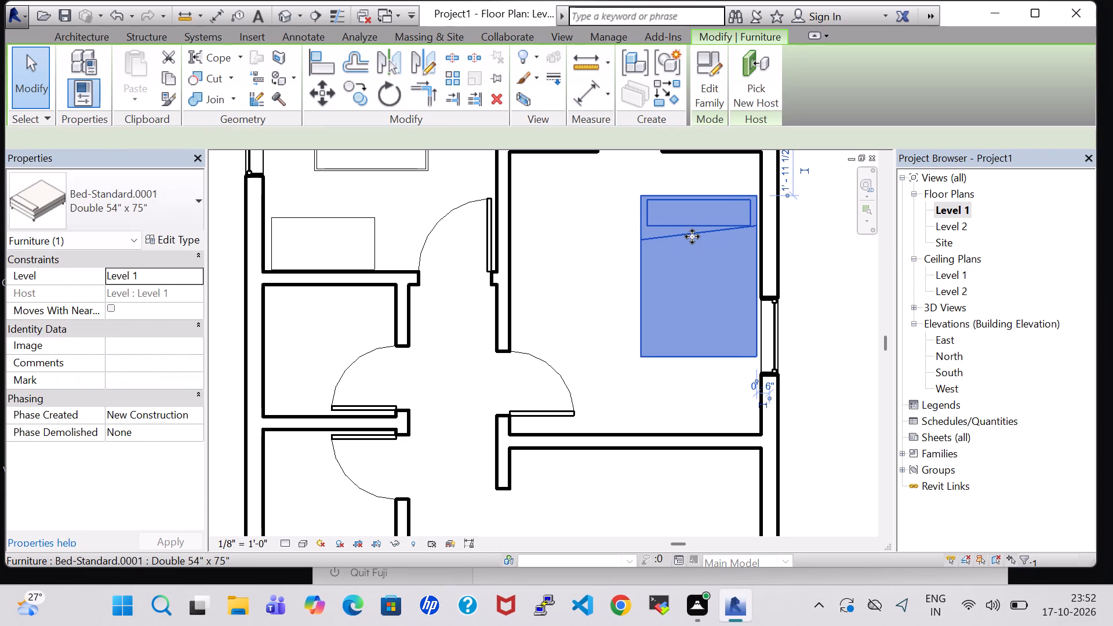
pyautogui.click(823, 277)
pyautogui.click(726, 233)
pyautogui.press('Up')
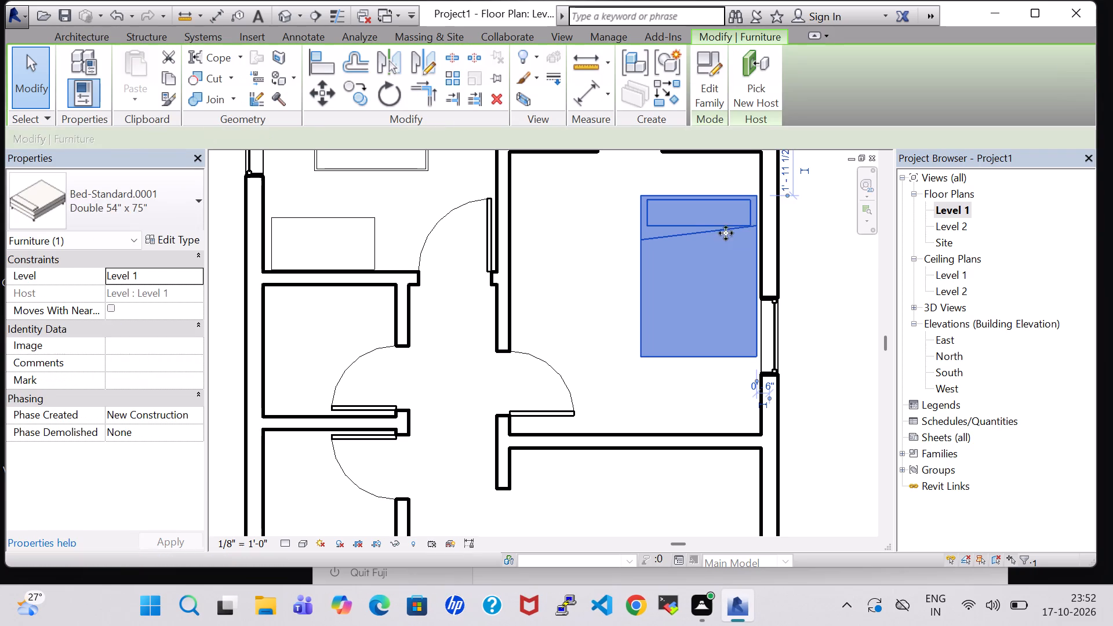
pyautogui.press('Up')
pyautogui.press('Up')
pyautogui.press('Up')
pyautogui.click(822, 248)
pyautogui.scroll(-2, 822, 251)
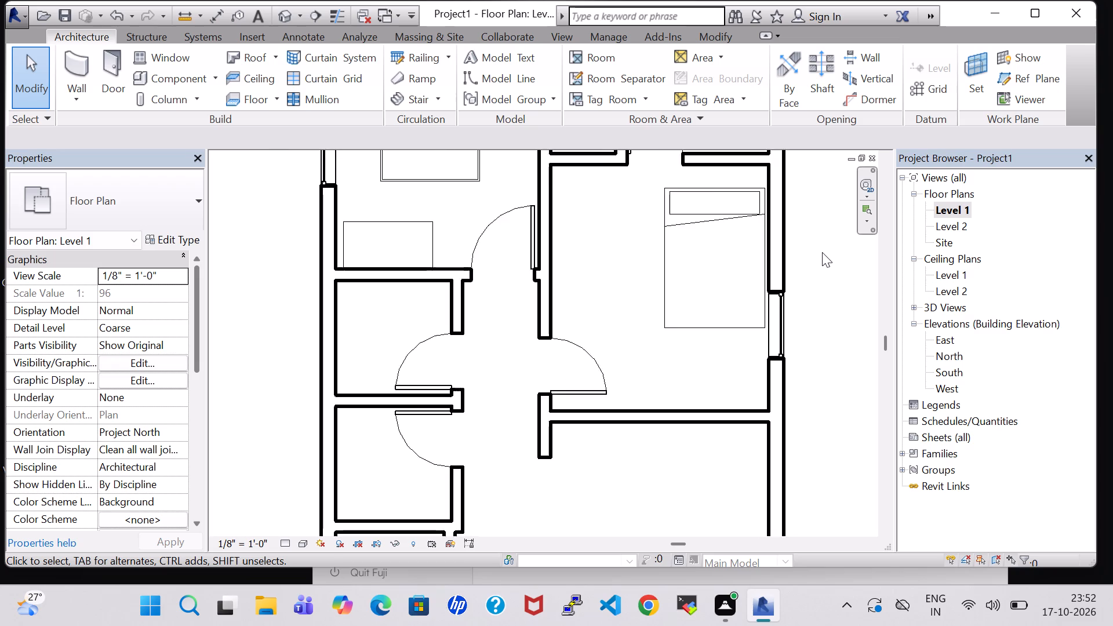
pyautogui.scroll(-1, 822, 252)
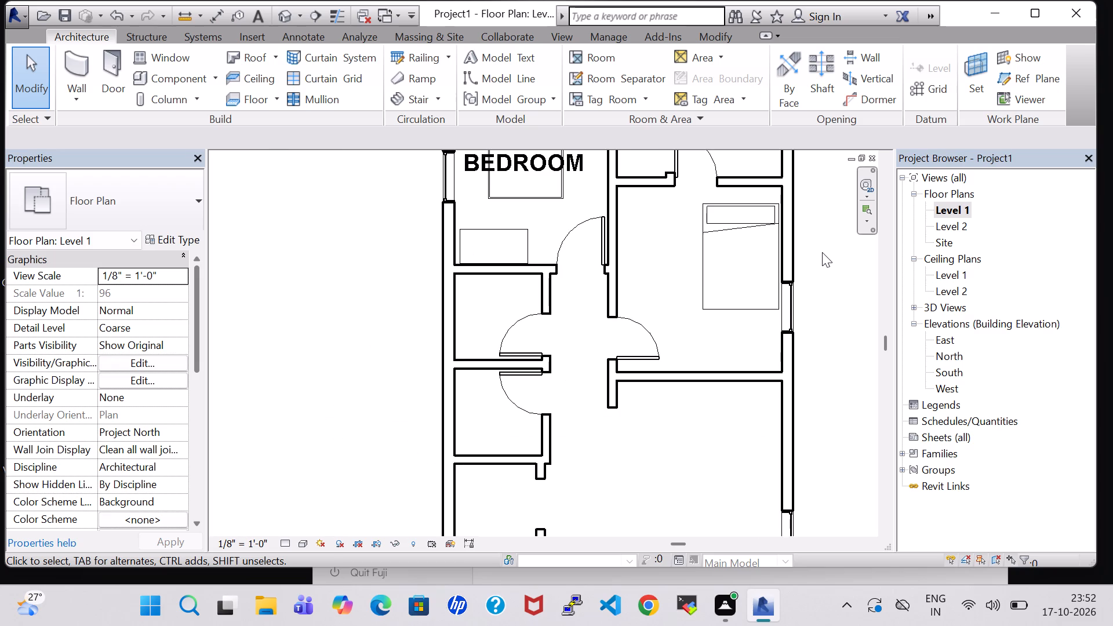
# Place another Dresser 48" x 72" x 24" beyond the foot of the double bed, about 1'-9" from the windowed outer side wall.
pyautogui.click(500, 236)
pyautogui.rightClick(500, 236)
pyautogui.click(612, 305)
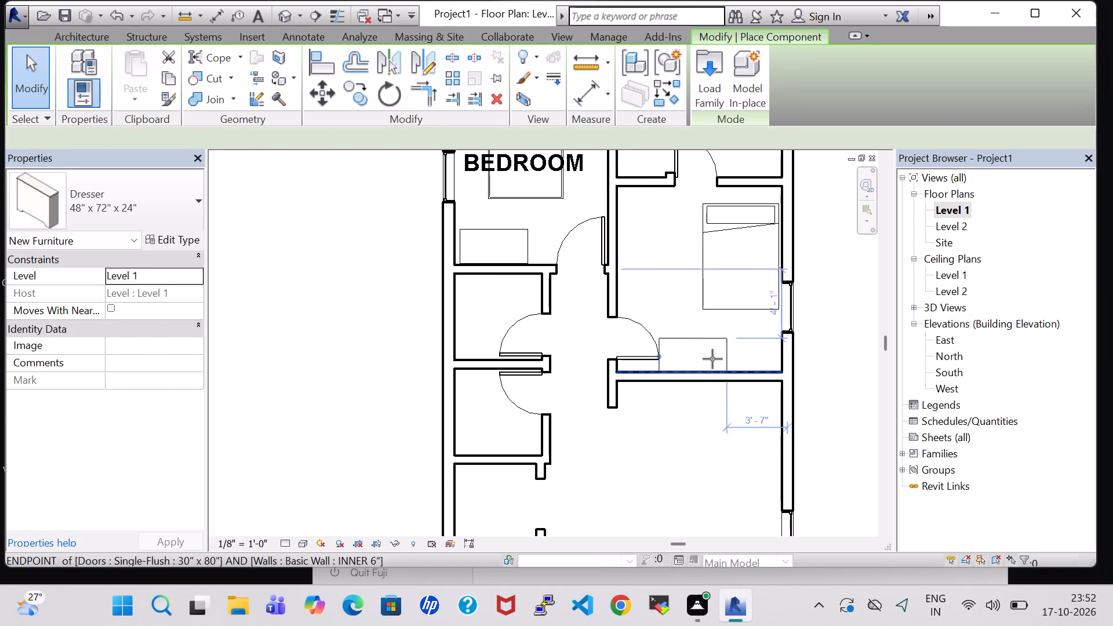
pyautogui.scroll(3, 723, 356)
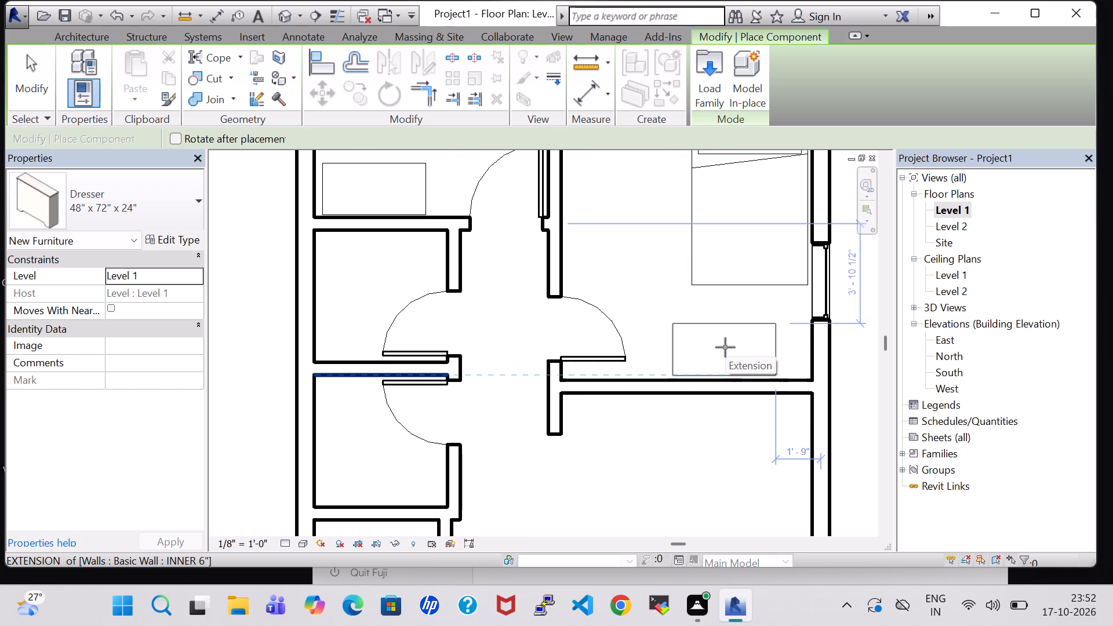
pyautogui.click(725, 347)
pyautogui.press('Escape')
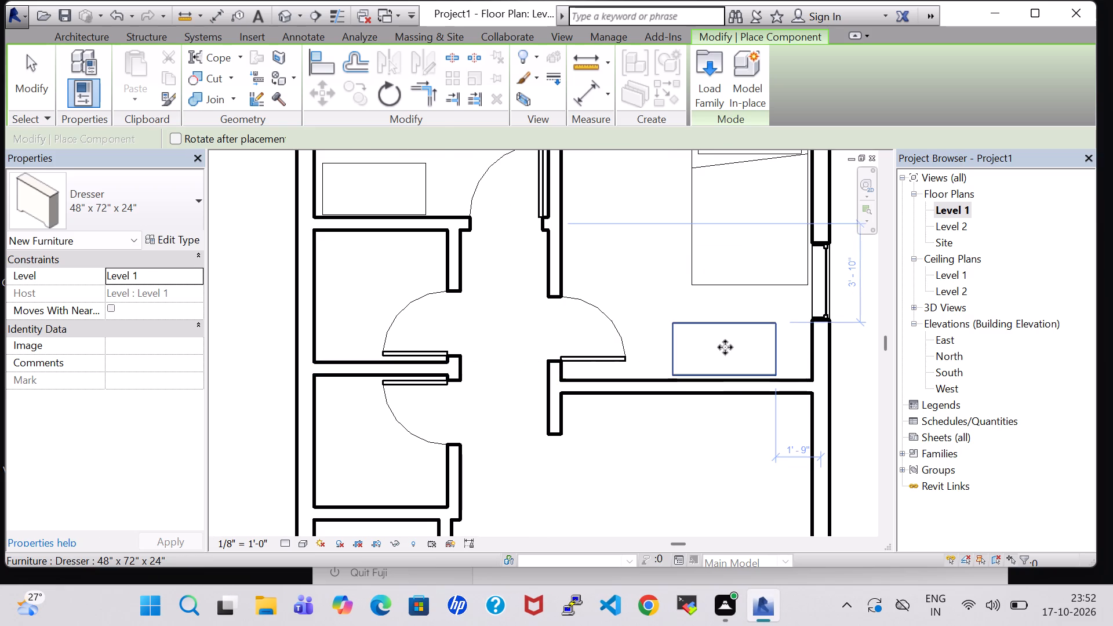
pyautogui.press('Escape')
# Nudge the new dresser toward the windowed outer side wall until it is about 0'-8" from it.
pyautogui.click(723, 333)
pyautogui.scroll(1, 723, 333)
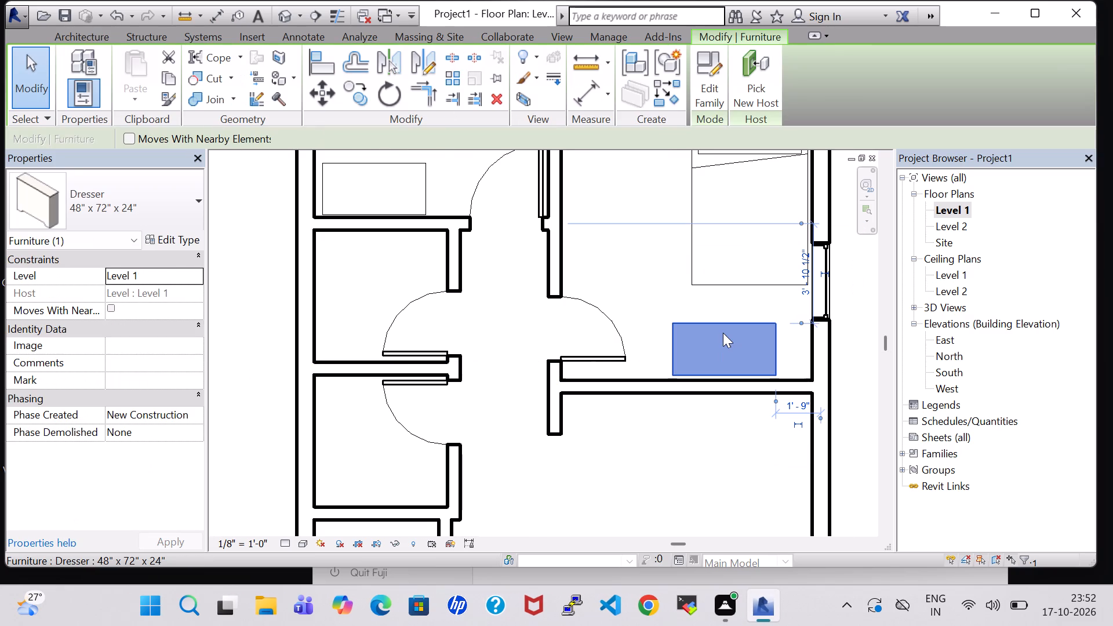
pyautogui.scroll(3, 723, 333)
pyautogui.press('Right')
pyautogui.press('Right')
pyautogui.moveTo(723, 333); pyautogui.dragTo(659, 338, button='middle')
pyautogui.press('Right')
pyautogui.press('Right')
pyautogui.press('Right')
pyautogui.press('Right')
pyautogui.press('Right')
pyautogui.press('Right')
pyautogui.press('Right')
pyautogui.press('Right')
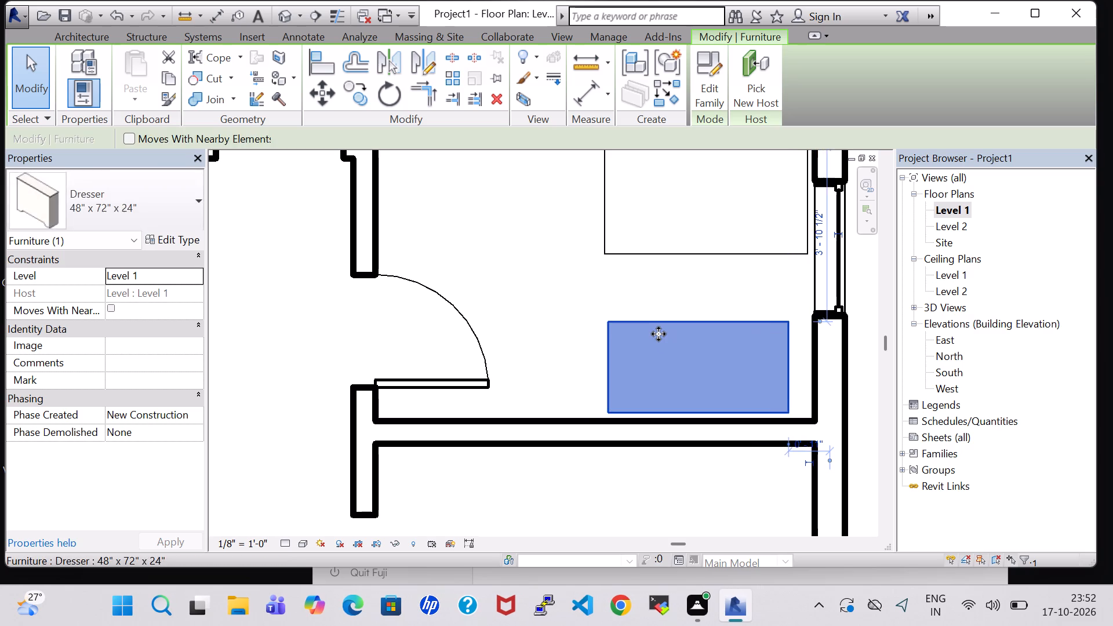
pyautogui.press('Right')
pyautogui.press('Right')
pyautogui.press('Right')
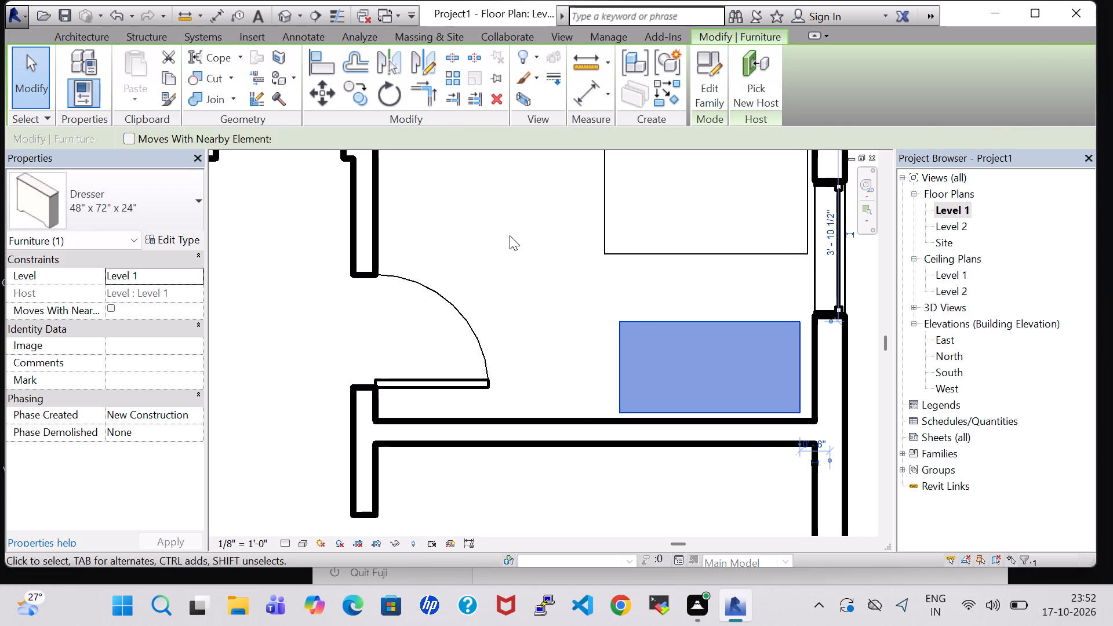
pyautogui.click(510, 235)
# In the 3D view, rotate the new dresser 180° so its drawers face the double bed.
pyautogui.click(287, 19)
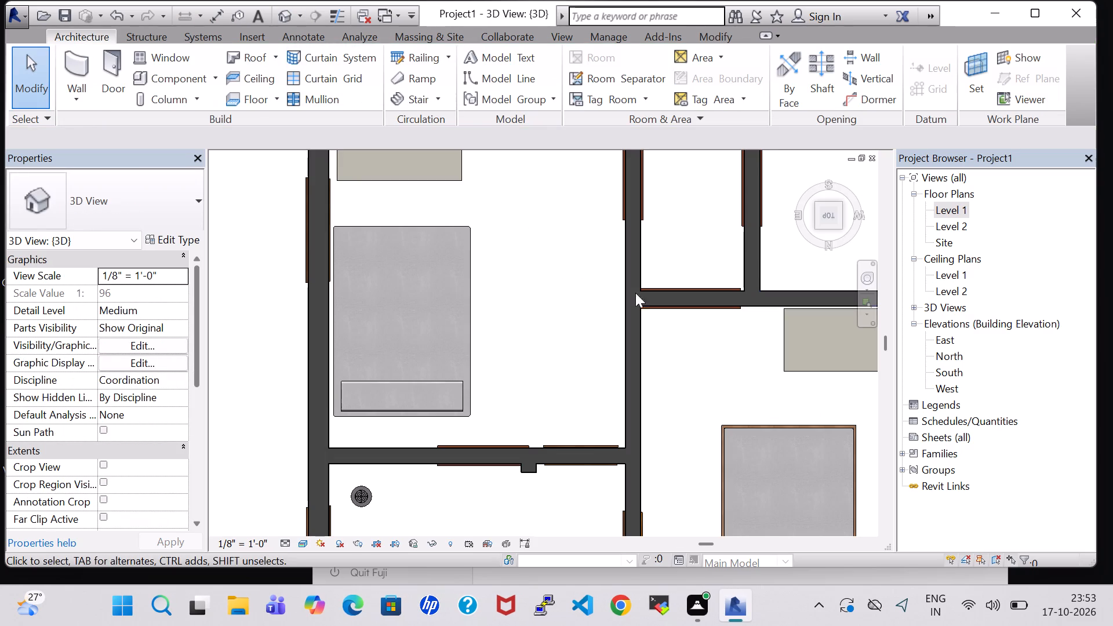
pyautogui.keyDown('shift'); pyautogui.moveTo(708, 397); pyautogui.dragTo(687, 340, button='middle'); pyautogui.keyUp('shift')
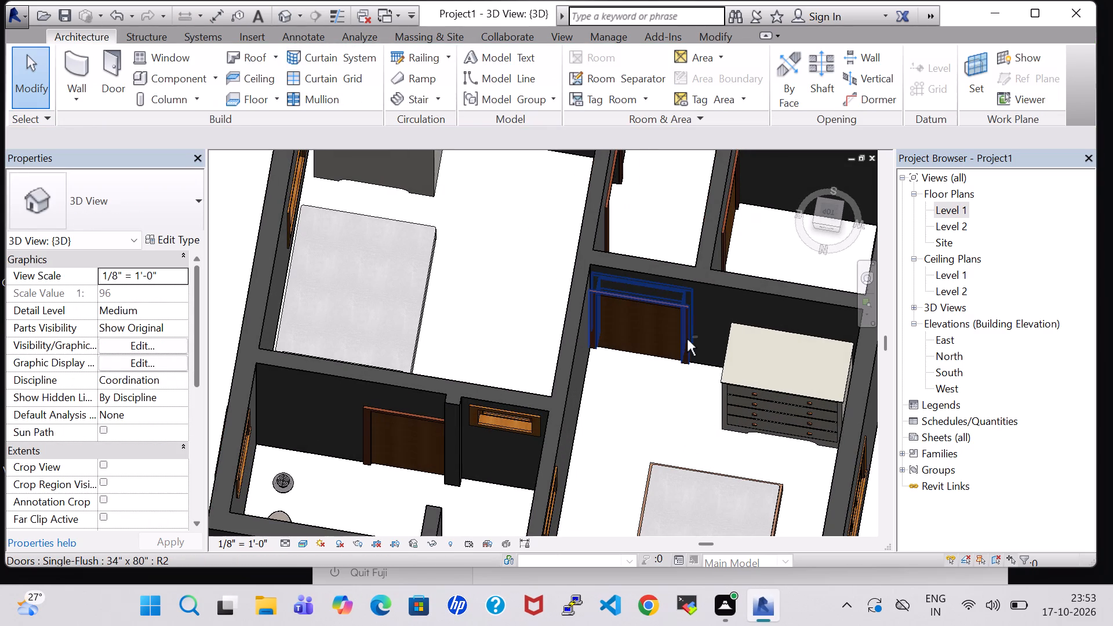
pyautogui.keyDown('shift'); pyautogui.moveTo(685, 388); pyautogui.dragTo(685, 444, button='middle'); pyautogui.keyUp('shift')
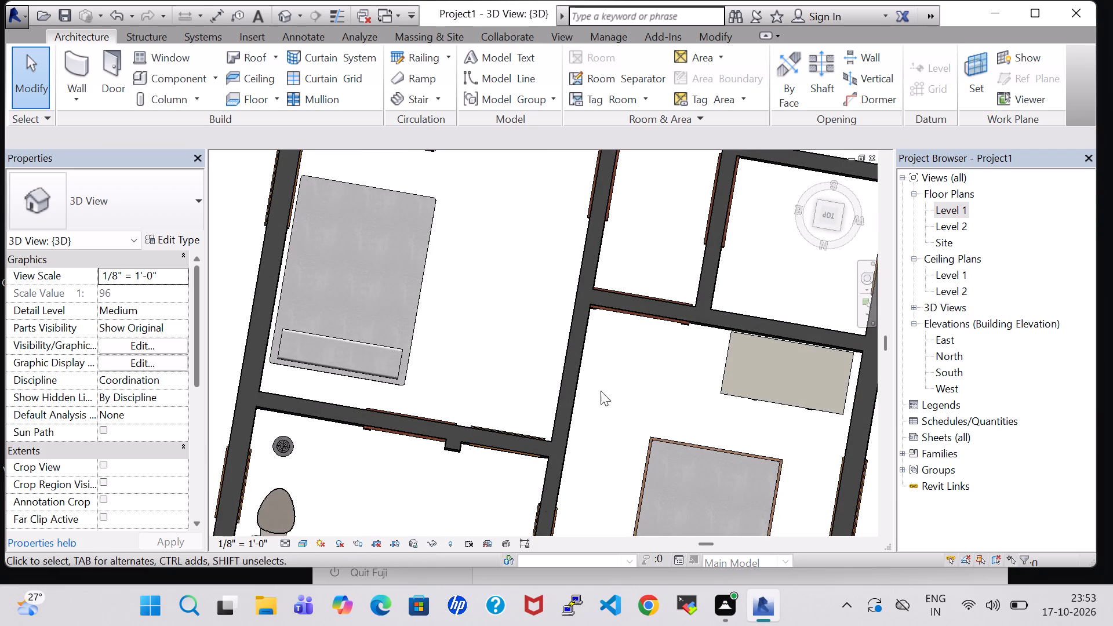
pyautogui.moveTo(487, 261); pyautogui.dragTo(504, 432, button='middle')
pyautogui.click(425, 319)
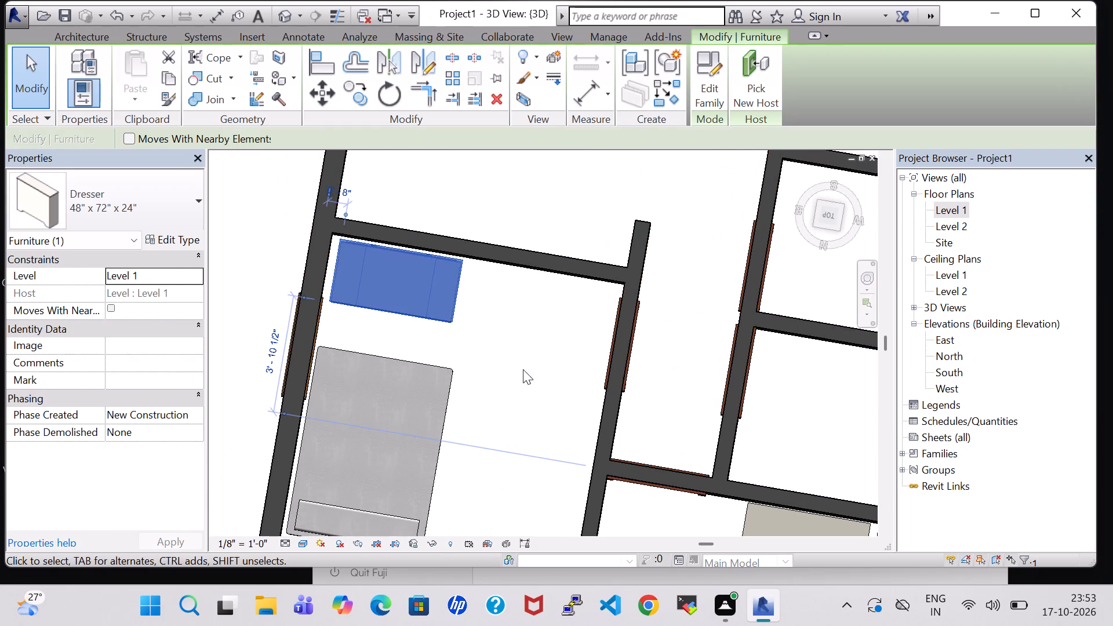
pyautogui.moveTo(524, 401); pyautogui.dragTo(523, 350, button='middle')
pyautogui.press('space')
pyautogui.press('space')
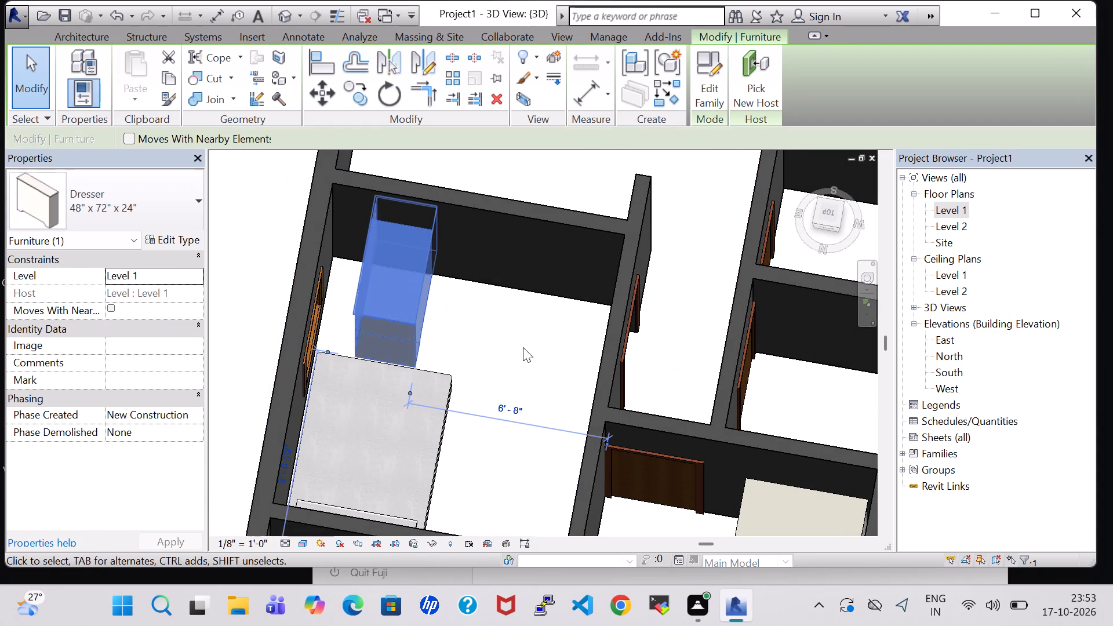
pyautogui.click(518, 350)
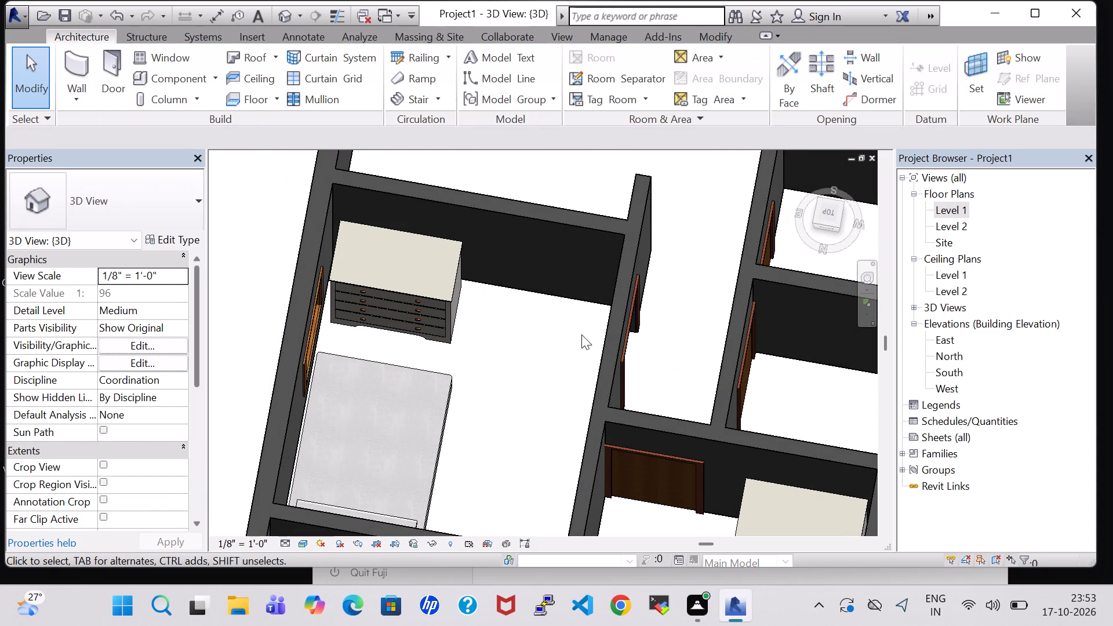
# Return to the Level 1 plan and place a tagged room in the furnished space adjoining A.BATH.
pyautogui.doubleClick(941, 211)
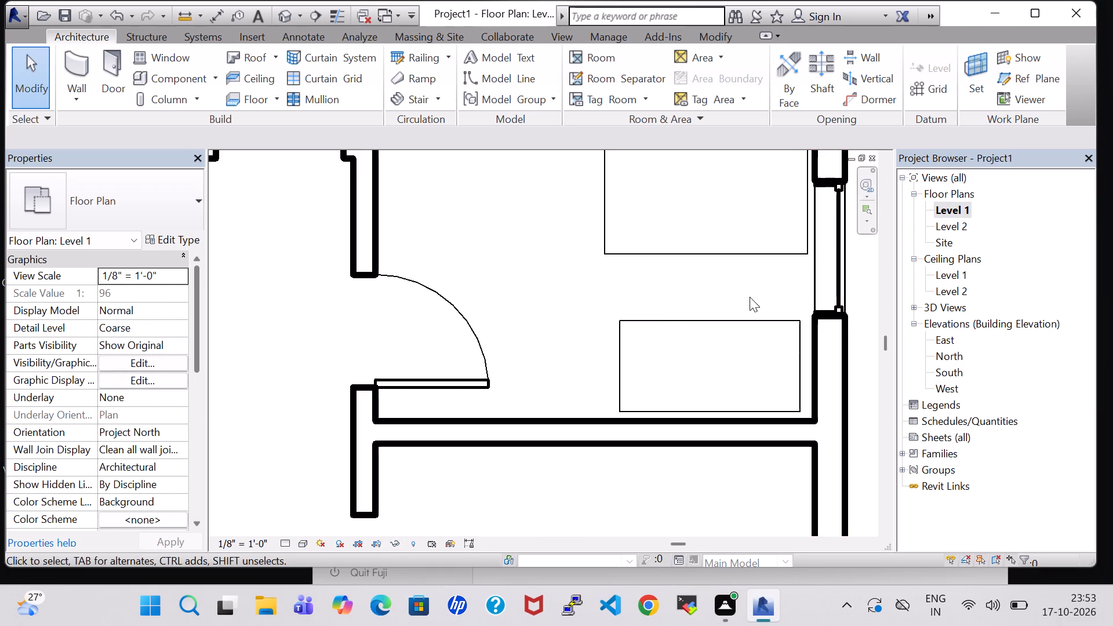
pyautogui.scroll(-5, 638, 332)
pyautogui.moveTo(572, 246); pyautogui.dragTo(596, 294, button='middle')
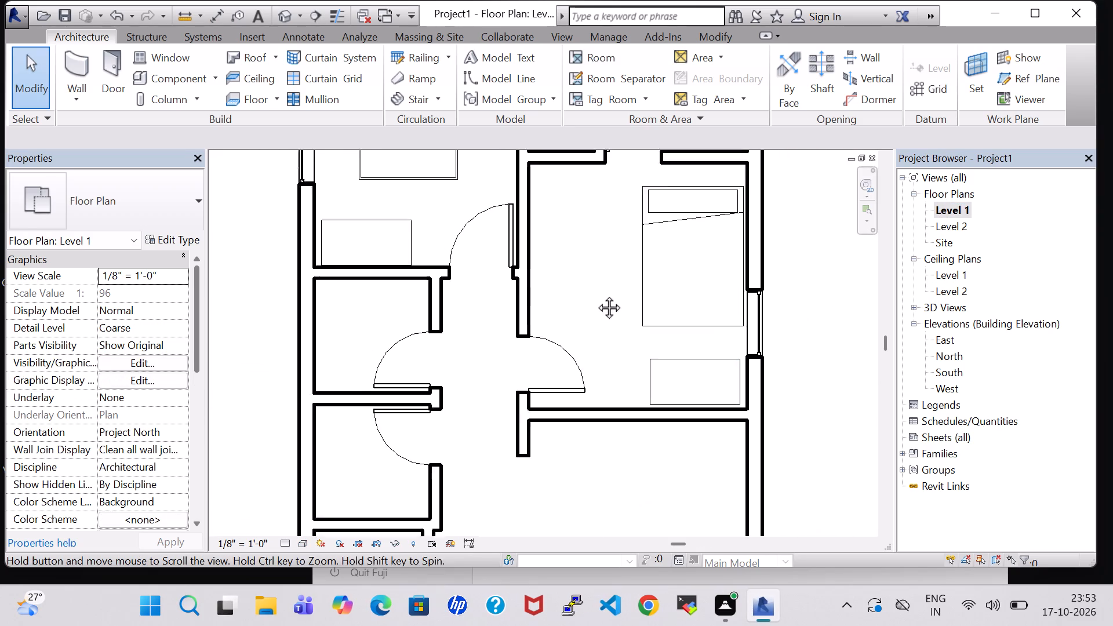
pyautogui.moveTo(596, 294); pyautogui.dragTo(603, 350, button='middle')
pyautogui.scroll(-3, 603, 350)
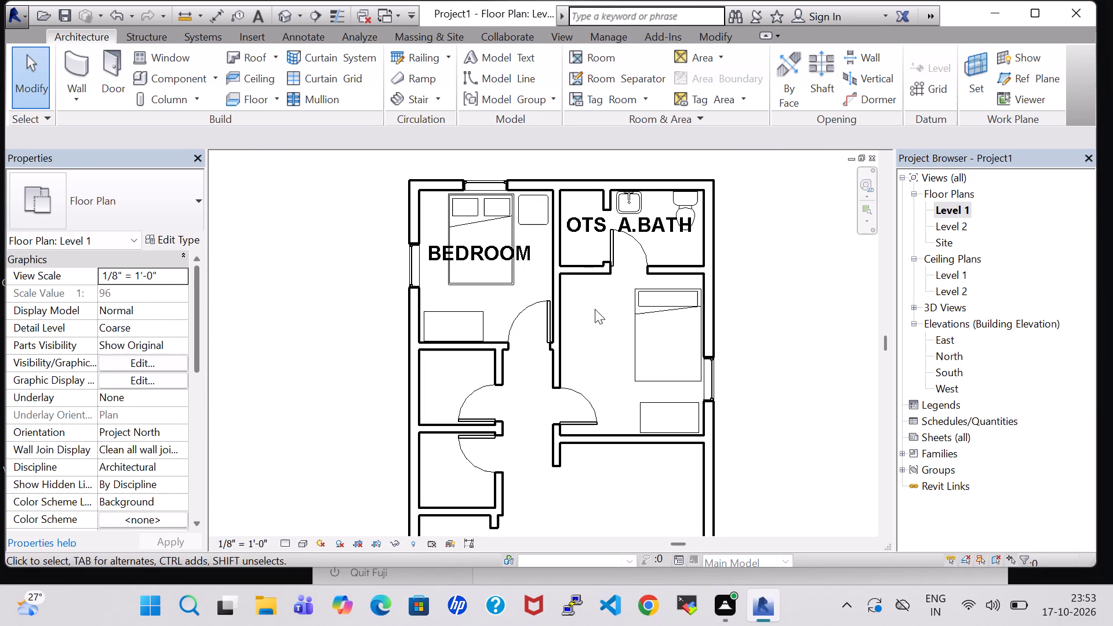
pyautogui.click(585, 56)
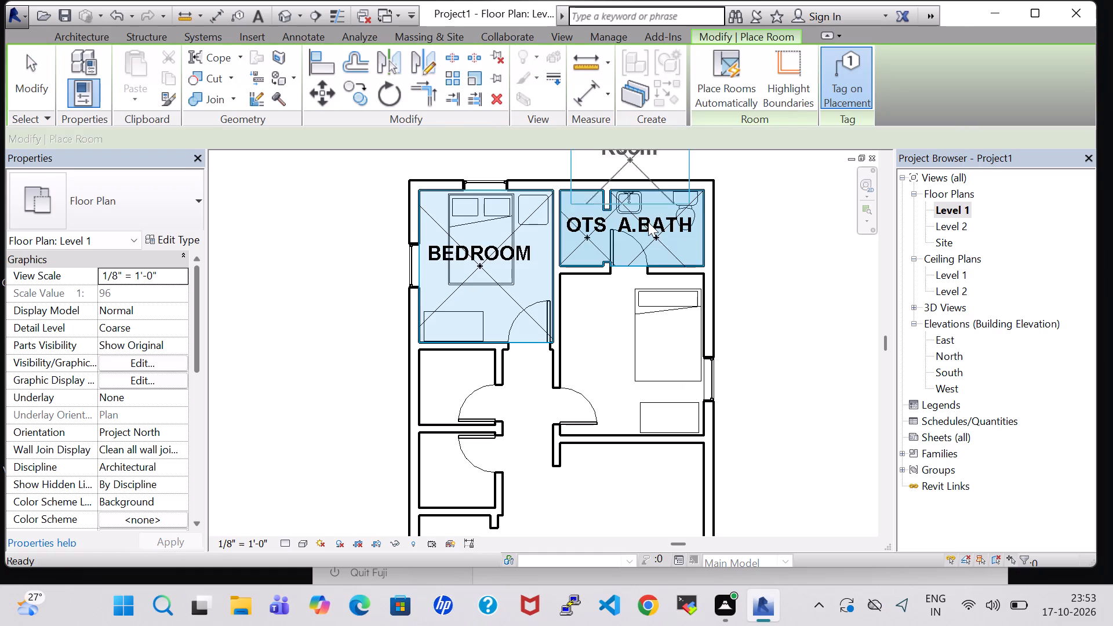
pyautogui.click(632, 365)
pyautogui.press('Escape')
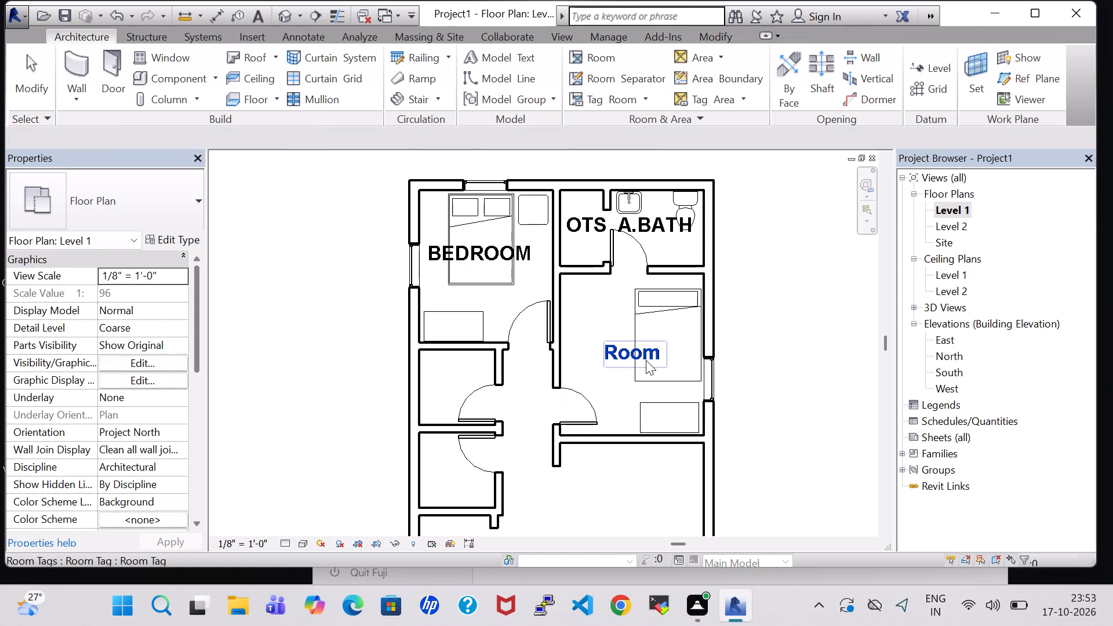
# Rename the new room as BEDROOM.
pyautogui.doubleClick(648, 357)
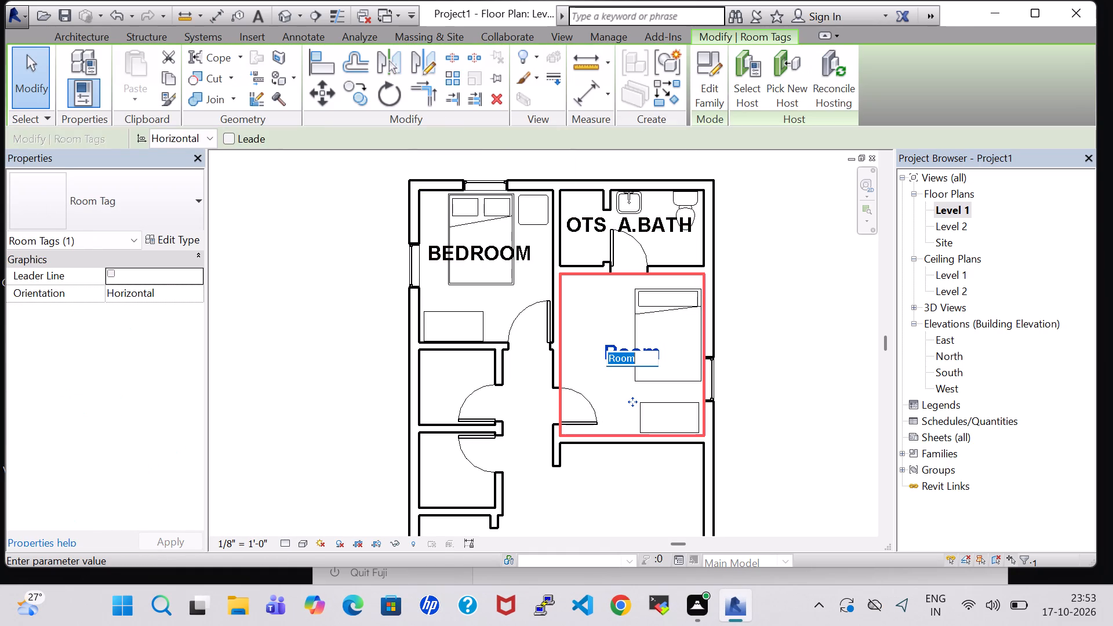
pyautogui.press('BackSpace')
pyautogui.write('BEDROOM')
pyautogui.press('Return')
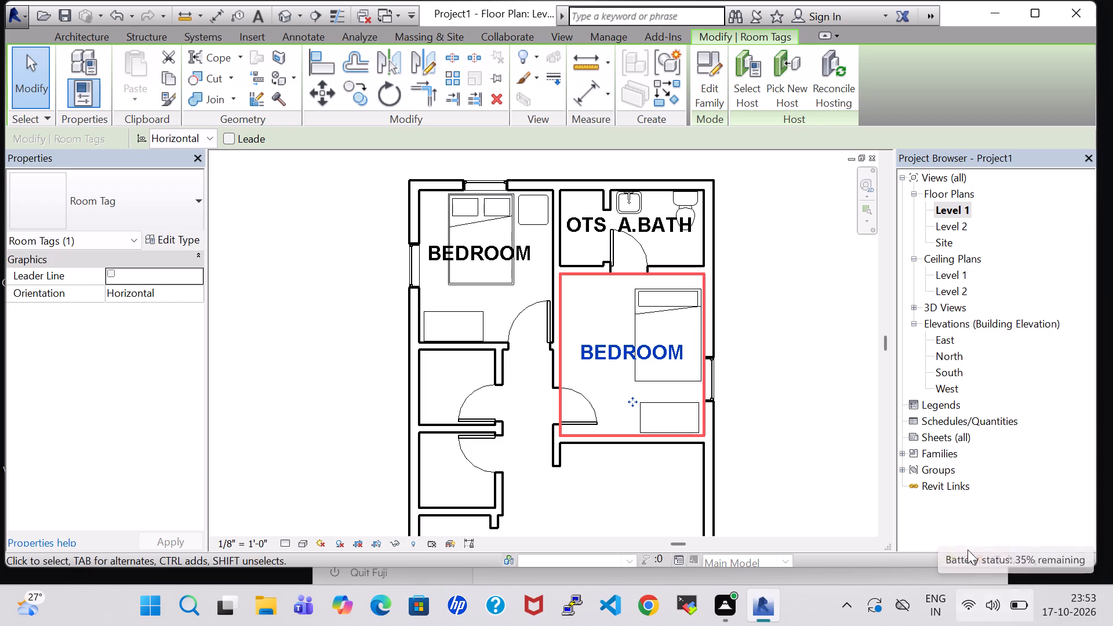
pyautogui.click(780, 359)
# Place another Toilet-Domestic-3D in the small room behind the first bedroom's dresser wall, about 0'-10" from that wall.
pyautogui.scroll(-1, 780, 359)
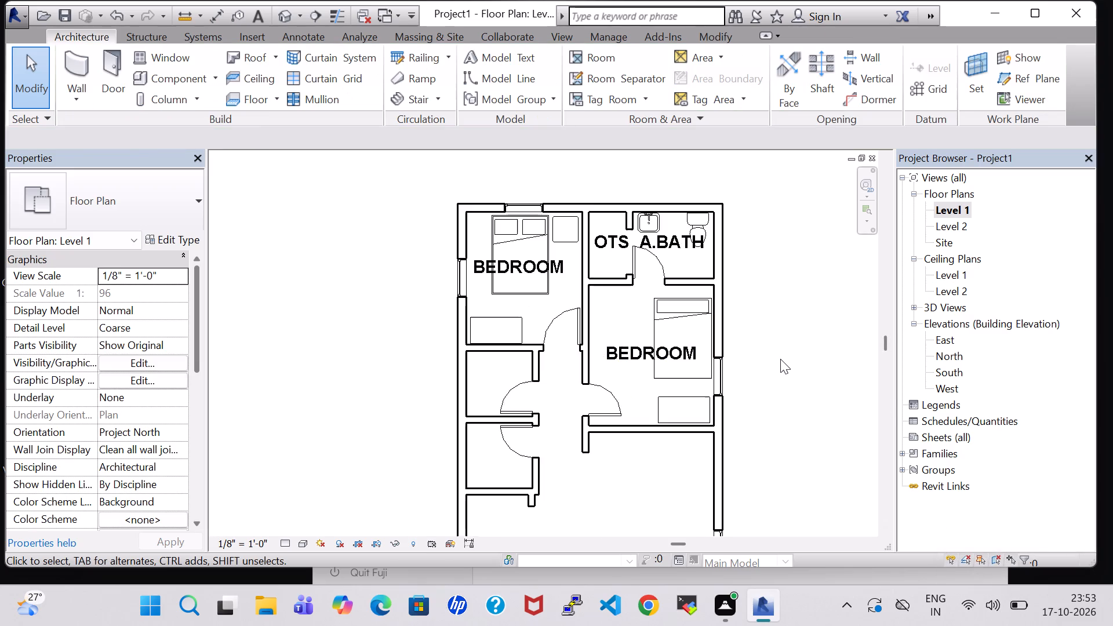
pyautogui.scroll(-1, 780, 359)
pyautogui.moveTo(780, 359); pyautogui.dragTo(777, 305, button='middle')
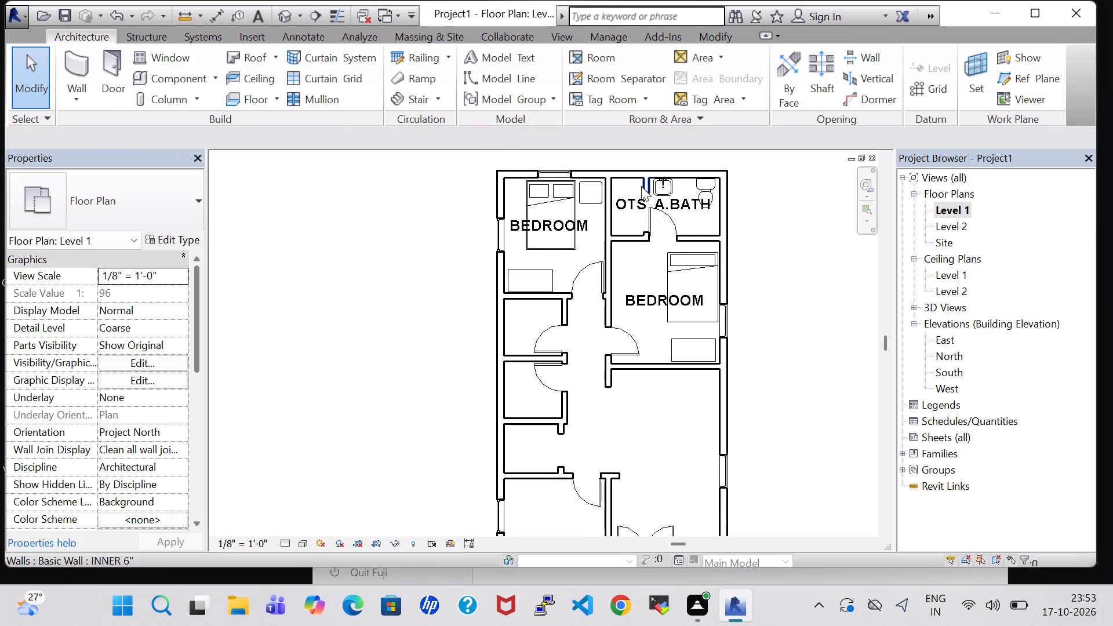
pyautogui.click(708, 186)
pyautogui.rightClick(708, 186)
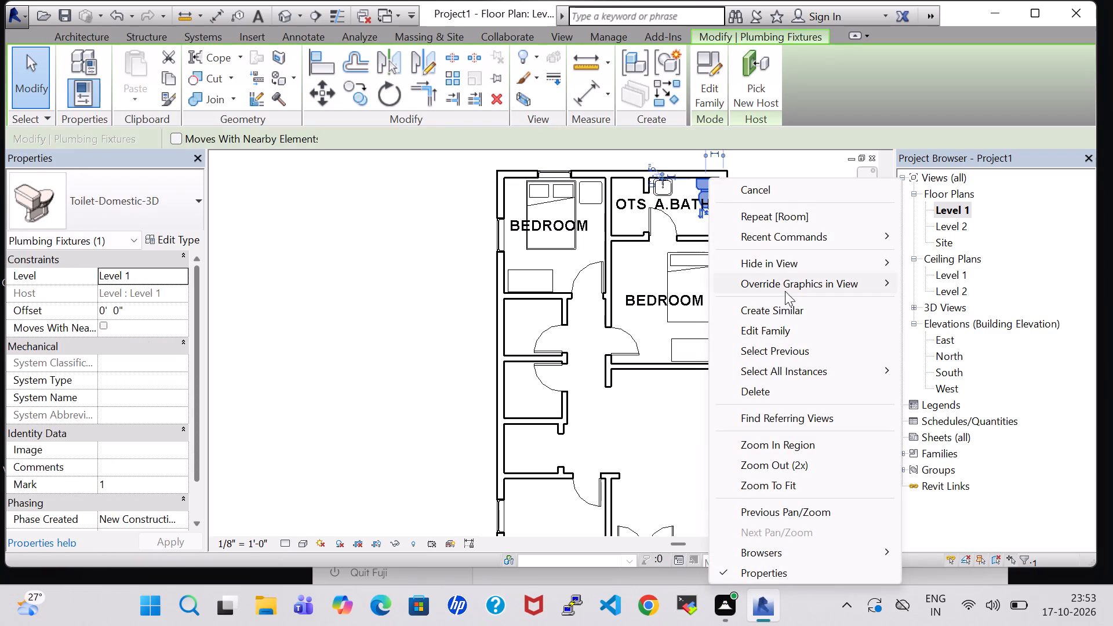
pyautogui.click(780, 300)
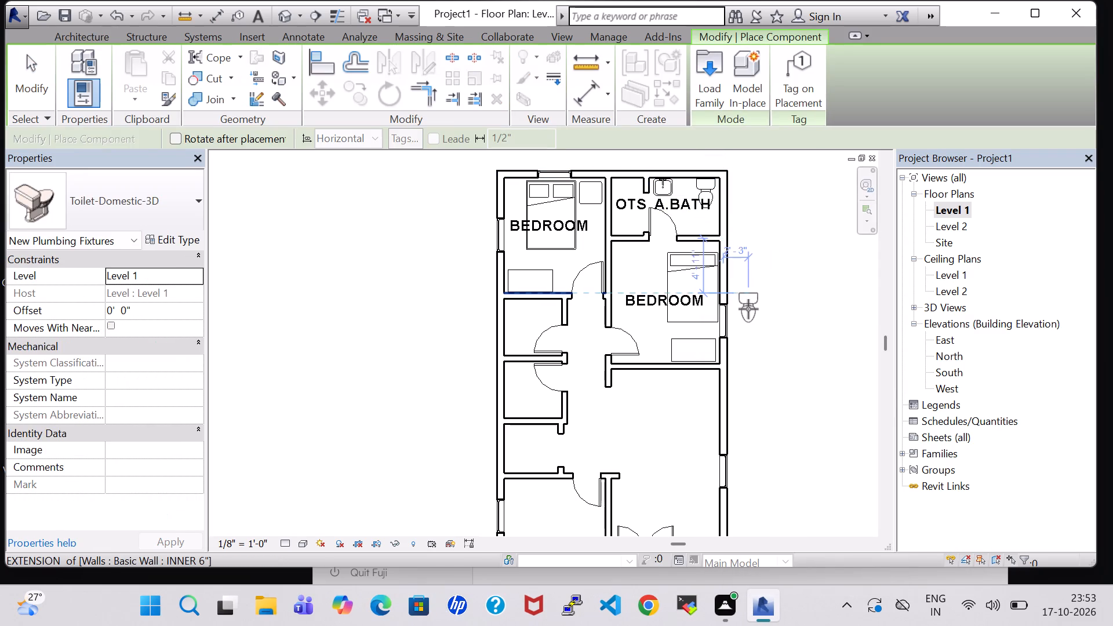
pyautogui.scroll(5, 528, 322)
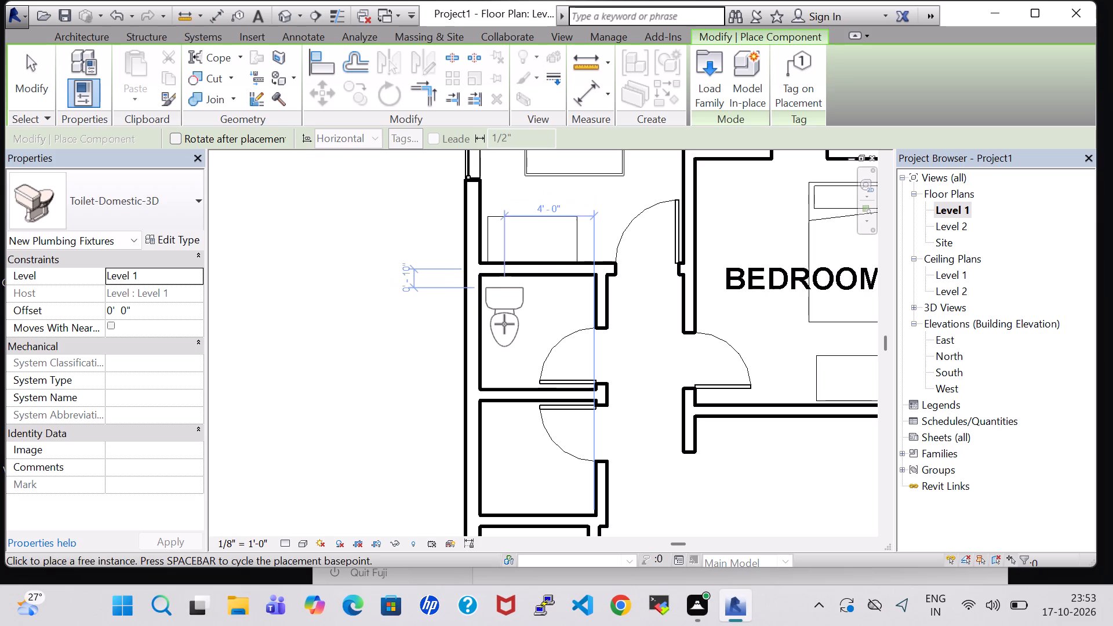
pyautogui.click(504, 324)
pyautogui.press('Escape')
pyautogui.press('Escape')
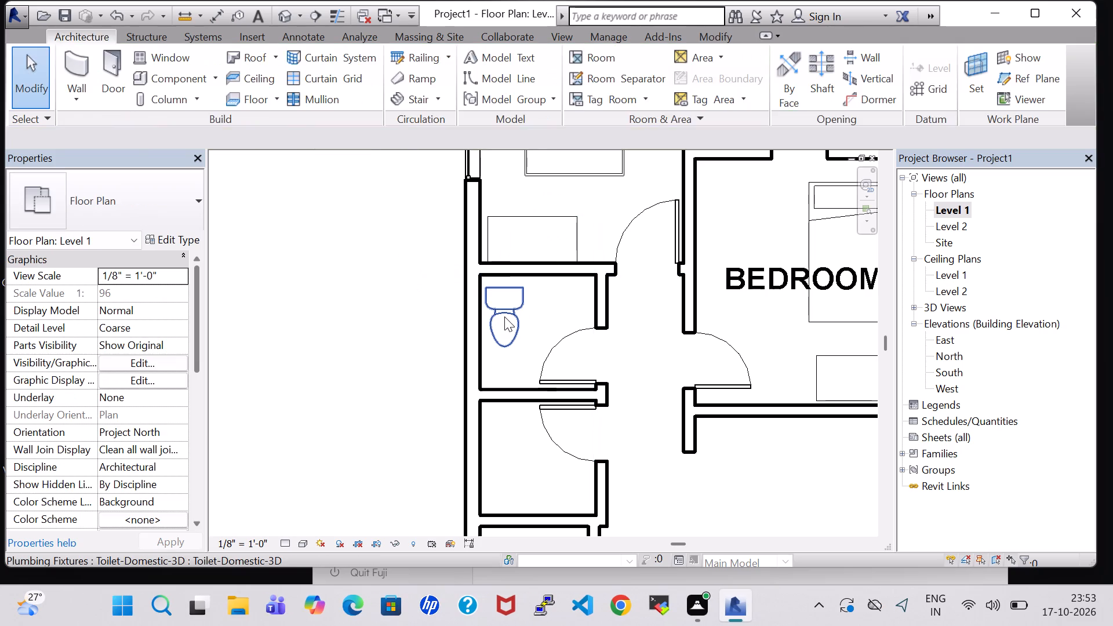
# Nudge the new toilet back against the wall shared with the first bedroom, about 0'-4" from the wall reference.
pyautogui.click(504, 316)
pyautogui.press('Up')
pyautogui.press('Up')
pyautogui.press('Up')
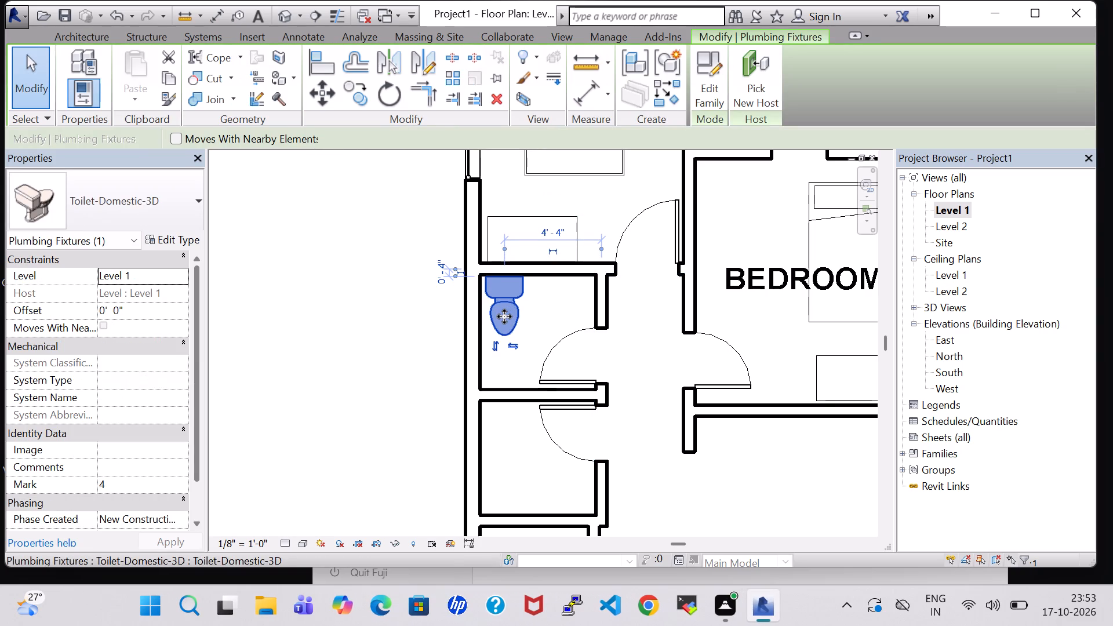
pyautogui.click(740, 327)
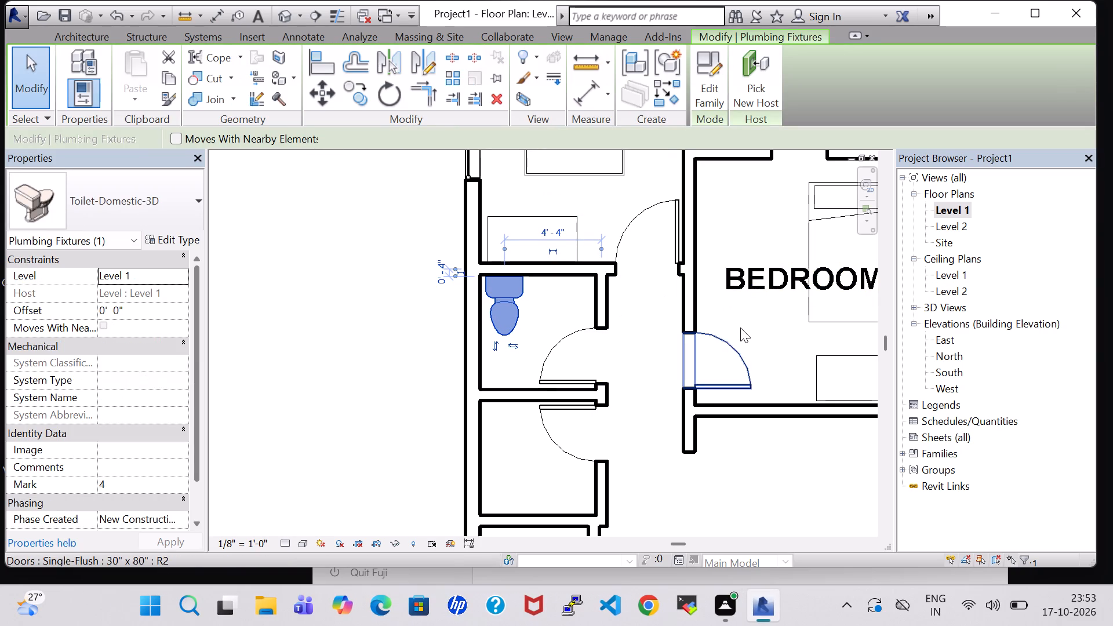
# Place a Sink Vanity-Square 20" x 18" beside the new toilet, rotated 90° with its faucet toward the outer wall, about 3'-8 1/2" from the bedroom wall.
pyautogui.scroll(-3, 756, 226)
pyautogui.moveTo(756, 226); pyautogui.dragTo(711, 324, button='middle')
pyautogui.click(743, 209)
pyautogui.rightClick(740, 209)
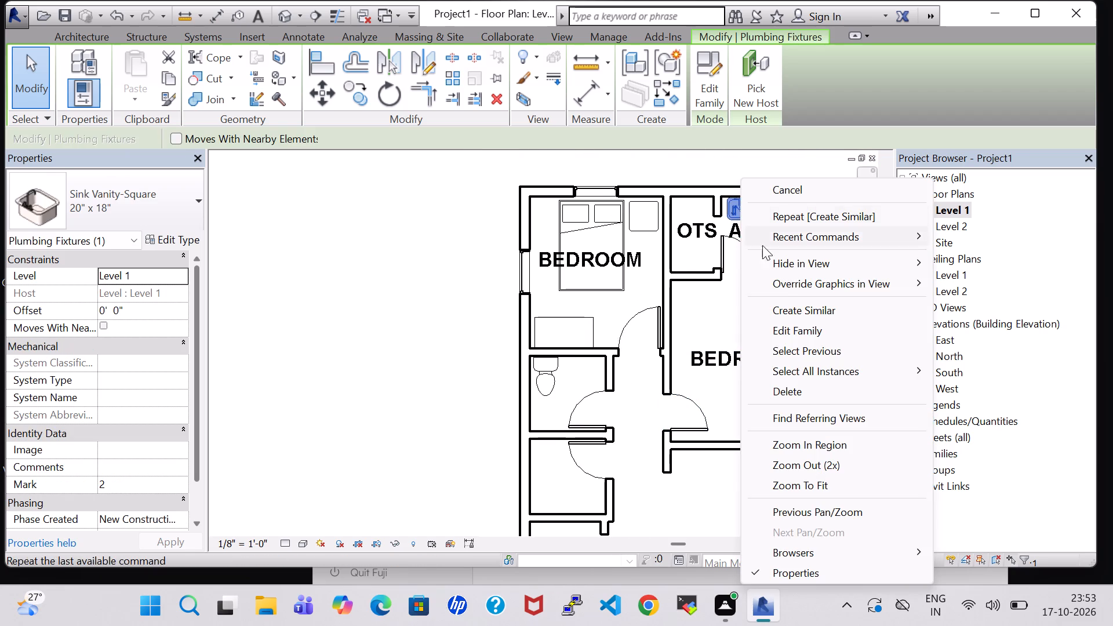
pyautogui.click(794, 305)
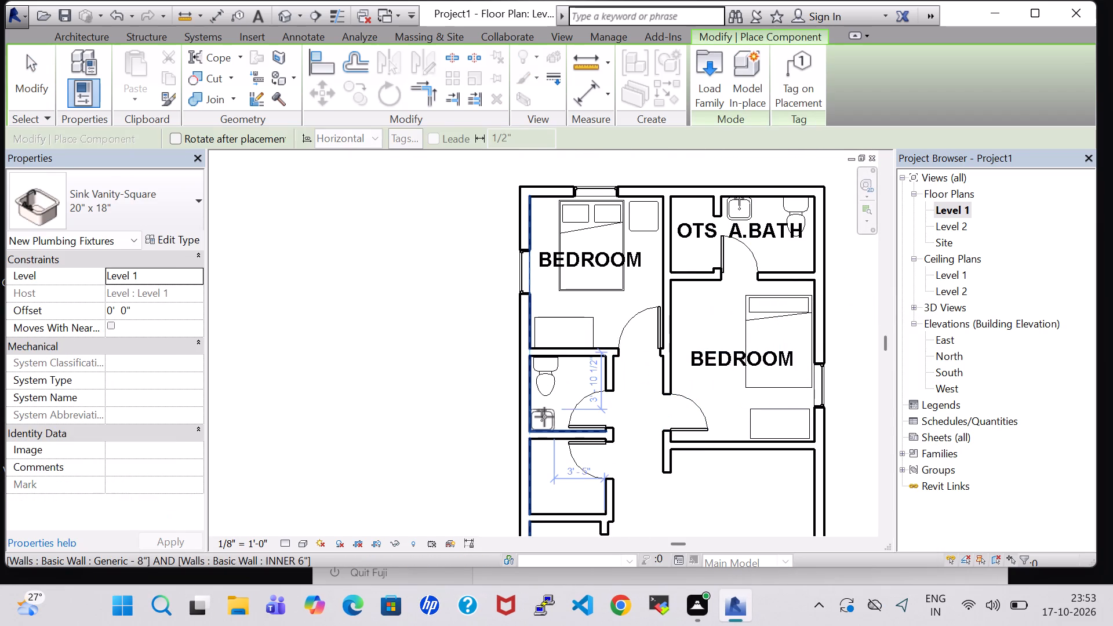
pyautogui.press('space')
pyautogui.scroll(2, 550, 423)
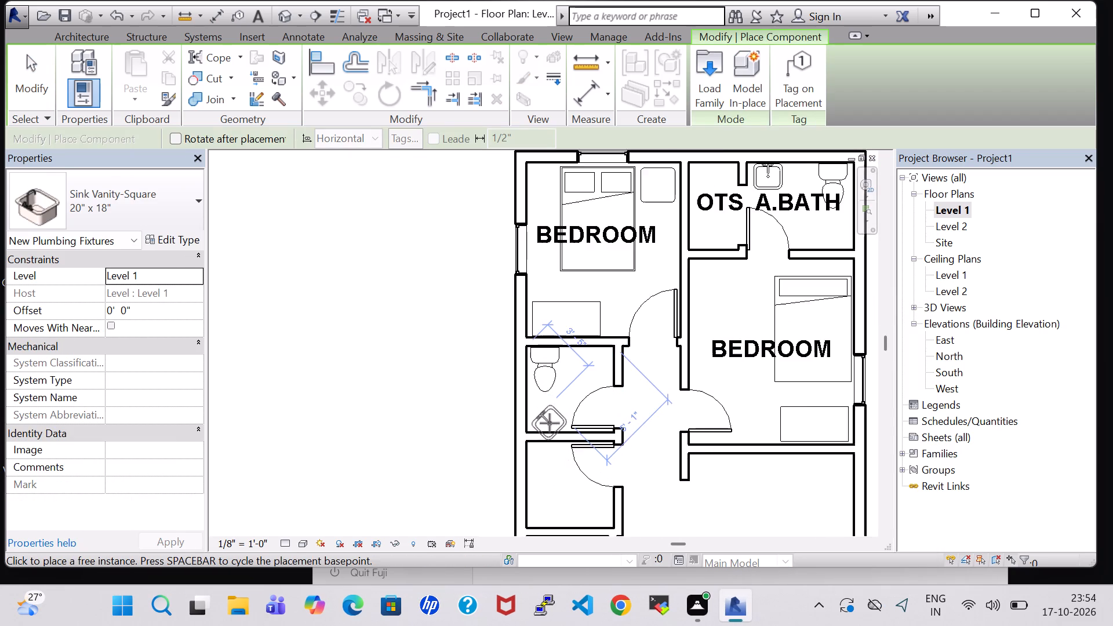
pyautogui.press('space')
pyautogui.scroll(6, 550, 423)
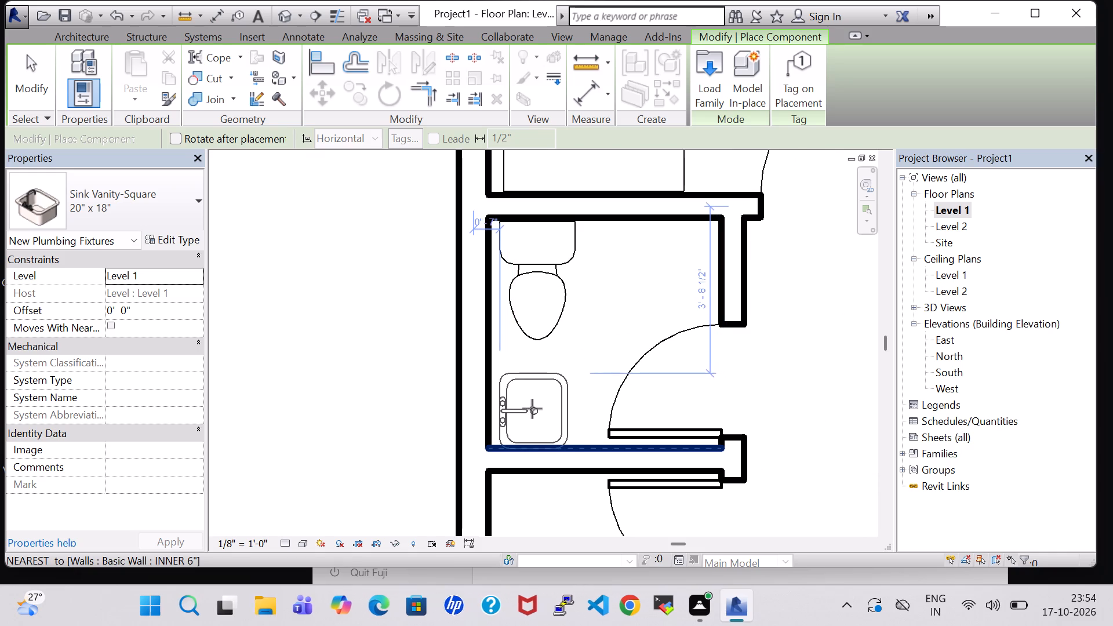
pyautogui.click(532, 406)
pyautogui.press('Escape')
pyautogui.press('Escape')
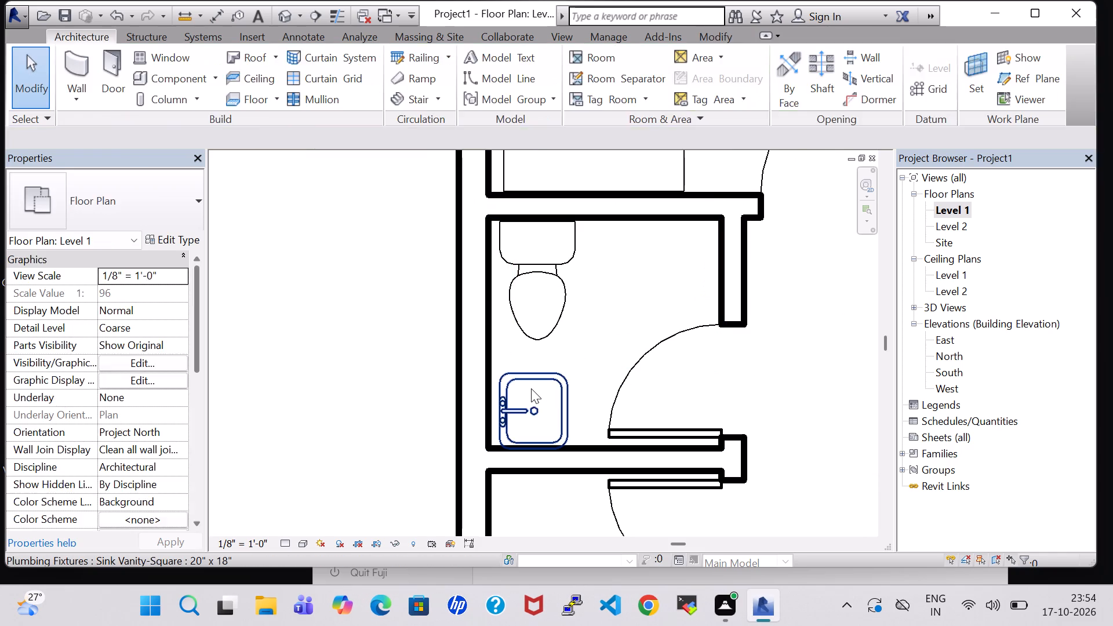
# Nudge the new sink against the outer side wall and toward the toilet, about 3'-6 1/2" from the bedroom wall.
pyautogui.click(531, 388)
pyautogui.press('Up')
pyautogui.press('Up')
pyautogui.press('Left')
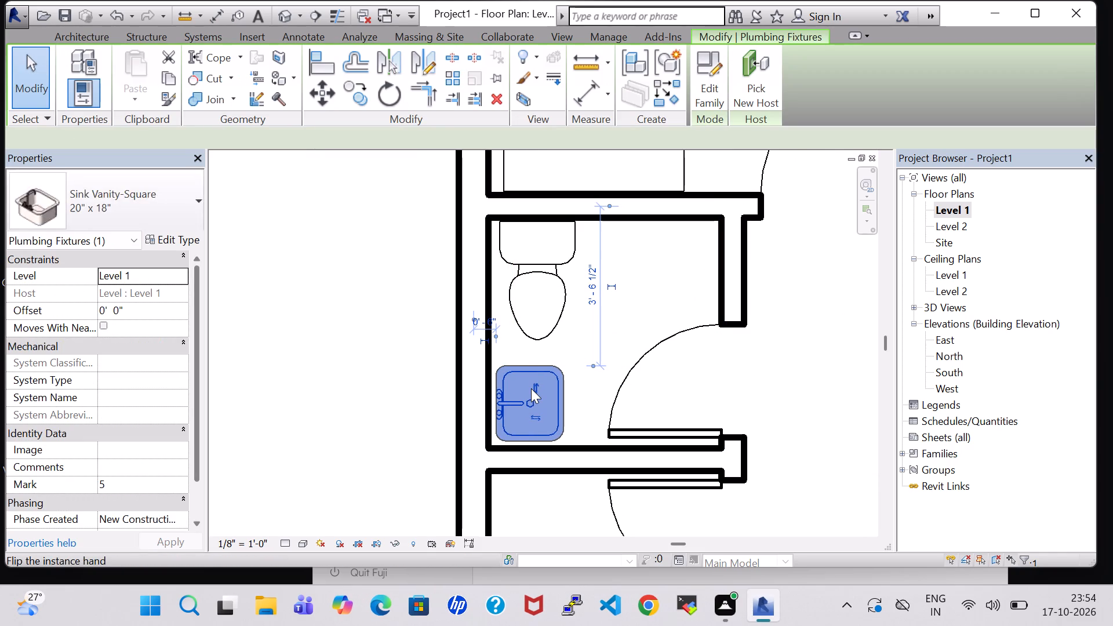
pyautogui.press('Left')
pyautogui.click(803, 370)
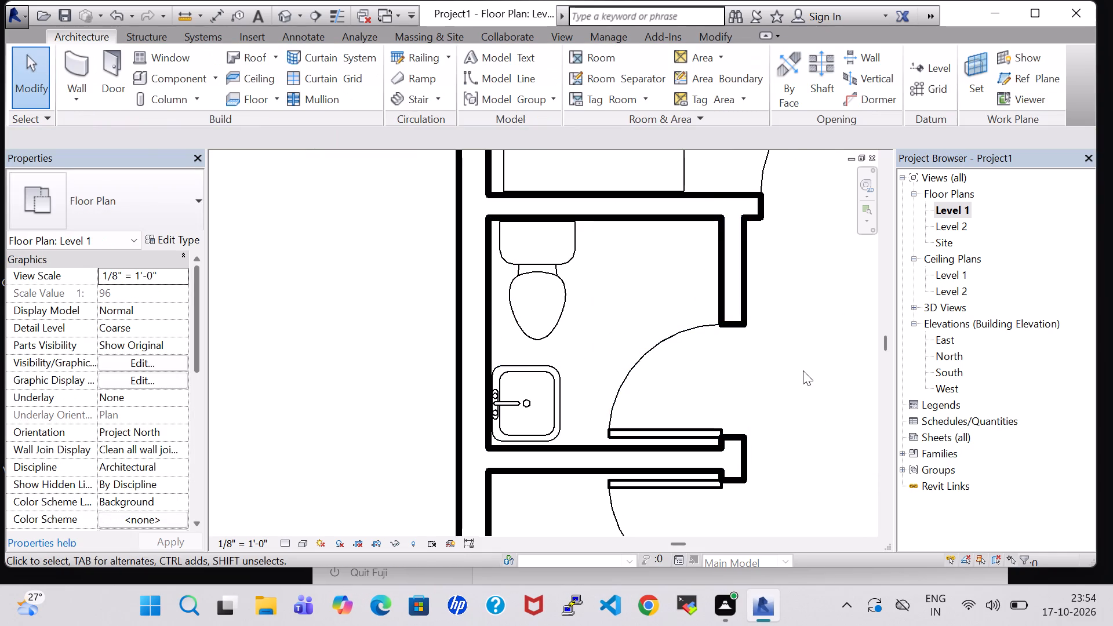
pyautogui.scroll(-5, 803, 372)
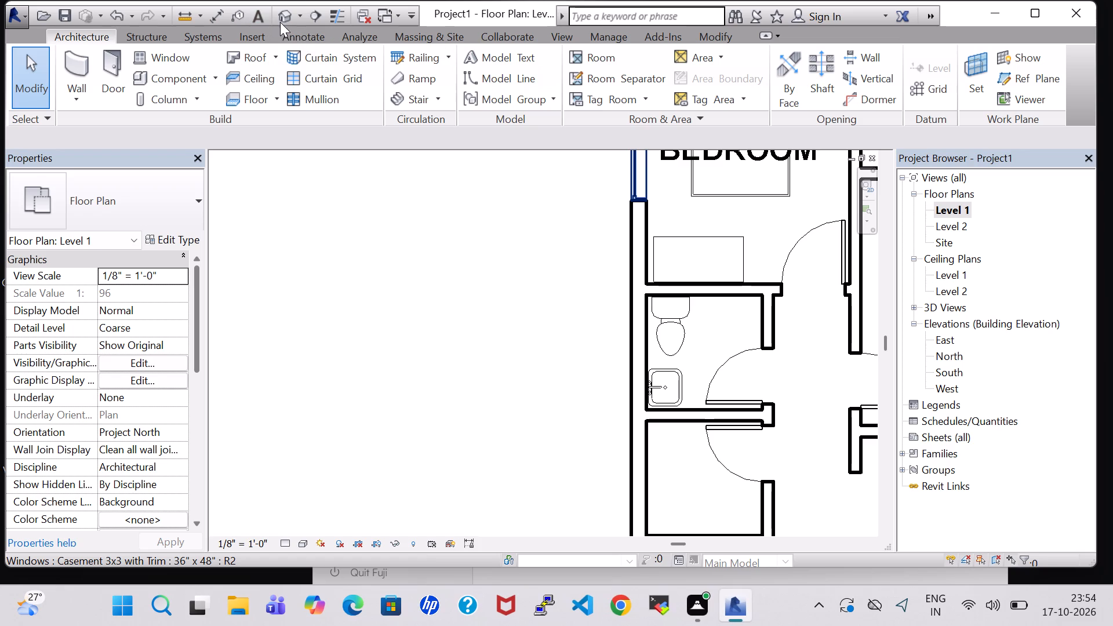
# In the 3D view, place another Floor Drain - Round 5" Strainer - 2" Drain on the Level 1 work plane, in the new bath's bedroom-side corner, about 1'-2" from the door wall.
pyautogui.click(280, 22)
pyautogui.scroll(-4, 668, 283)
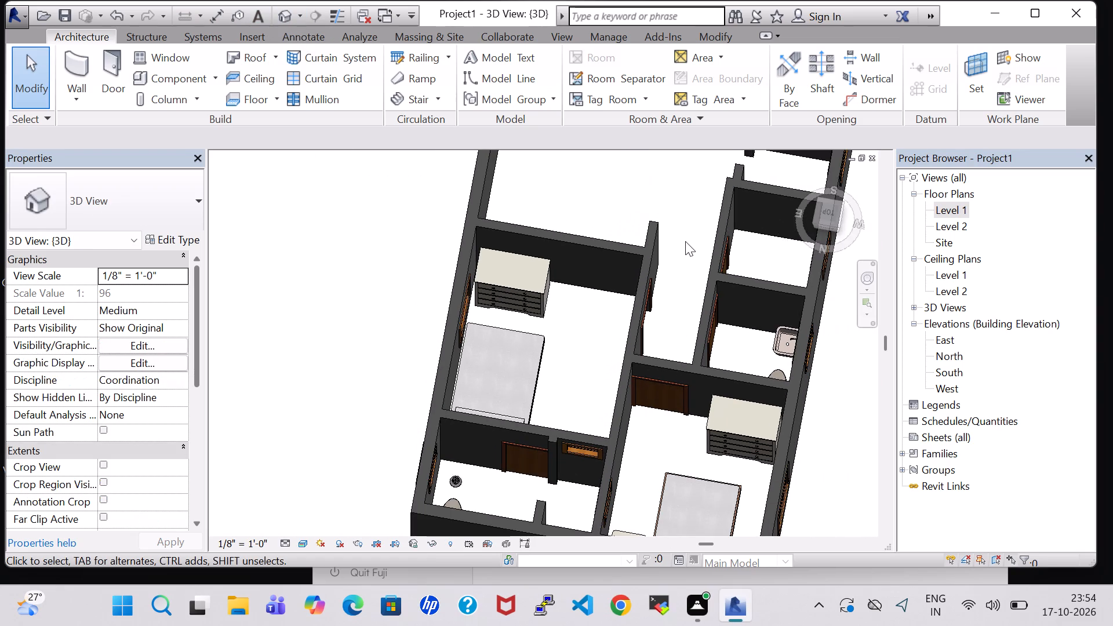
pyautogui.keyDown('shift'); pyautogui.moveTo(683, 187); pyautogui.dragTo(678, 267, button='middle'); pyautogui.keyUp('shift')
pyautogui.keyDown('shift'); pyautogui.moveTo(665, 305); pyautogui.dragTo(665, 282, button='middle'); pyautogui.keyUp('shift')
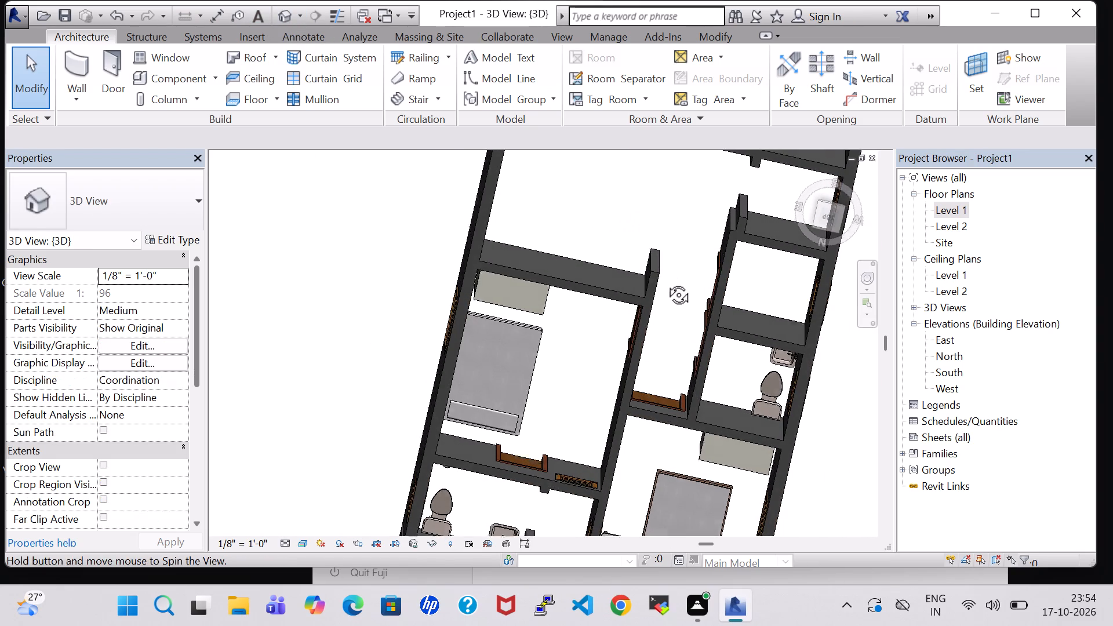
pyautogui.keyDown('shift'); pyautogui.moveTo(665, 282); pyautogui.dragTo(671, 248, button='middle'); pyautogui.keyUp('shift')
pyautogui.click(466, 481)
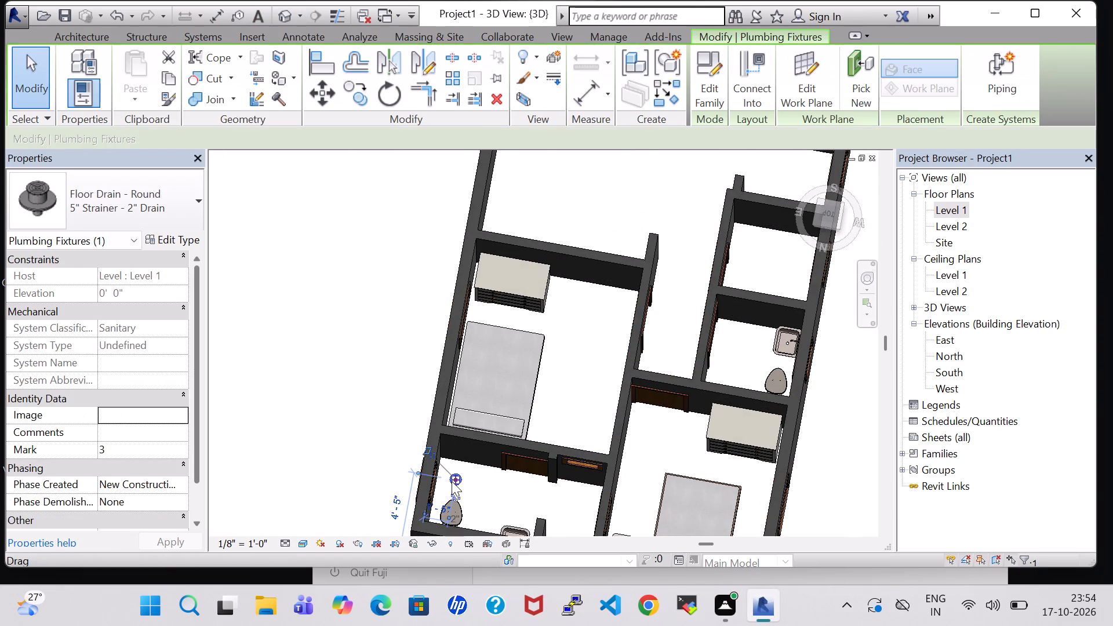
pyautogui.rightClick(452, 481)
pyautogui.click(536, 312)
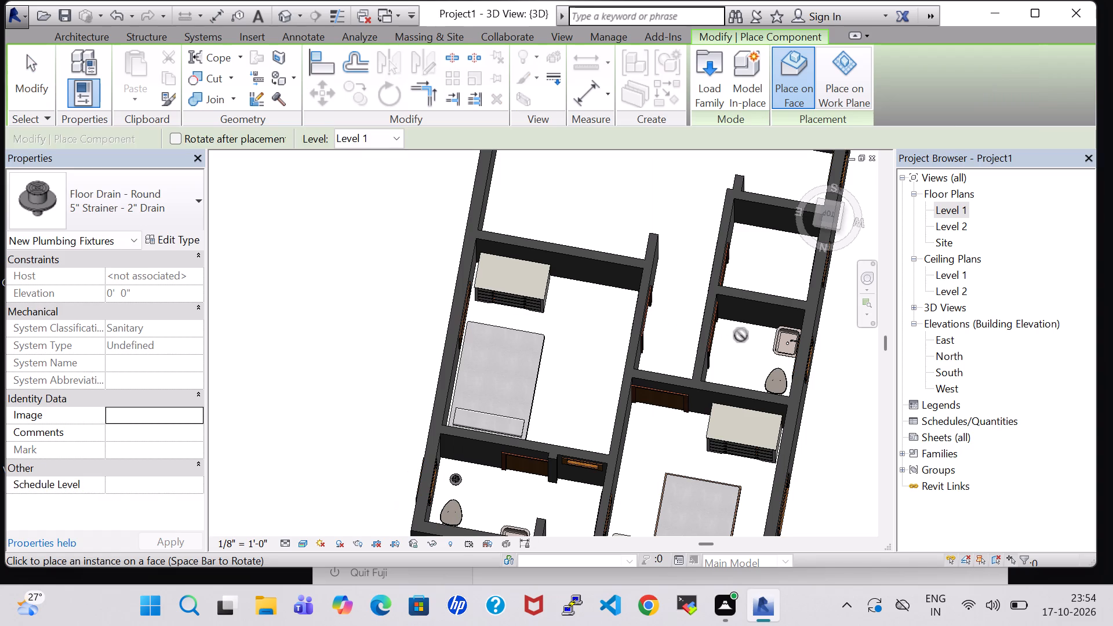
pyautogui.scroll(-1, 749, 343)
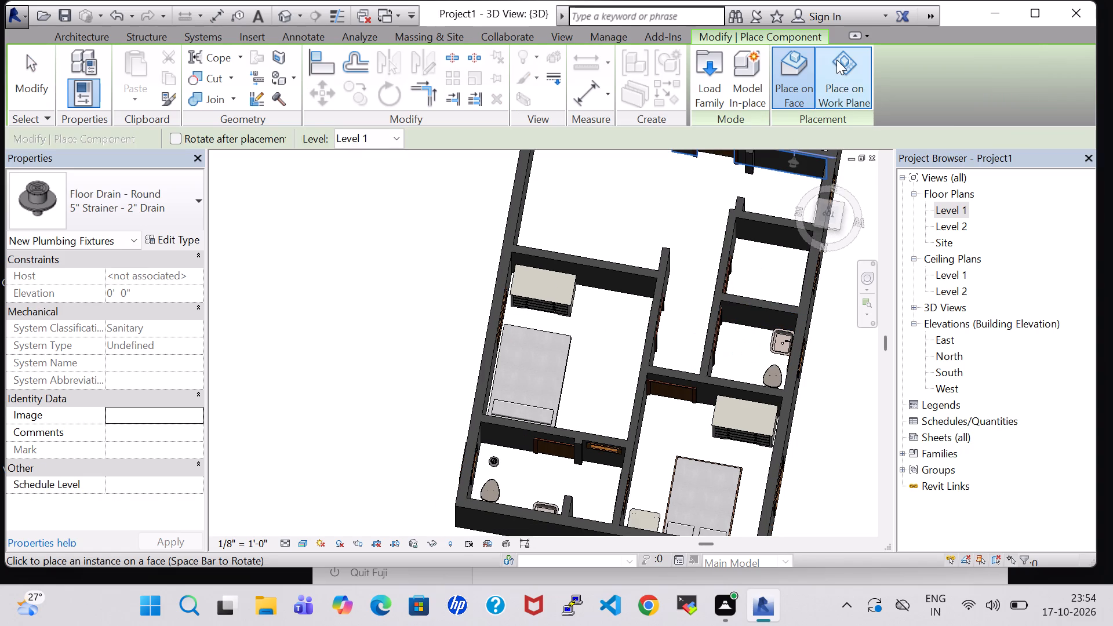
pyautogui.click(836, 60)
pyautogui.keyDown('shift'); pyautogui.moveTo(748, 346); pyautogui.dragTo(740, 390, button='middle'); pyautogui.keyUp('shift')
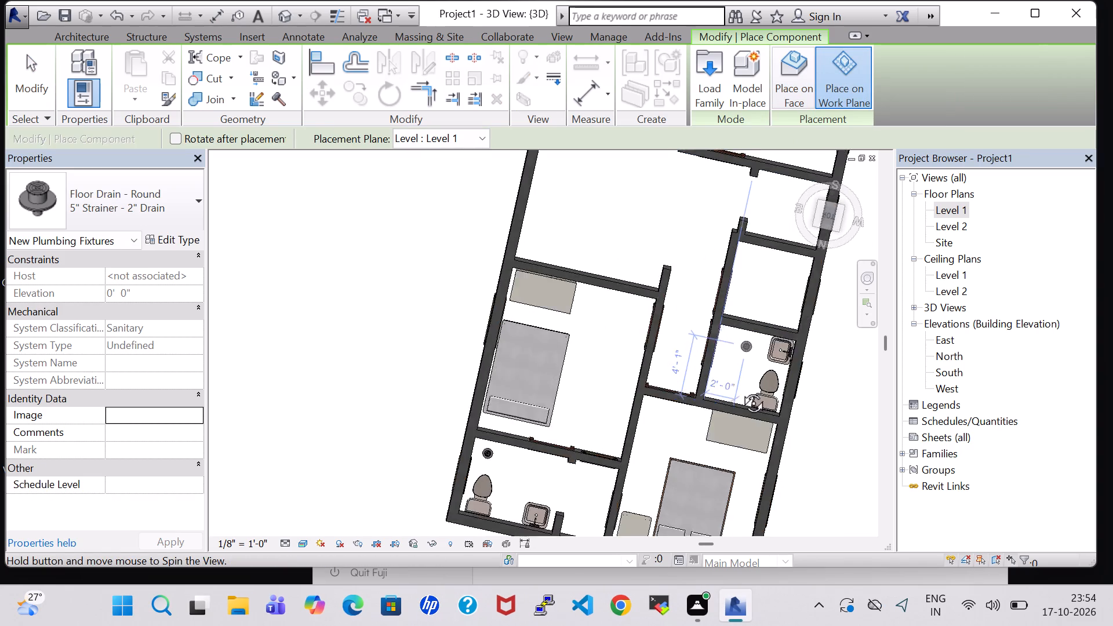
pyautogui.keyDown('shift'); pyautogui.moveTo(740, 390); pyautogui.dragTo(739, 400, button='middle'); pyautogui.keyUp('shift')
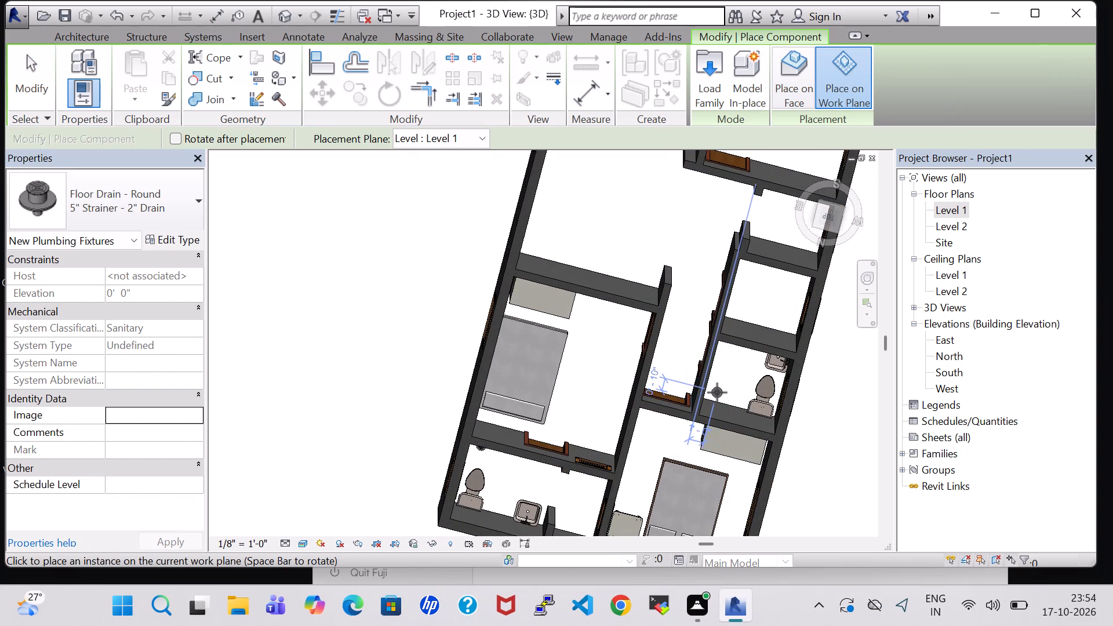
pyautogui.scroll(6, 717, 392)
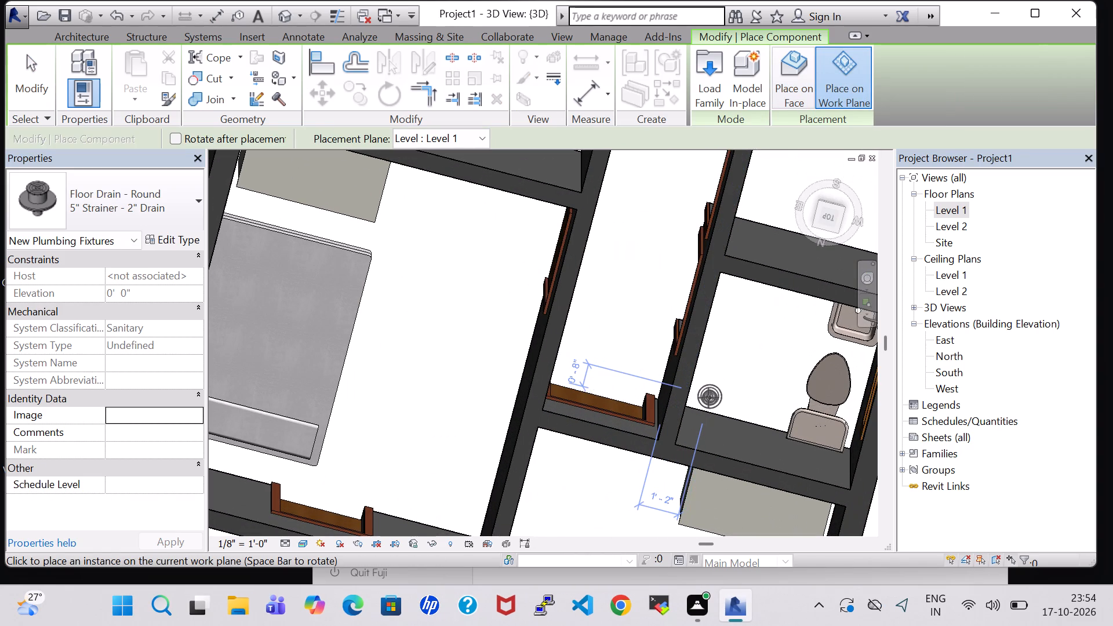
pyautogui.click(708, 398)
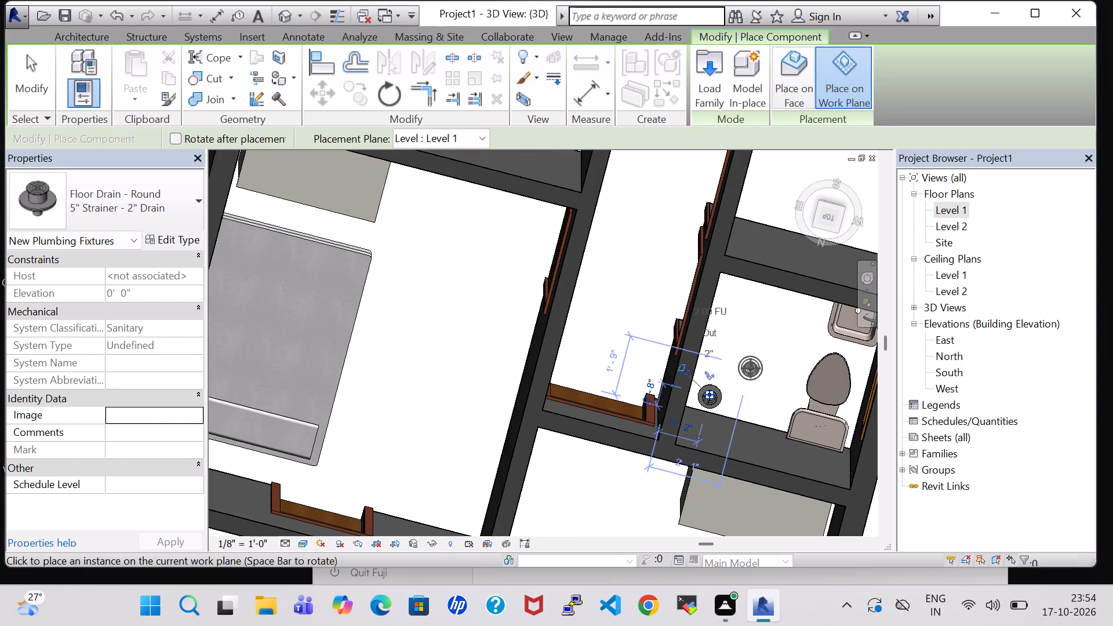
pyautogui.keyDown('shift'); pyautogui.moveTo(751, 368); pyautogui.dragTo(707, 344, button='middle'); pyautogui.keyUp('shift')
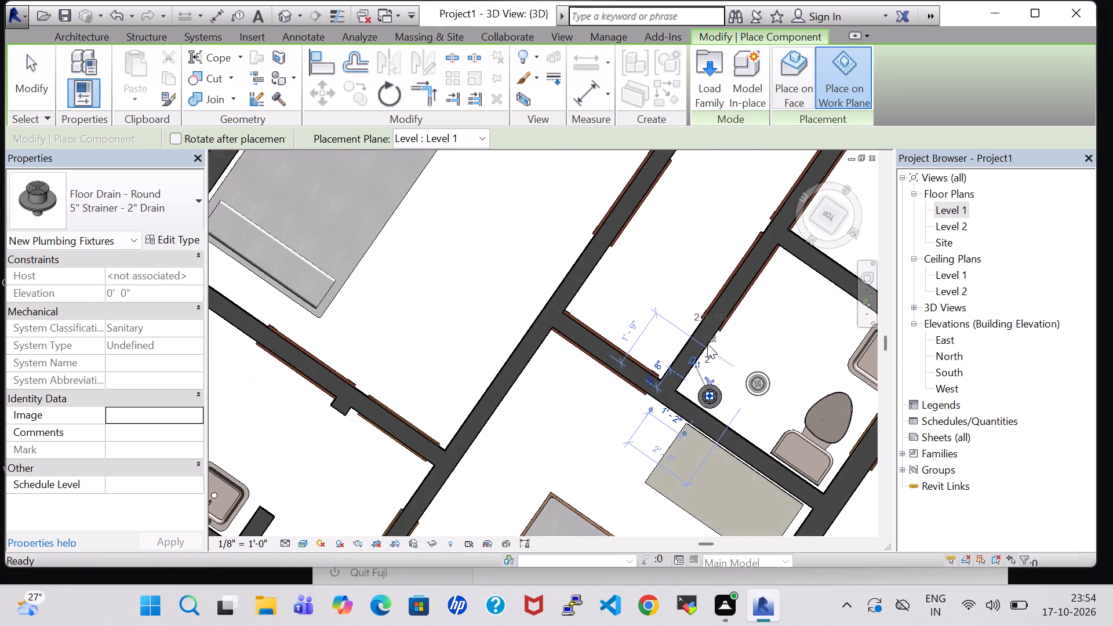
pyautogui.press('Escape')
pyautogui.press('Escape')
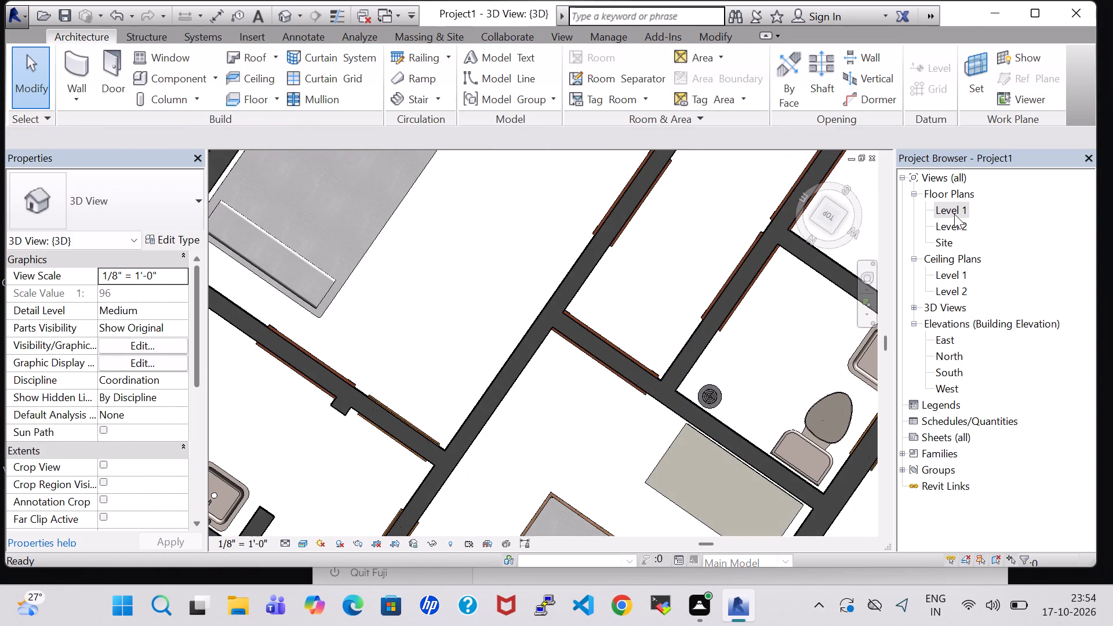
# On the Level 1 plan, place another Toilet-Domestic-3D in the small room adjoining the new bath, near their shared wall.
pyautogui.doubleClick(954, 214)
pyautogui.scroll(-4, 754, 301)
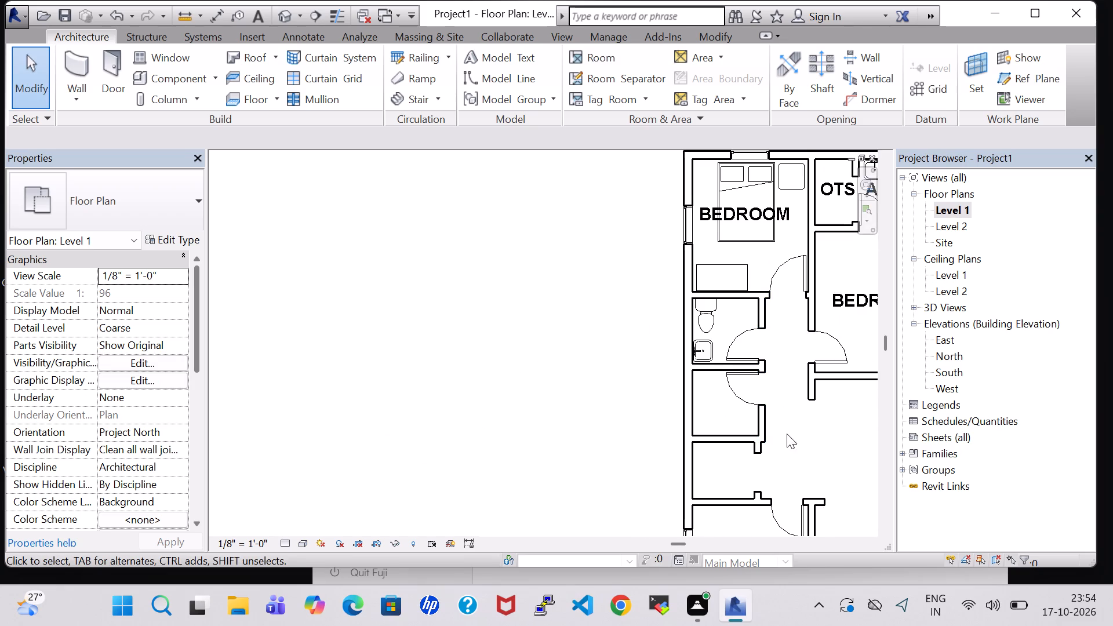
pyautogui.moveTo(787, 434); pyautogui.dragTo(779, 381, button='middle')
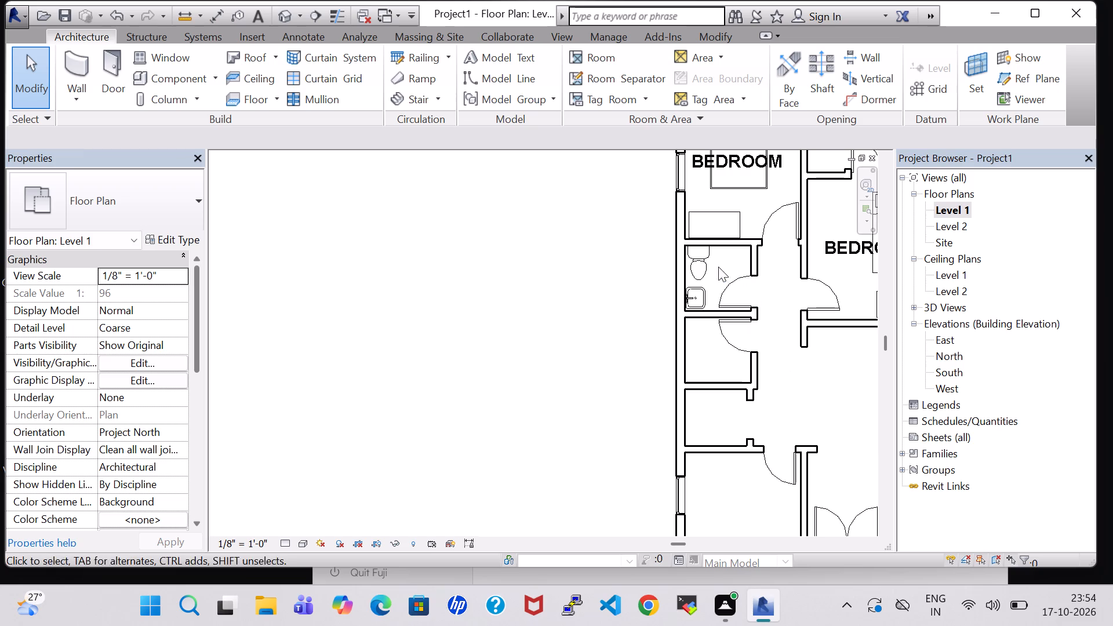
pyautogui.click(699, 265)
pyautogui.rightClick(699, 265)
pyautogui.click(761, 307)
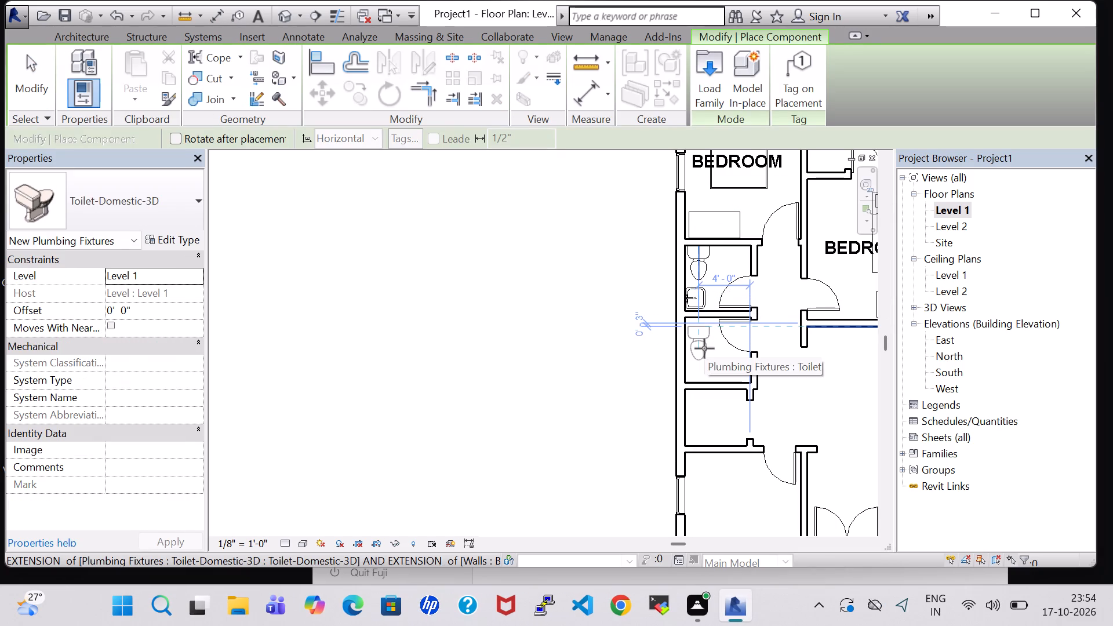
pyautogui.scroll(4, 704, 349)
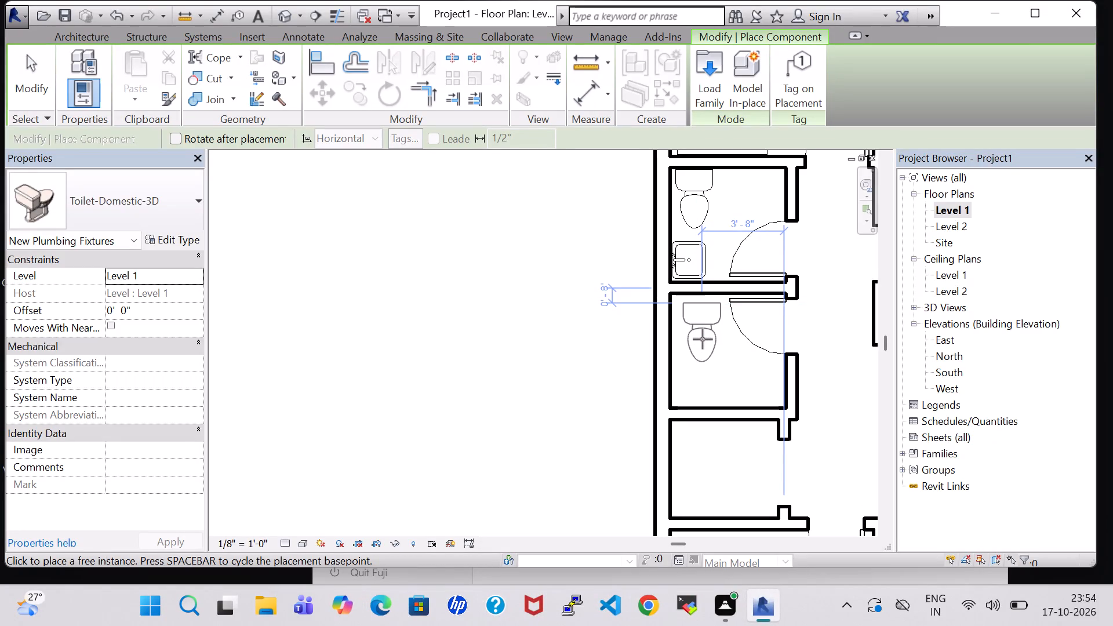
pyautogui.click(701, 339)
pyautogui.press('Escape')
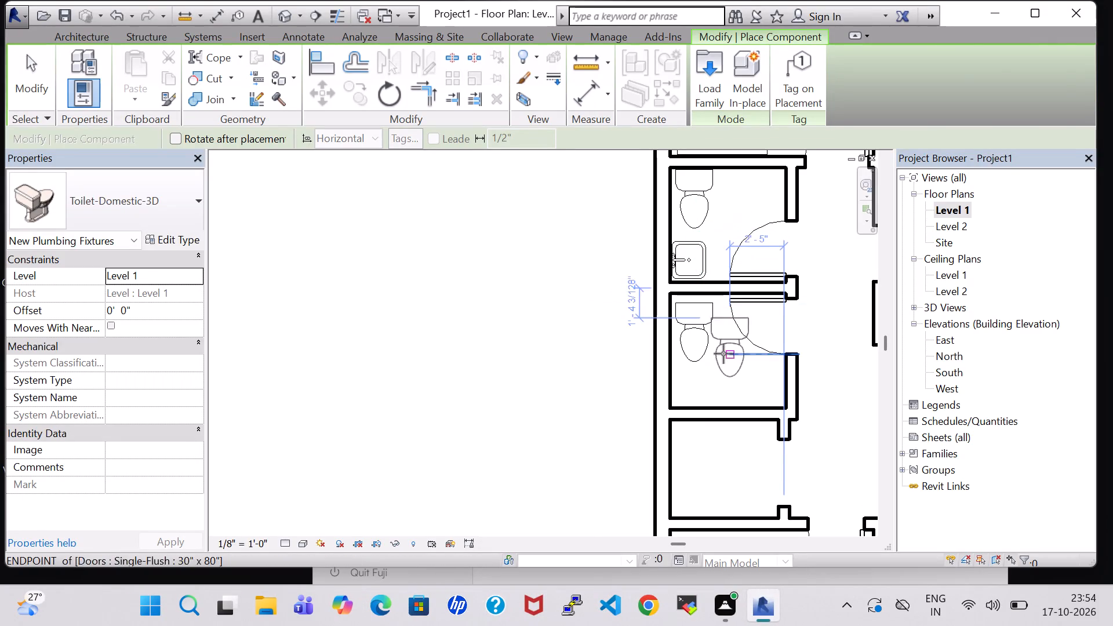
pyautogui.press('Escape')
# Nudge the adjoining room's new toilet back against the wall it shares with the bath.
pyautogui.click(703, 336)
pyautogui.press('Up')
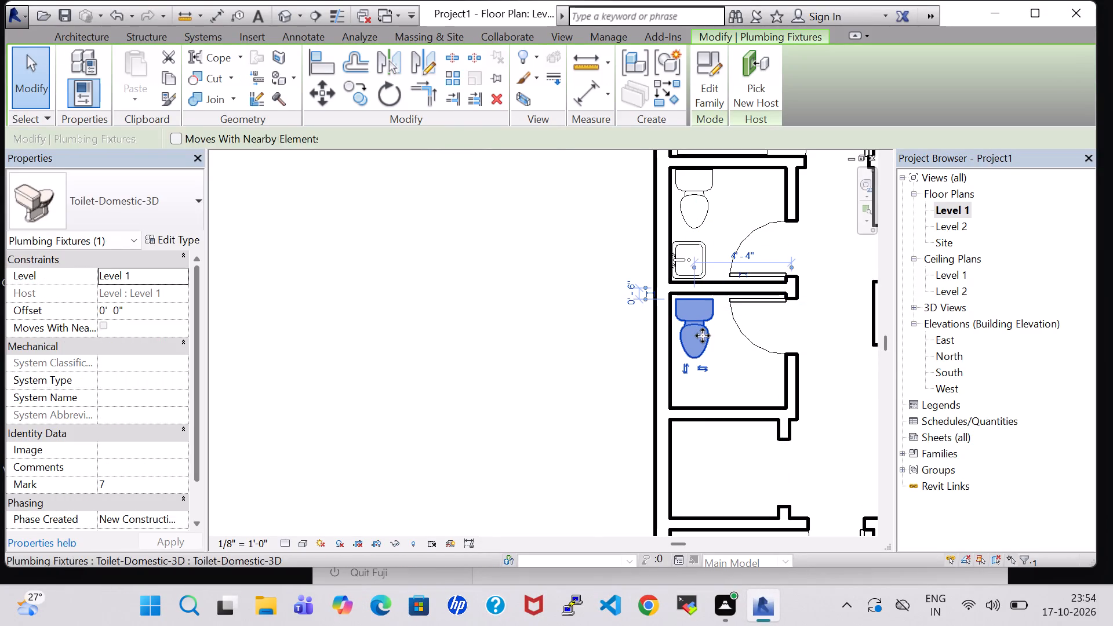
pyautogui.press('Up')
pyautogui.click(835, 417)
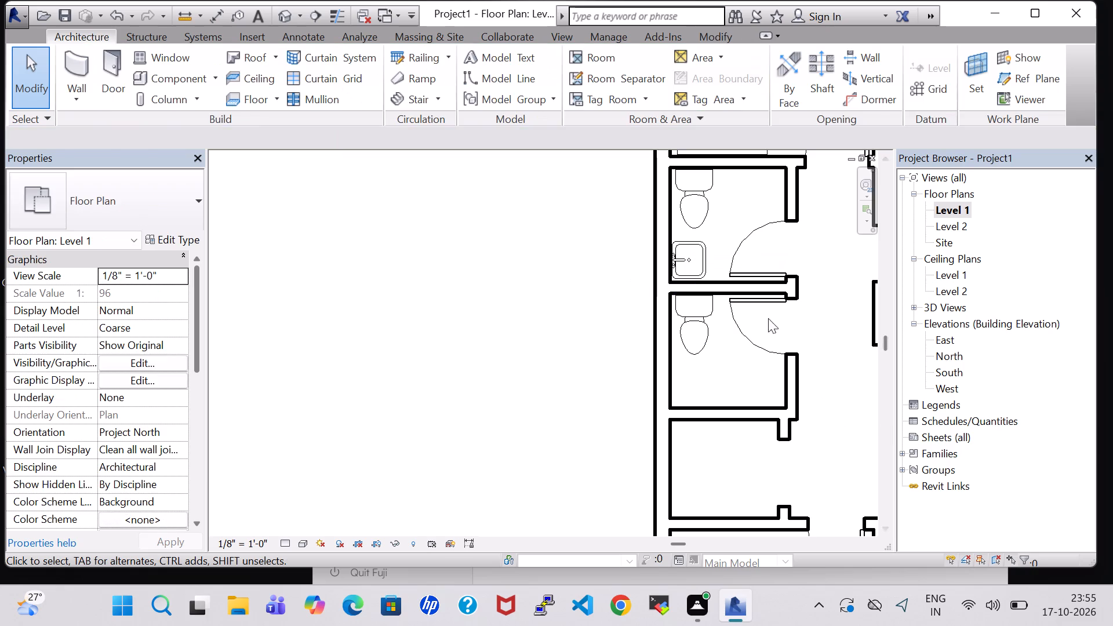
# Place a Sink Vanity-Square 20" x 18" in the corner diagonally opposite the new toilet, faucet toward the far wall, about 3'-6" from the outer wall.
pyautogui.click(693, 254)
pyautogui.rightClick(693, 254)
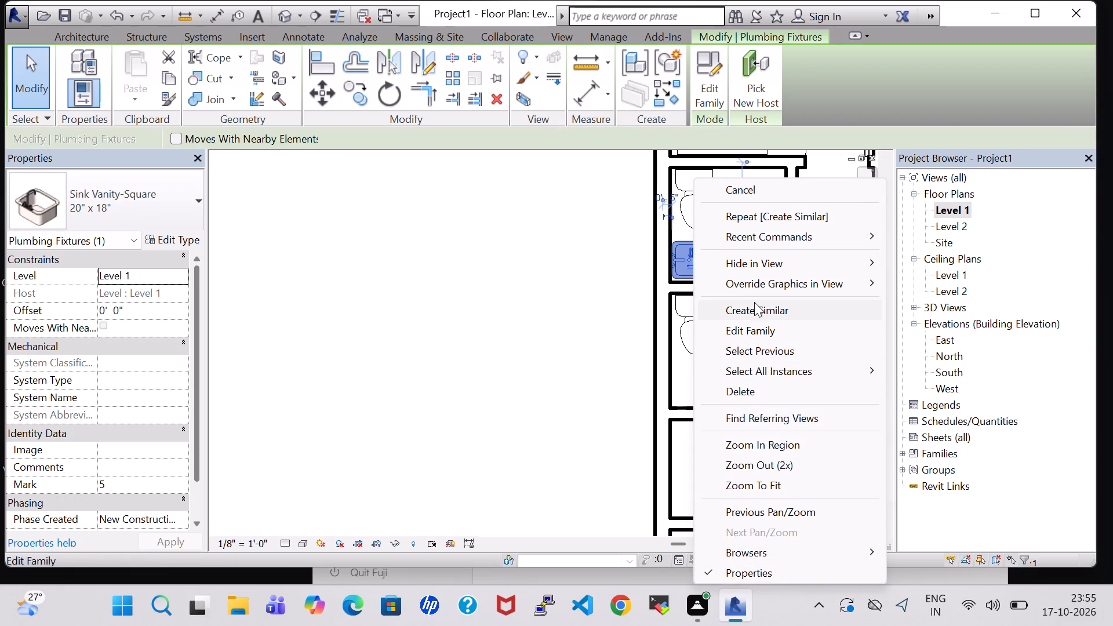
pyautogui.click(754, 301)
pyautogui.press('space')
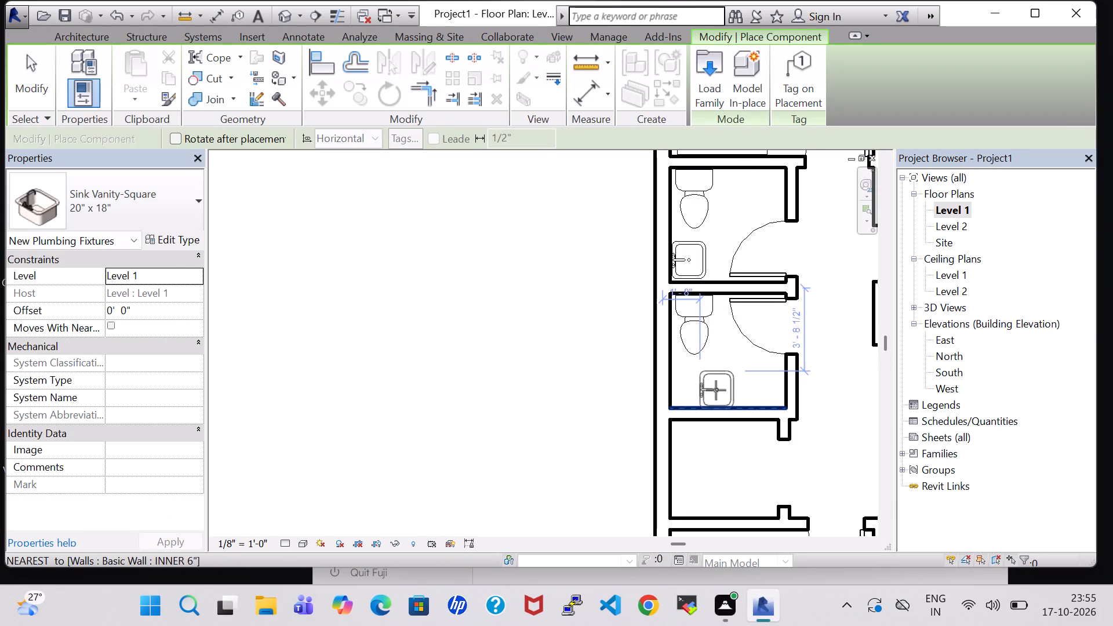
pyautogui.press('space')
pyautogui.scroll(3, 744, 390)
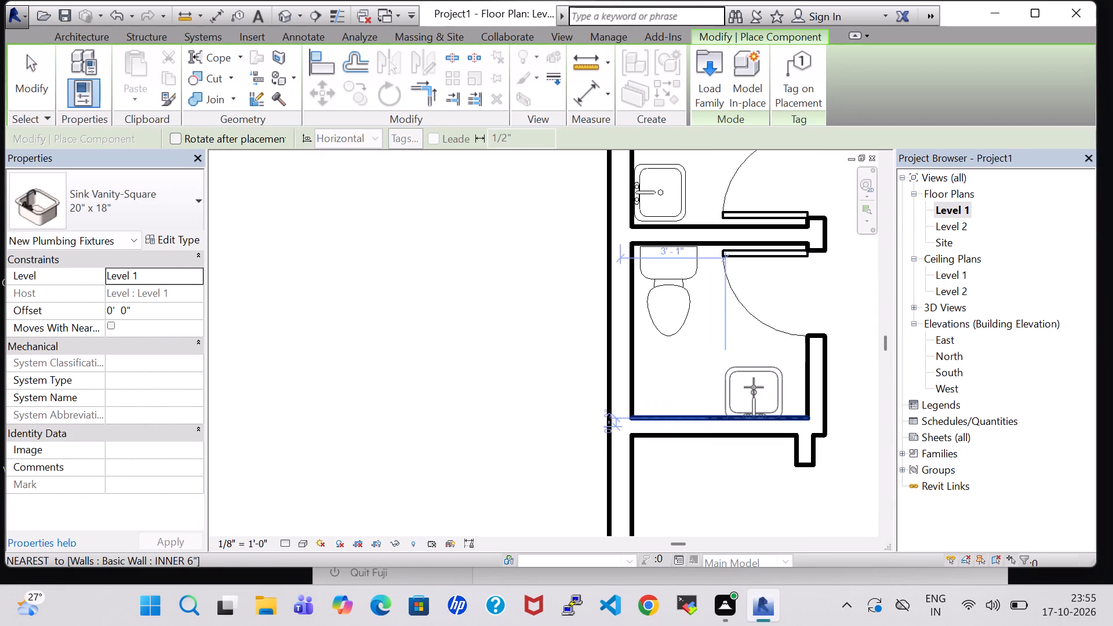
pyautogui.scroll(2, 761, 386)
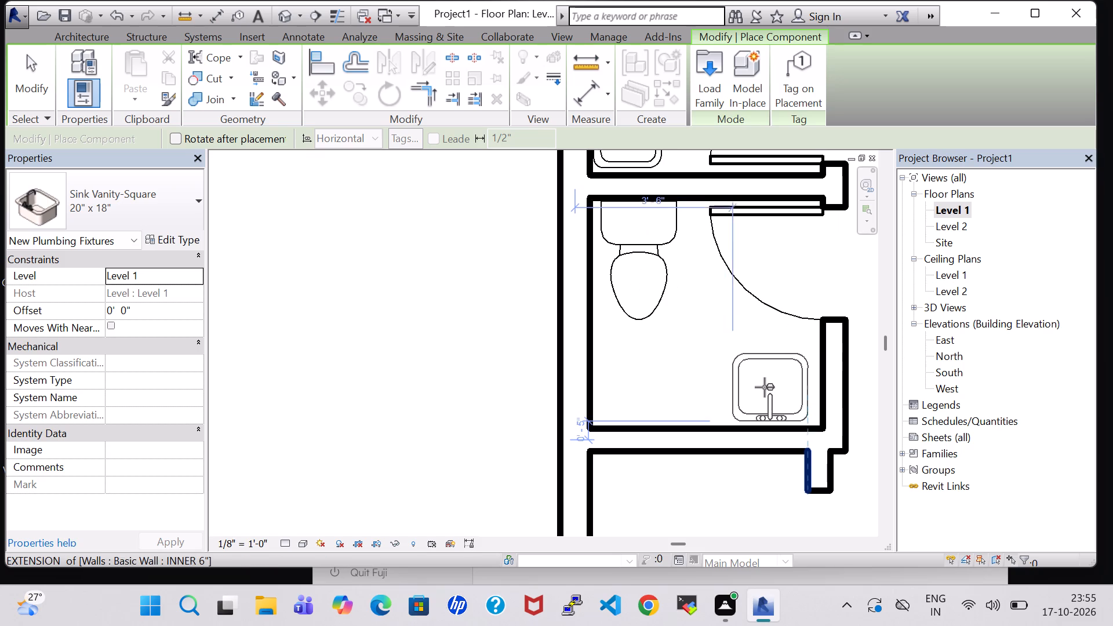
pyautogui.click(765, 387)
pyautogui.press('Escape')
pyautogui.press('Escape')
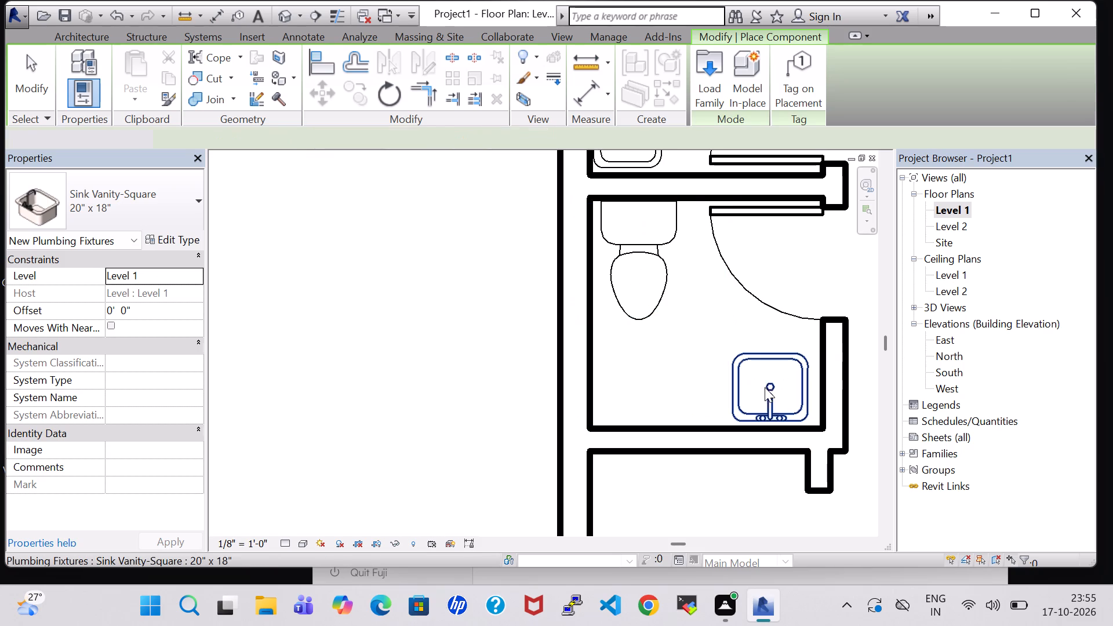
# Nudge the new sink back against the wall behind its faucet.
pyautogui.click(772, 404)
pyautogui.press('Down')
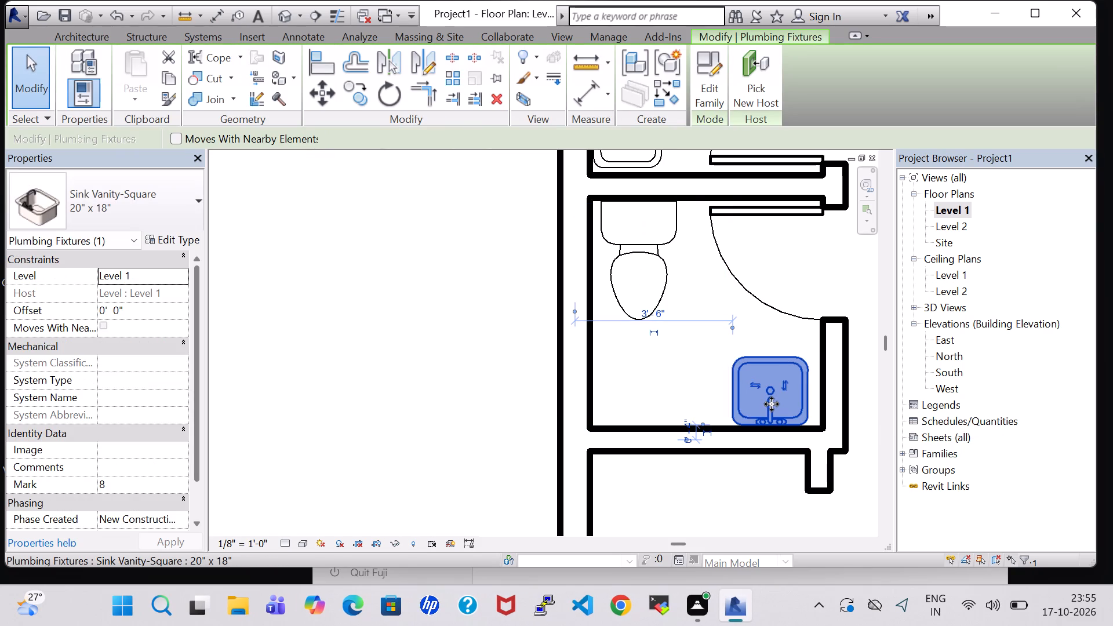
pyautogui.click(857, 465)
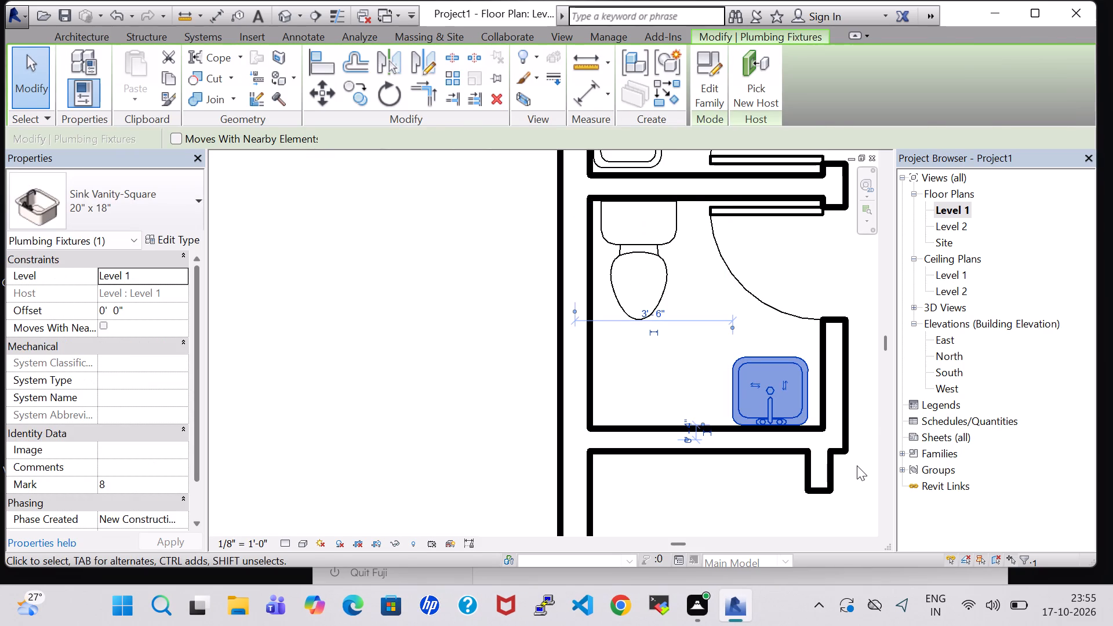
# Delete the toilet from the small room next to the first bedroom, keeping its sink.
pyautogui.scroll(-4, 857, 465)
pyautogui.click(747, 227)
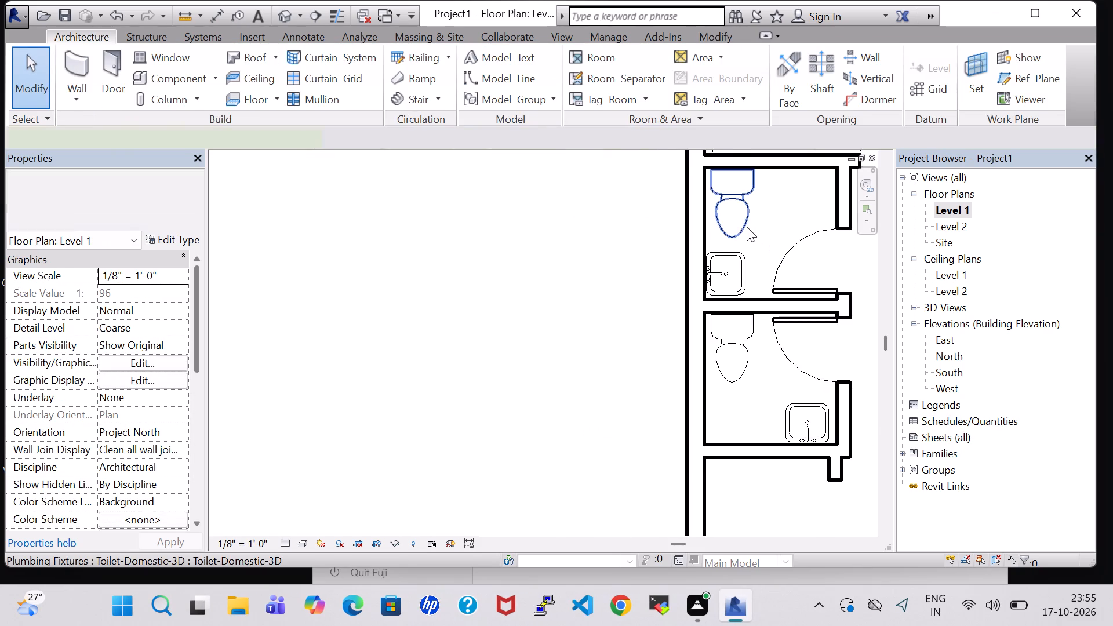
pyautogui.press('Delete')
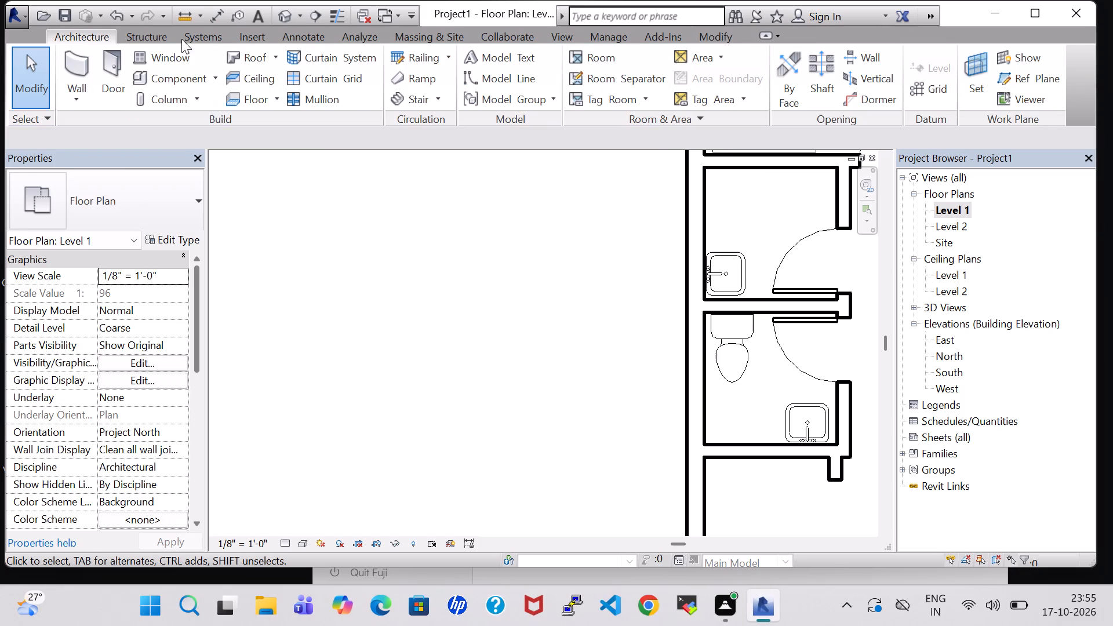
# In the 3D view, shift that room's floor drain along the bedroom wall toward the outer wall, about 4'-10" from the door wall, and slightly inward.
pyautogui.click(278, 23)
pyautogui.scroll(-1, 664, 349)
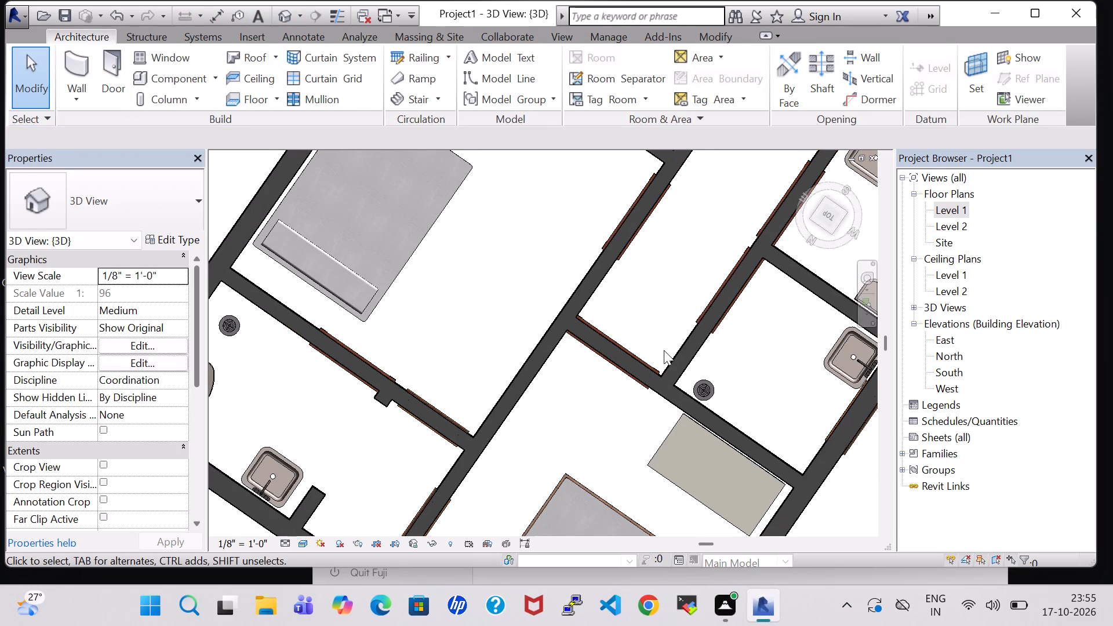
pyautogui.scroll(-1, 664, 350)
pyautogui.click(710, 381)
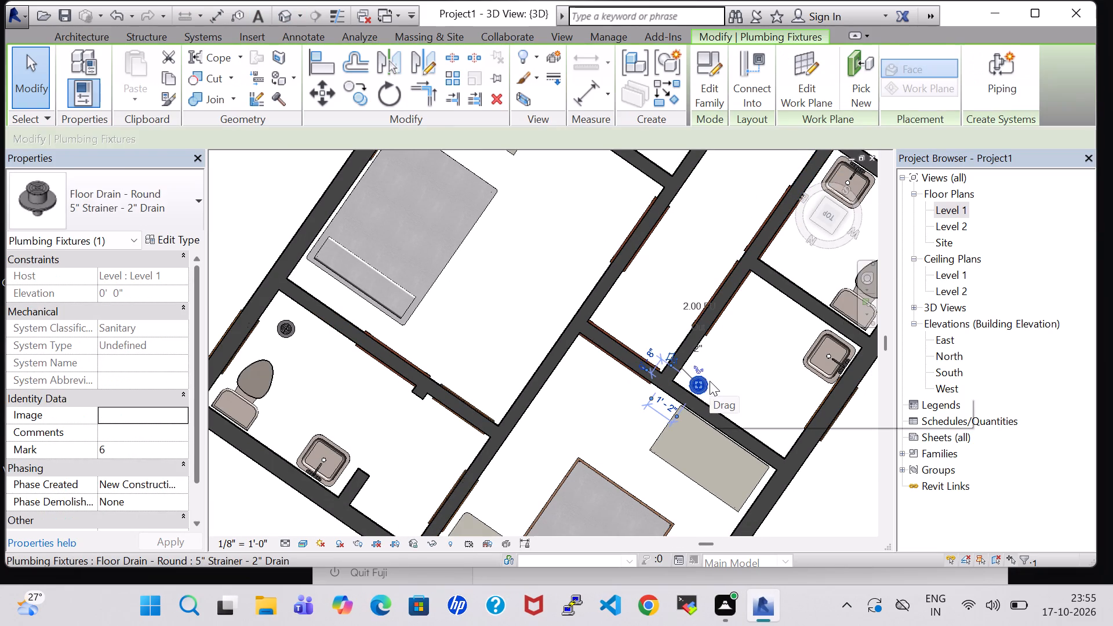
pyautogui.press('Right')
pyautogui.press('Right')
pyautogui.press('Right')
pyautogui.press('Right')
pyautogui.press('Right')
pyautogui.press('Right')
pyautogui.press('Right')
pyautogui.press('Right')
pyautogui.press('Right')
pyautogui.press('Right')
pyautogui.press('Right')
pyautogui.press('Right')
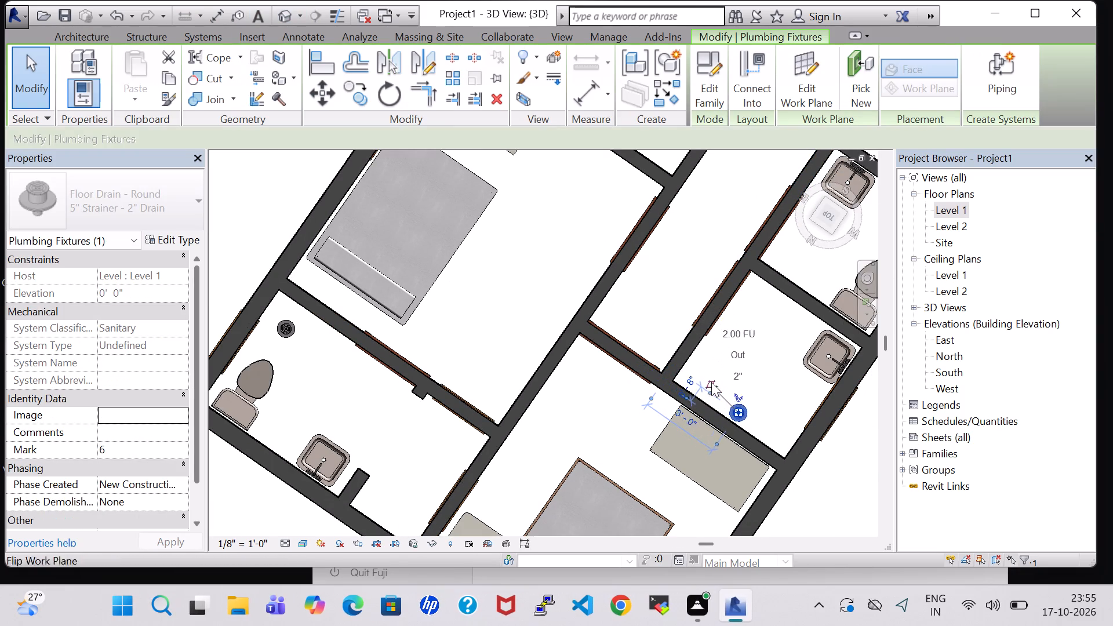
pyautogui.press('Right')
pyautogui.press('Right')
pyautogui.press('Right')
pyautogui.press('Right')
pyautogui.press('Right')
pyautogui.press('Right')
pyautogui.press('Right')
pyautogui.press('Right')
pyautogui.press('Right')
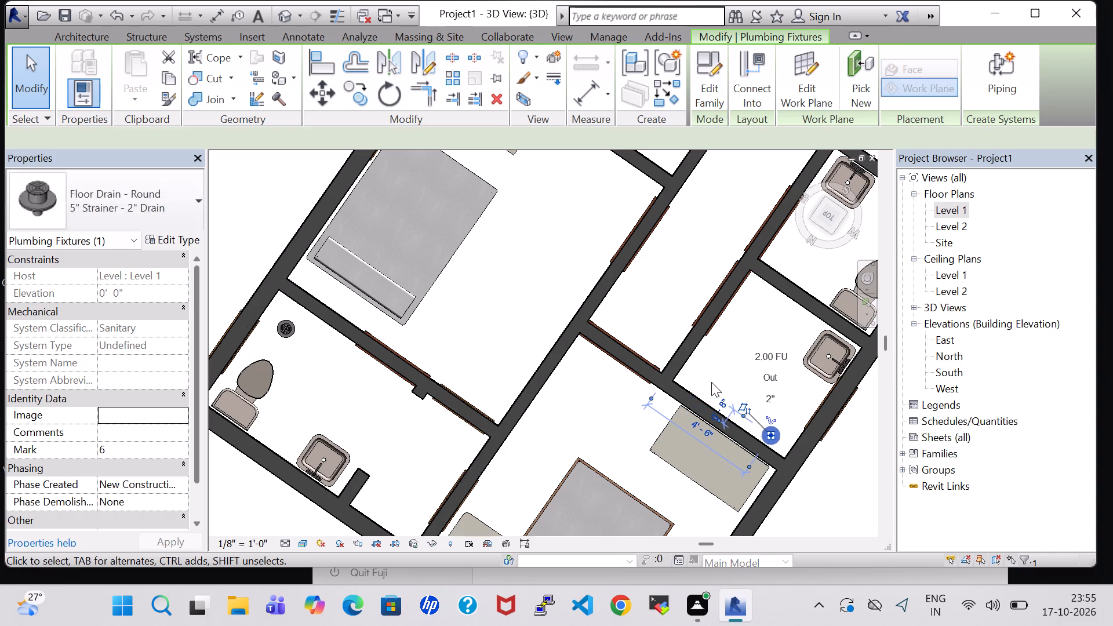
pyautogui.press('Right')
pyautogui.press('Up')
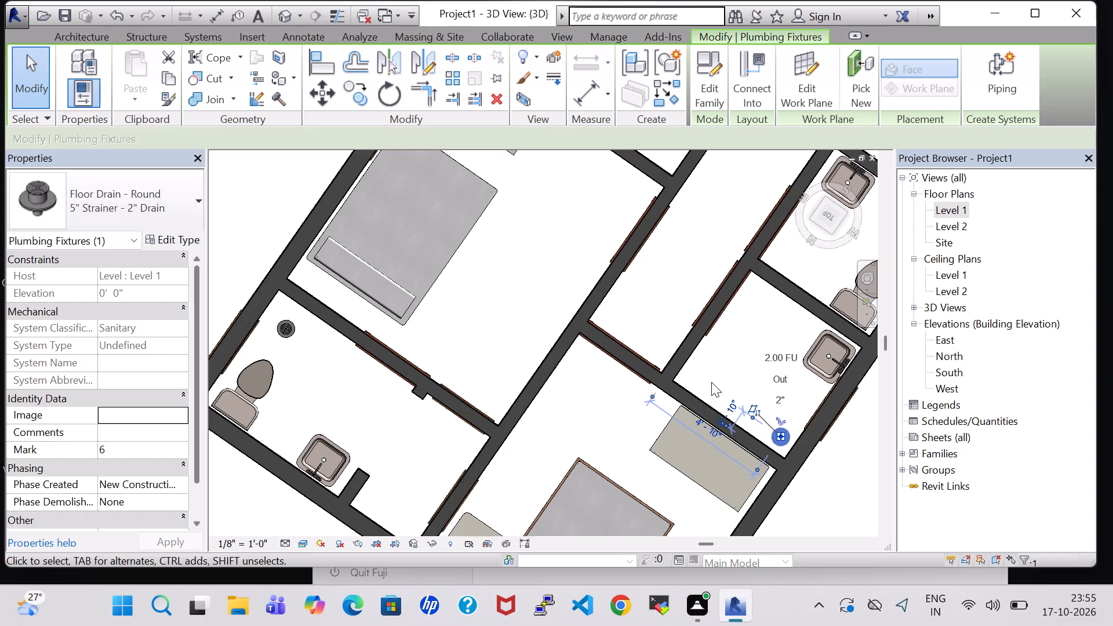
pyautogui.press('Up')
pyautogui.click(821, 491)
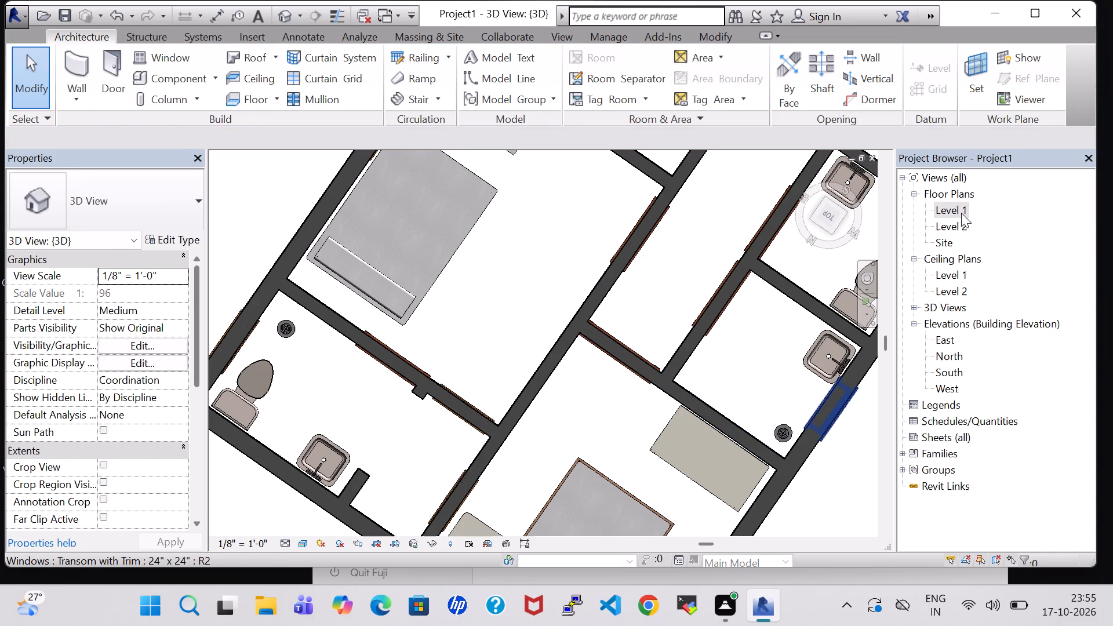
# On the Level 1 floor plan, place tagged rooms in the sink-only room, the toilet room beside it and the adjoining open alcove.
pyautogui.doubleClick(961, 213)
pyautogui.scroll(-4, 635, 252)
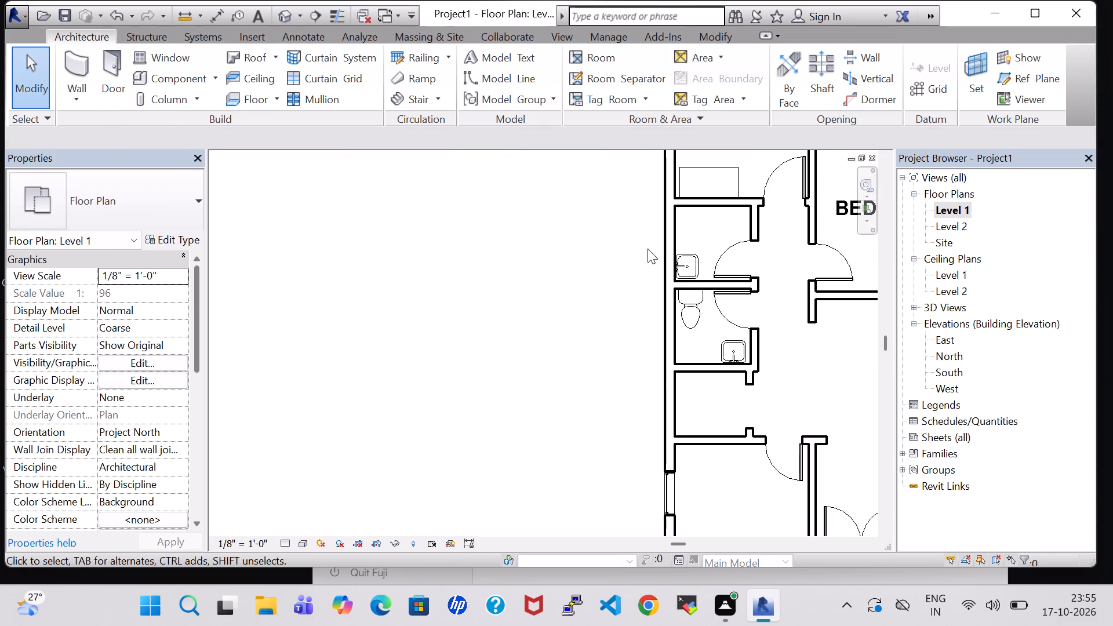
pyautogui.click(601, 58)
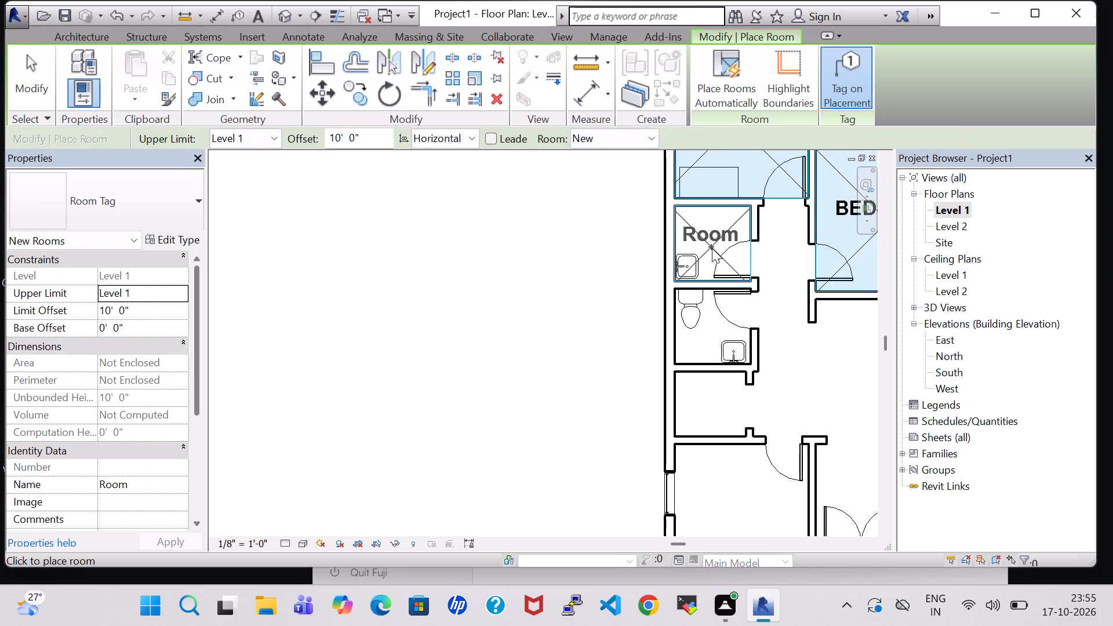
pyautogui.click(712, 248)
pyautogui.click(717, 341)
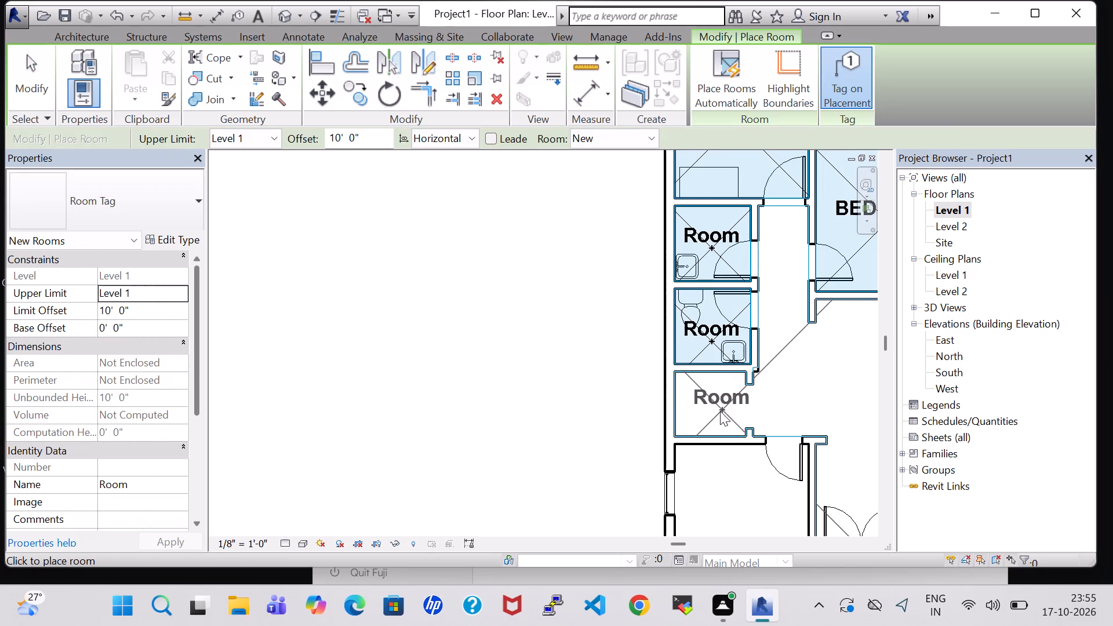
pyautogui.click(711, 412)
pyautogui.press('Escape')
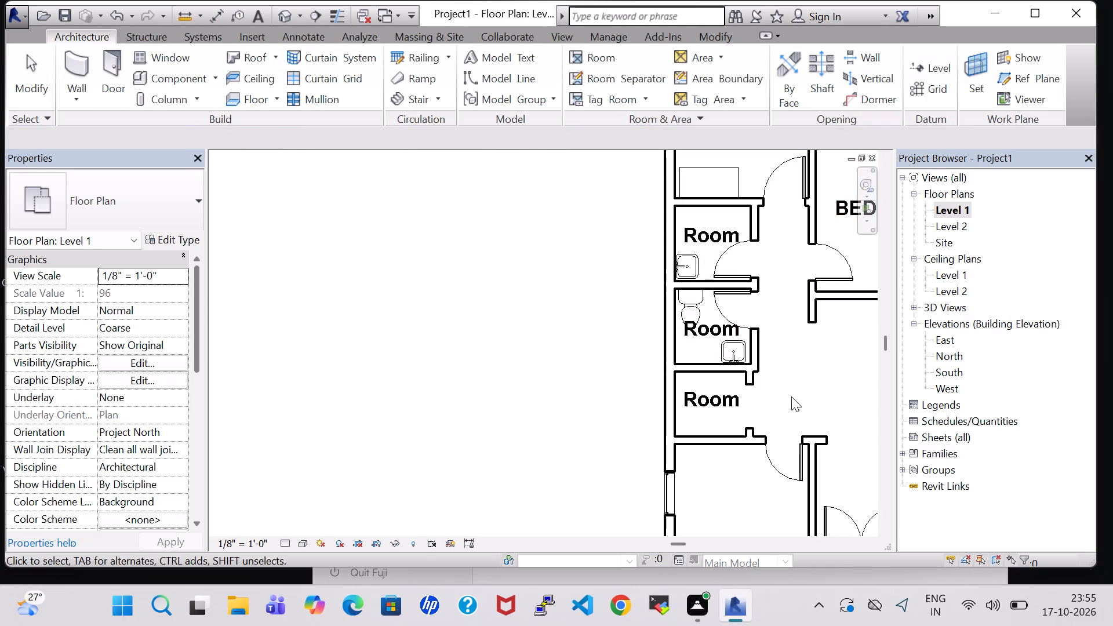
pyautogui.press('Escape')
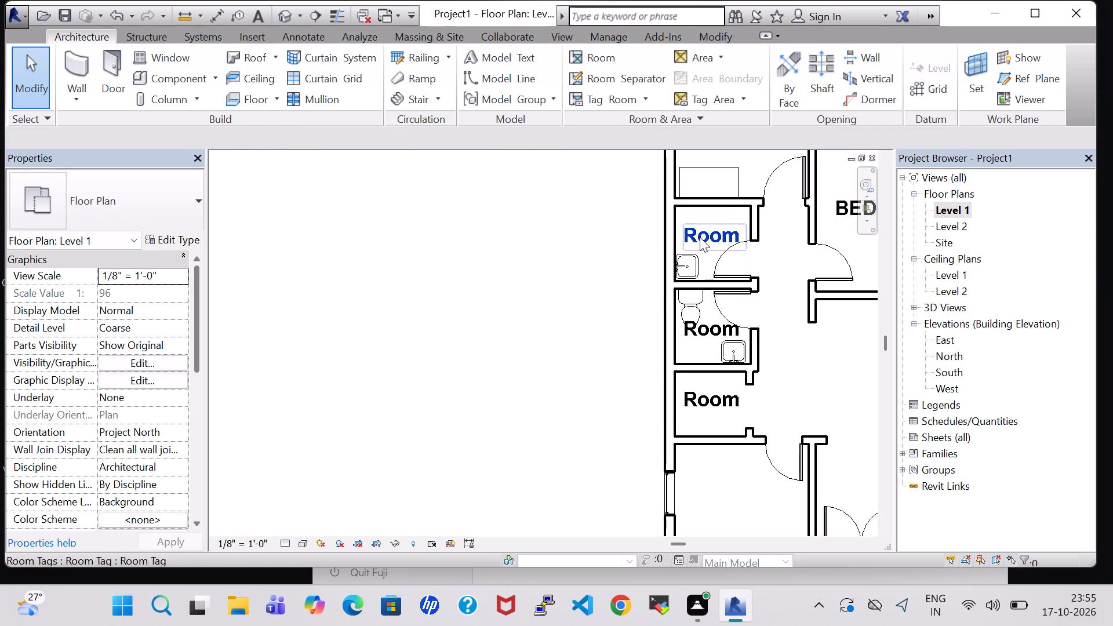
# Rename the new room tags: BATH for the sink-only room, TOILET for the toilet room and WASH for the alcove.
pyautogui.doubleClick(700, 237)
pyautogui.press('BackSpace')
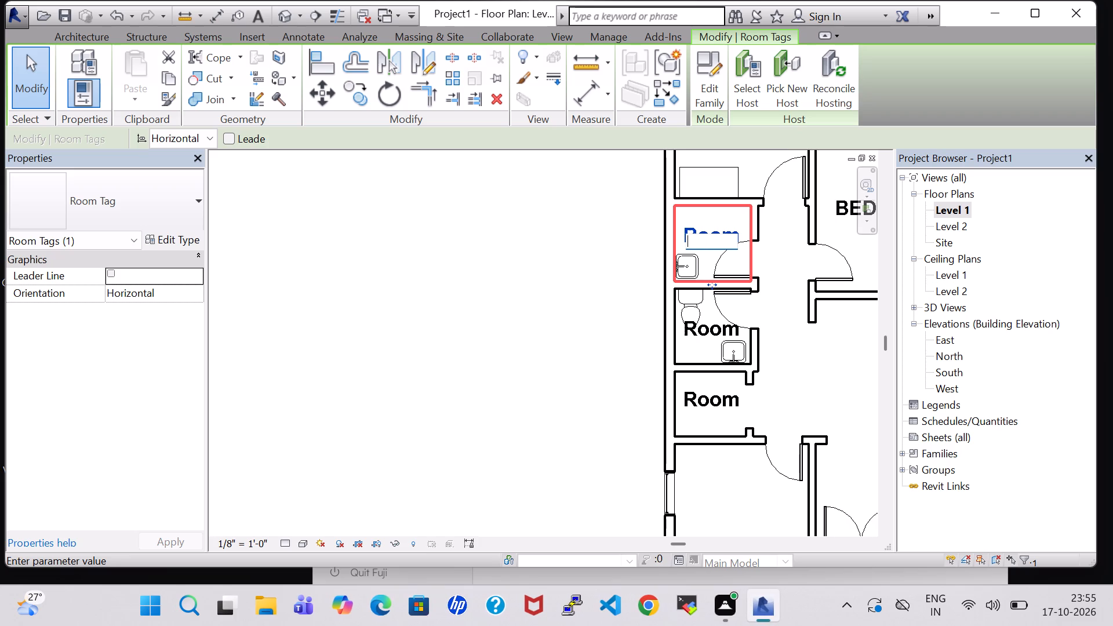
pyautogui.write('BAT')
pyautogui.press('h')
pyautogui.press('Return')
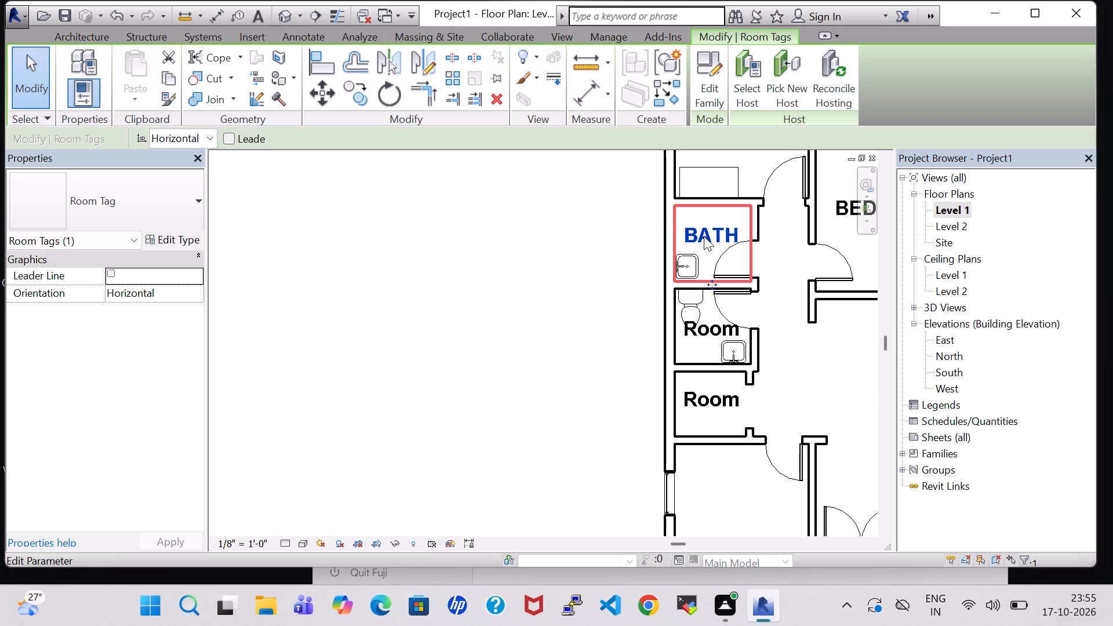
pyautogui.doubleClick(707, 336)
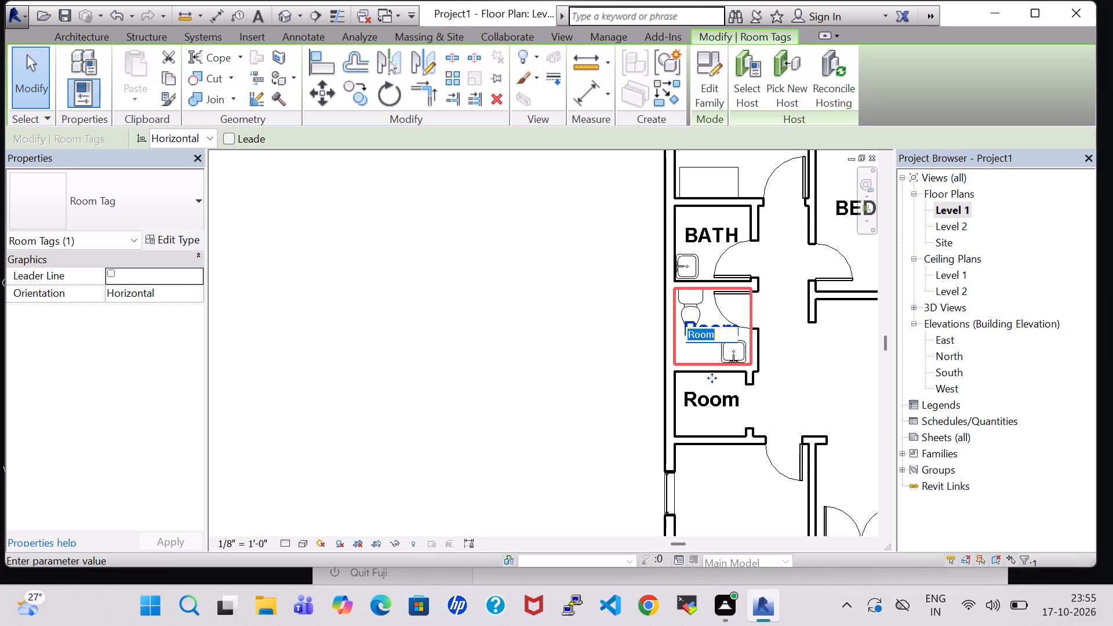
pyautogui.press('BackSpace')
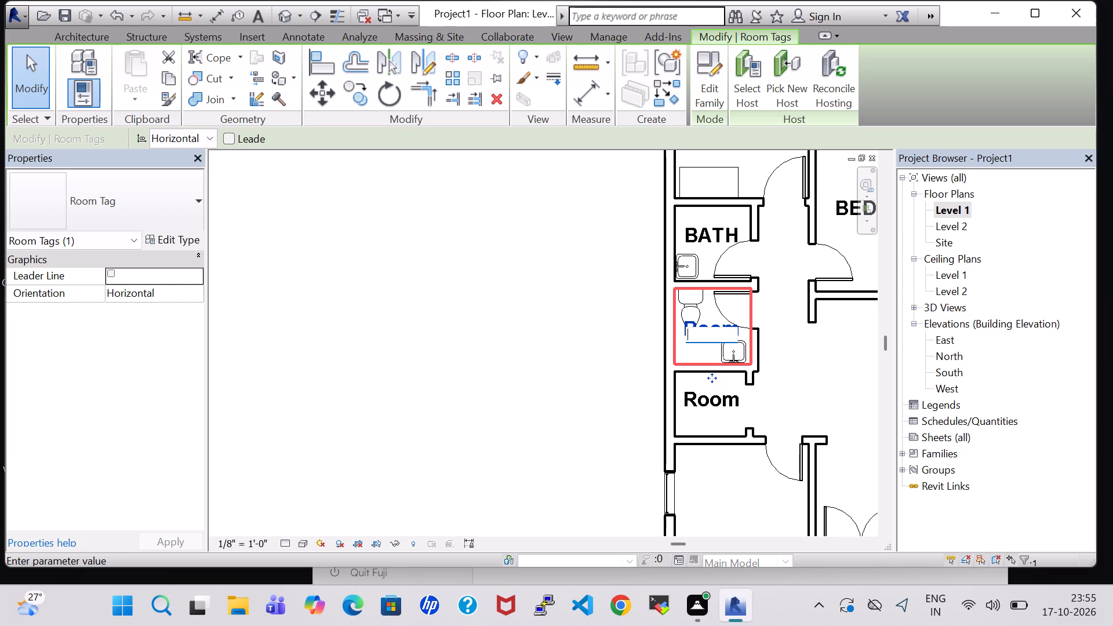
pyautogui.write('TOILET')
pyautogui.press('Return')
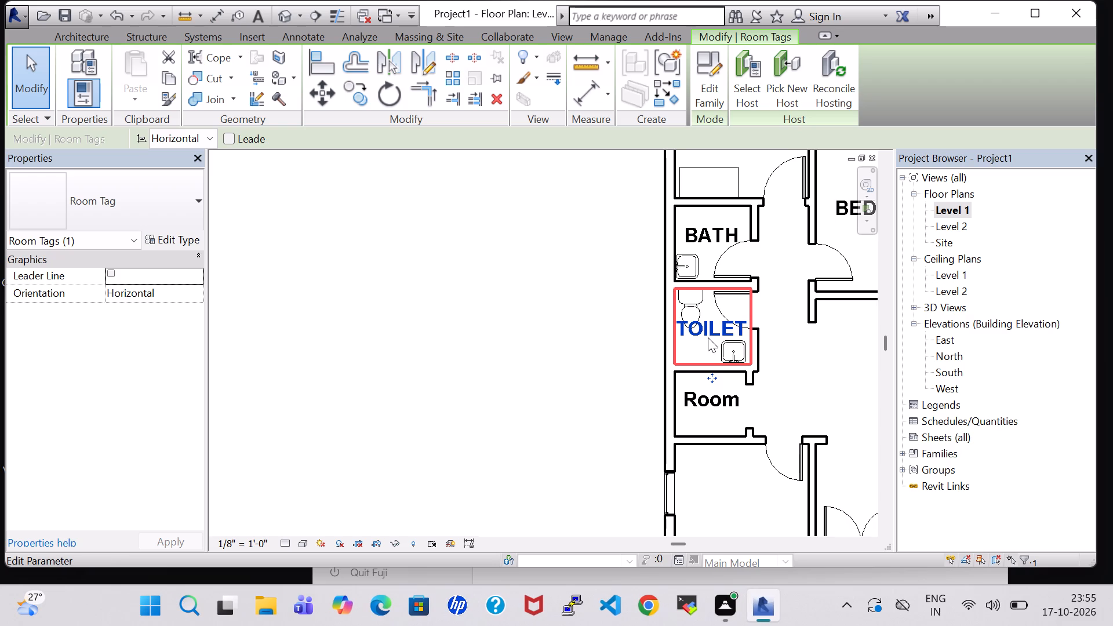
pyautogui.doubleClick(715, 398)
pyautogui.press('BackSpace')
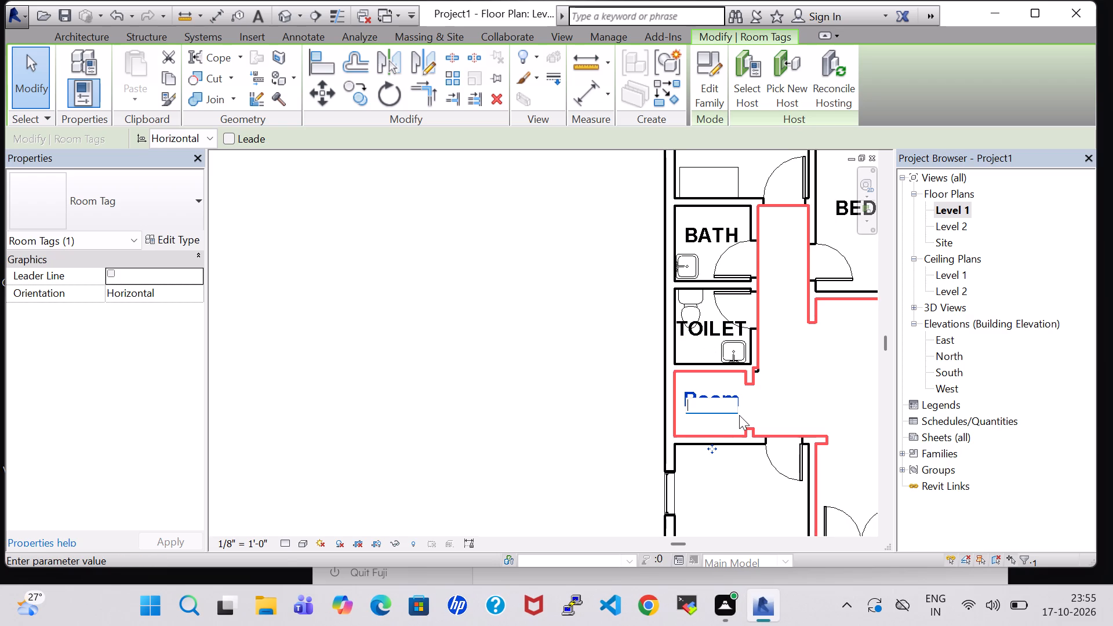
pyautogui.write('WASH')
pyautogui.press('Return')
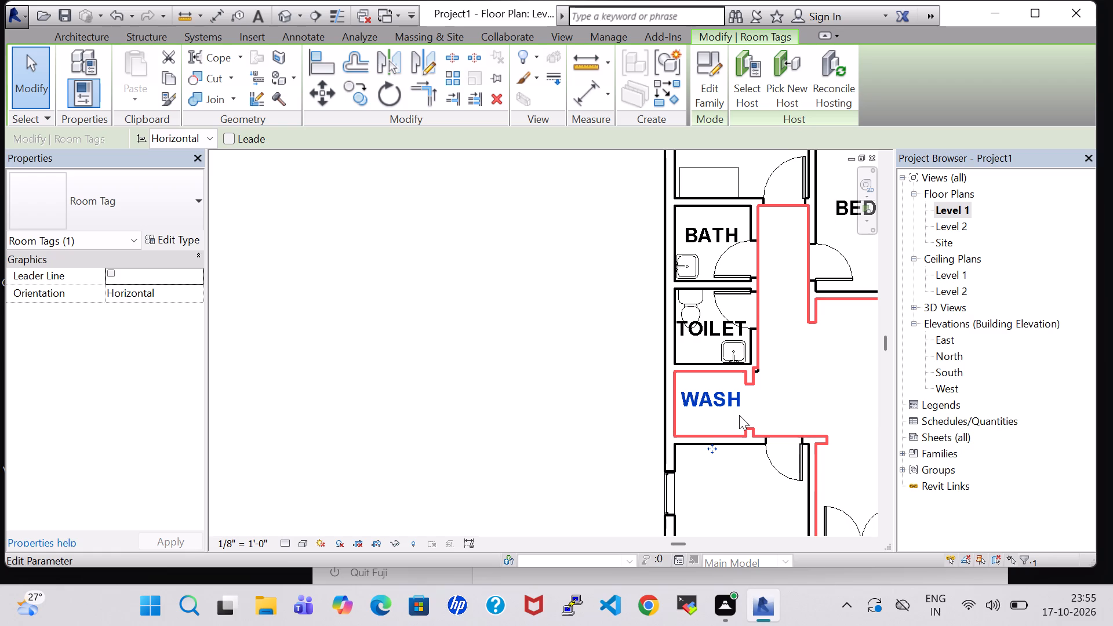
# Load the Washer family from the Domestic folder of Specialty Equipment in the US Imperial library for component placement.
pyautogui.scroll(-1, 743, 432)
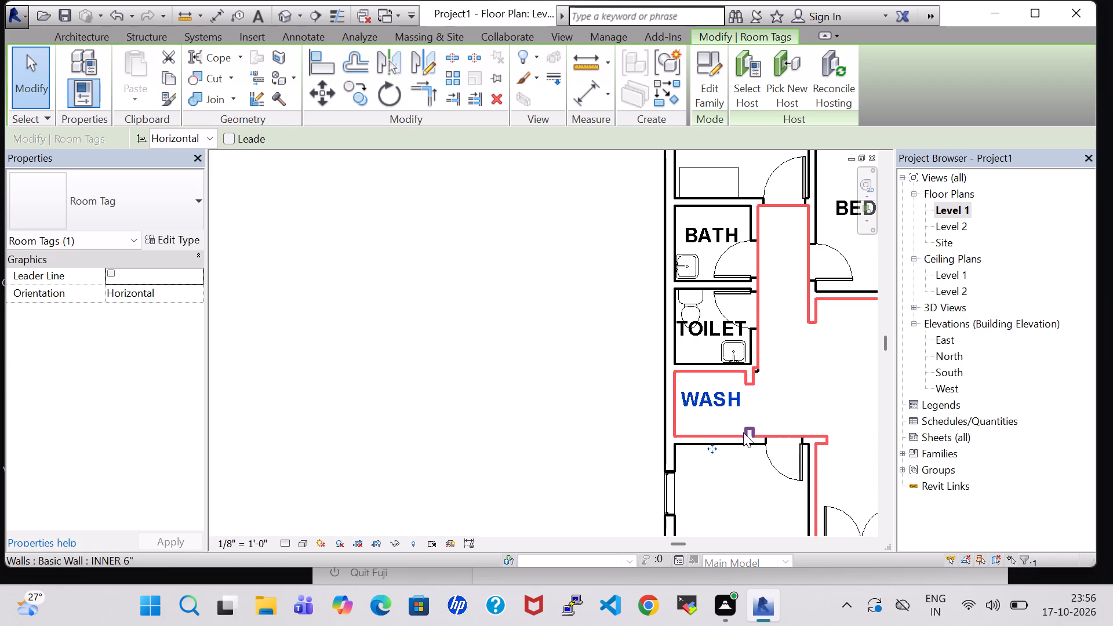
pyautogui.click(89, 39)
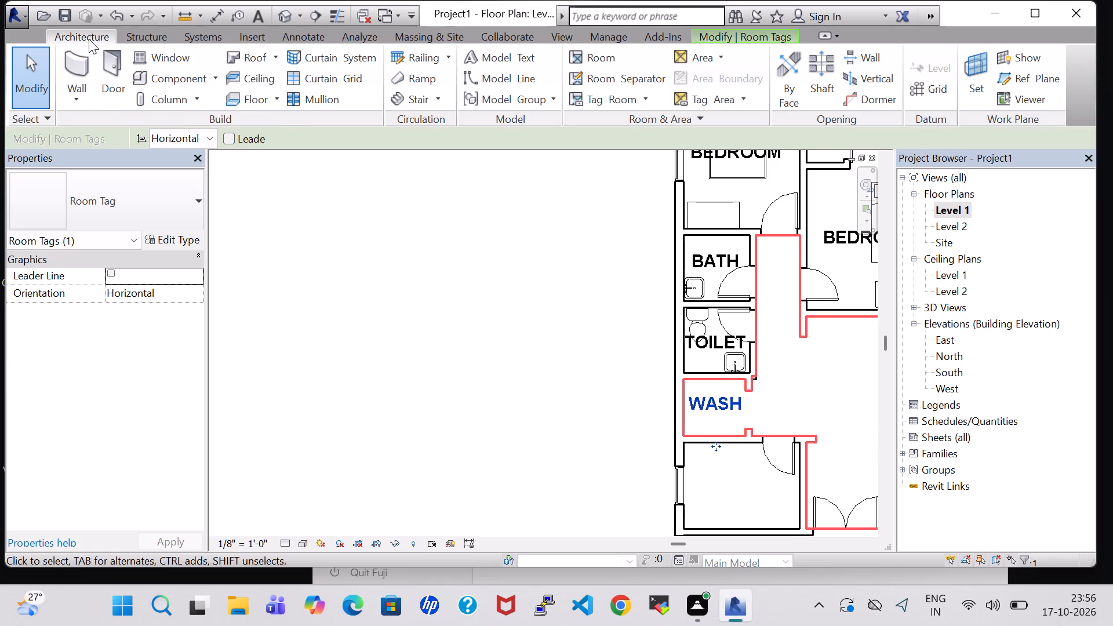
pyautogui.click(163, 79)
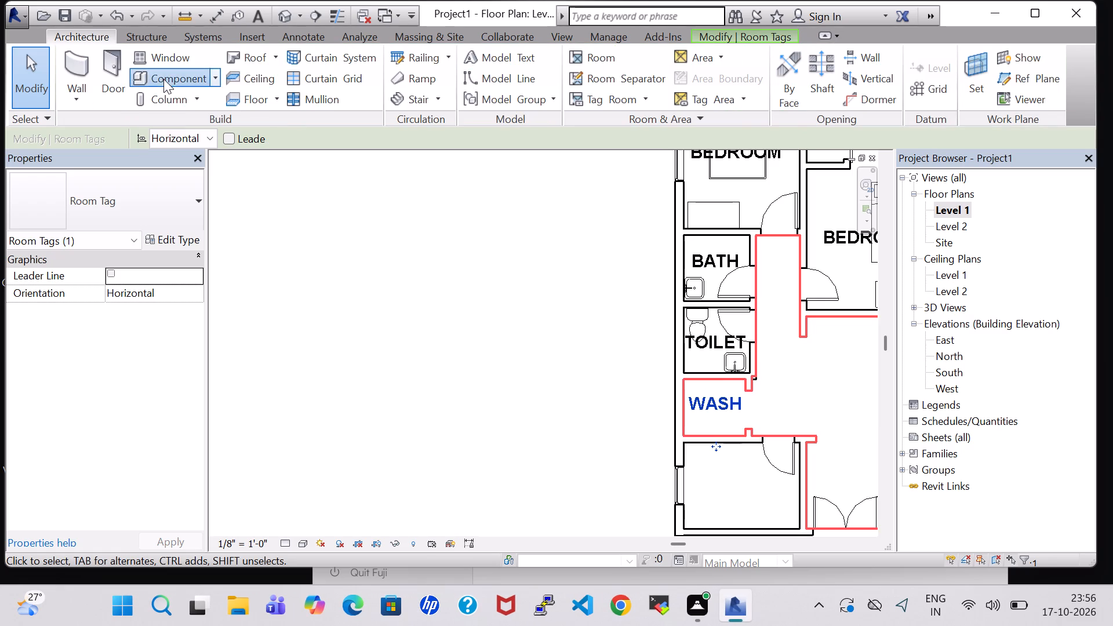
pyautogui.click(708, 62)
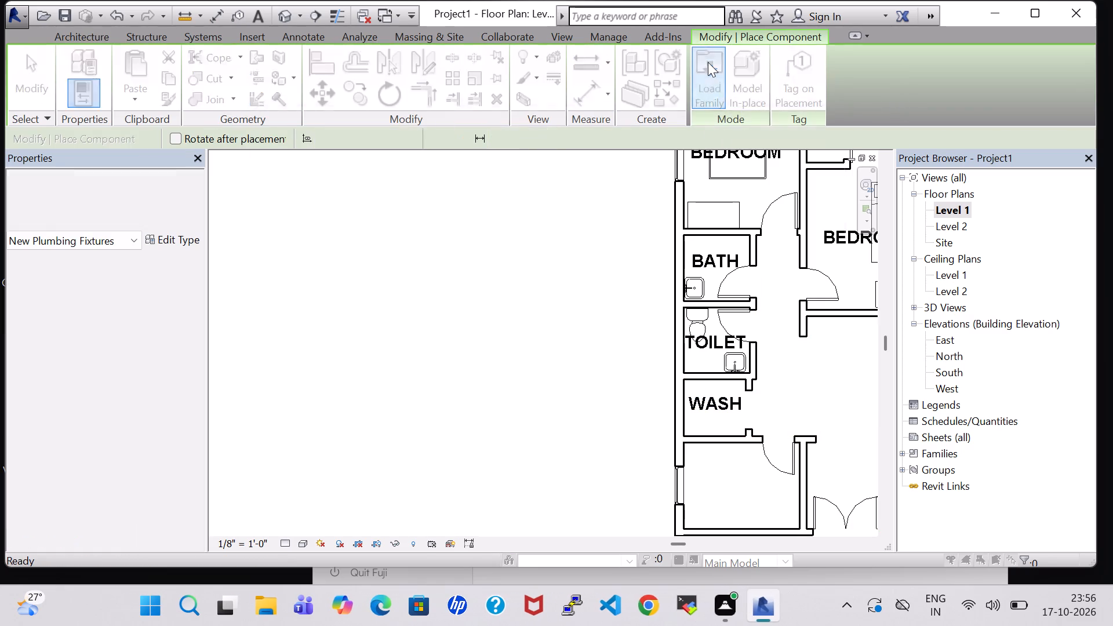
pyautogui.scroll(-1, 631, 379)
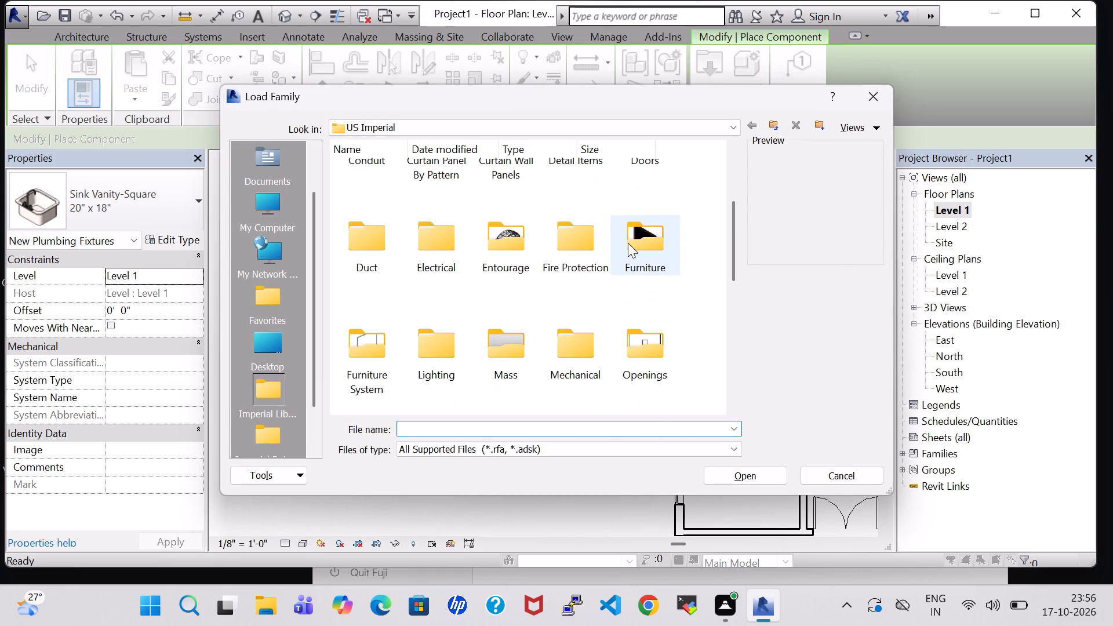
pyautogui.scroll(-1, 628, 243)
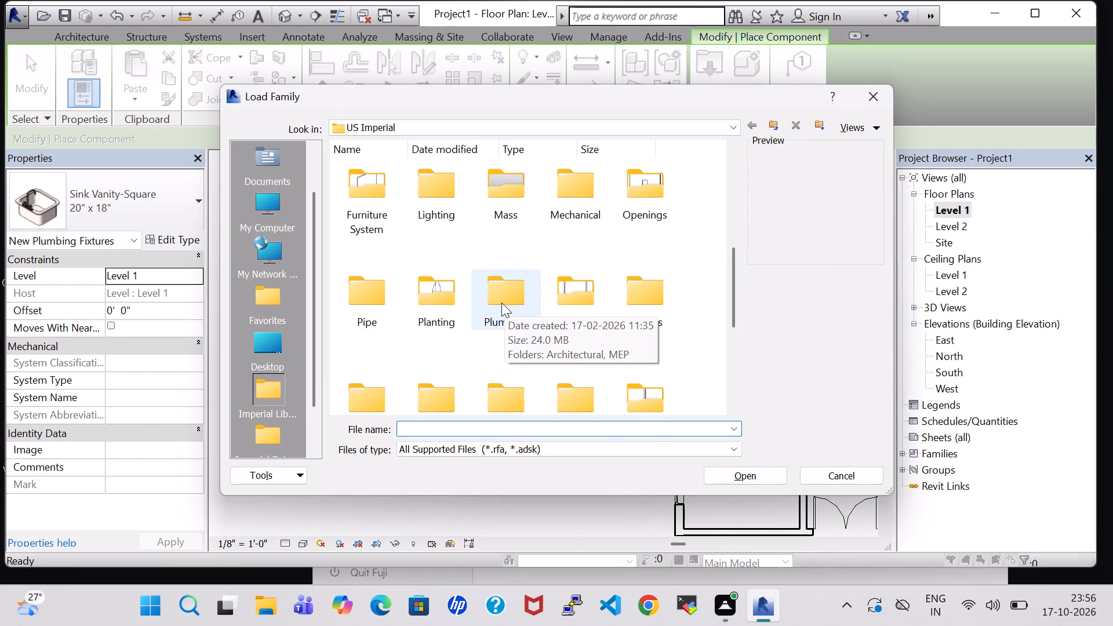
pyautogui.doubleClick(501, 303)
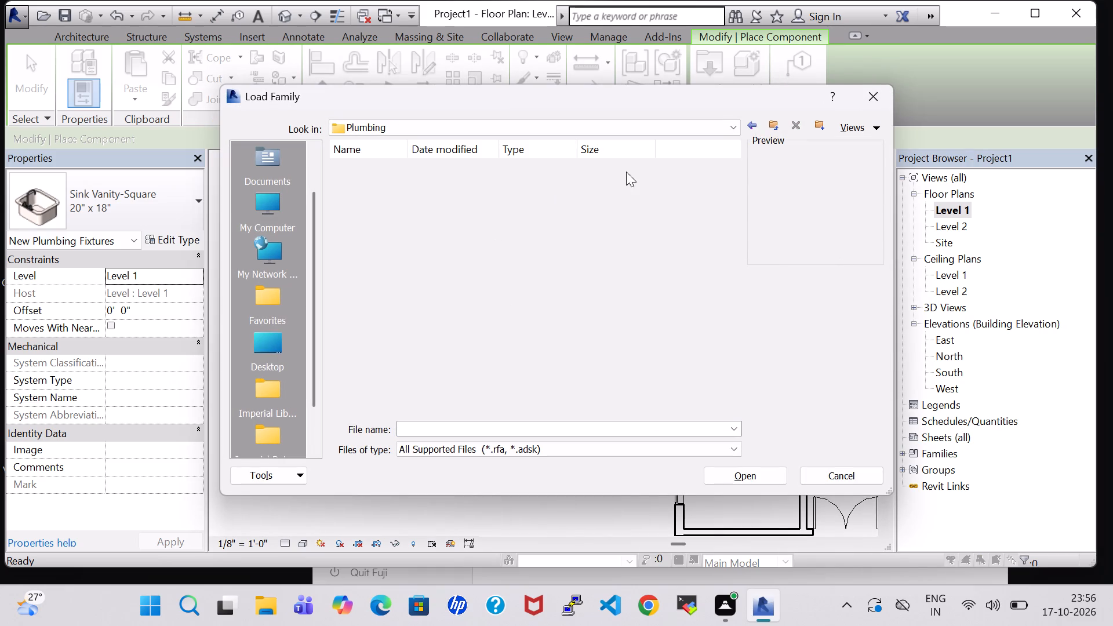
pyautogui.click(750, 126)
pyautogui.click(442, 287)
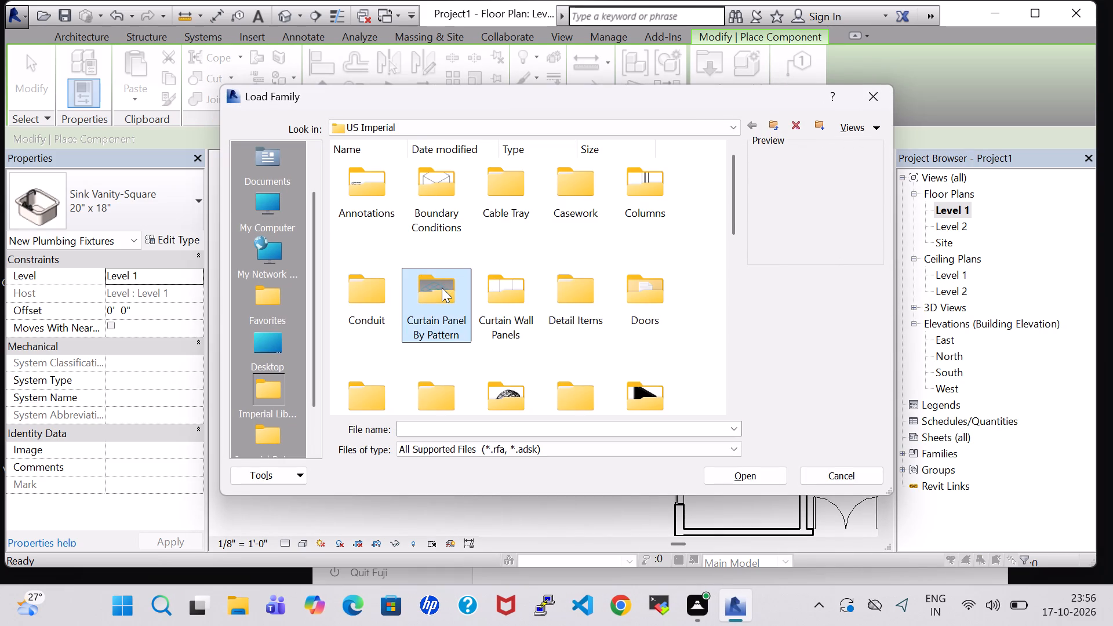
pyautogui.press('s')
pyautogui.doubleClick(445, 220)
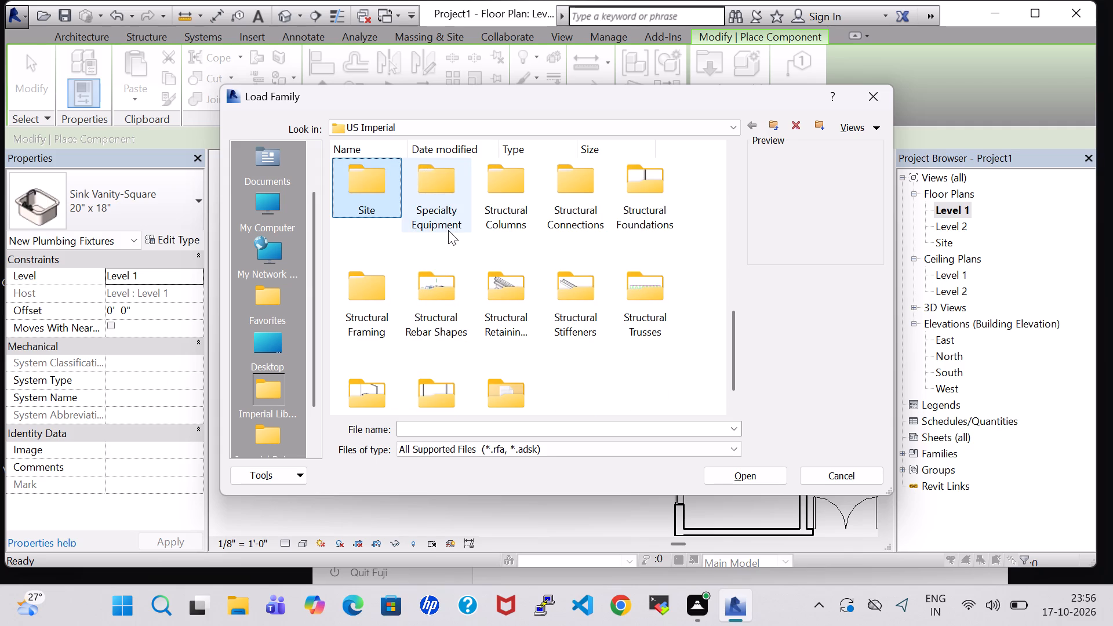
pyautogui.doubleClick(423, 198)
pyautogui.click(619, 376)
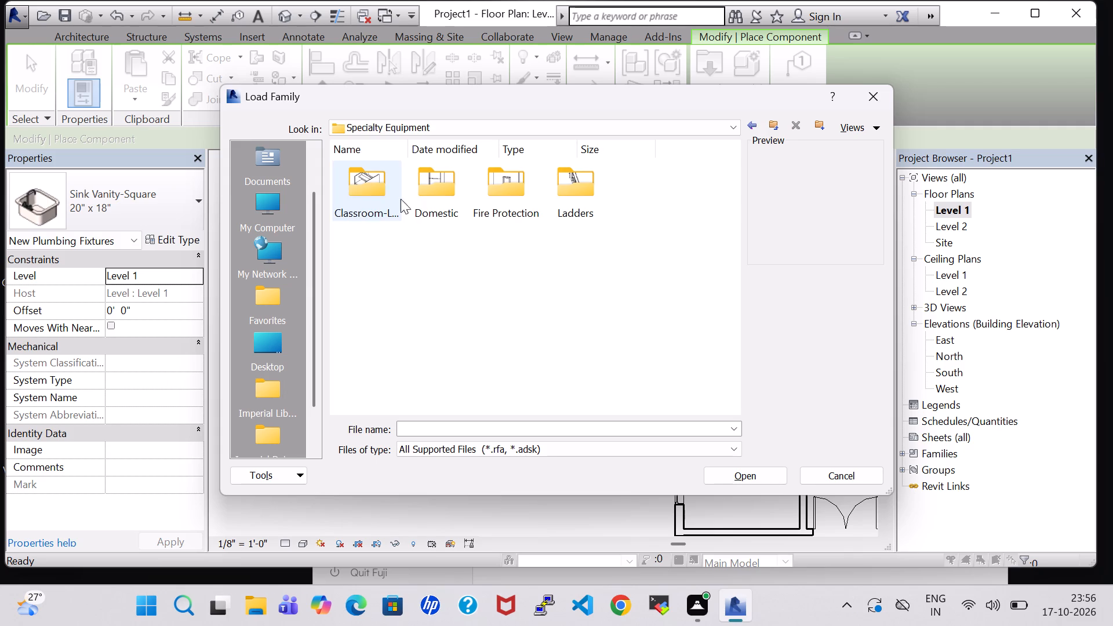
pyautogui.doubleClick(434, 201)
pyautogui.scroll(-2, 479, 270)
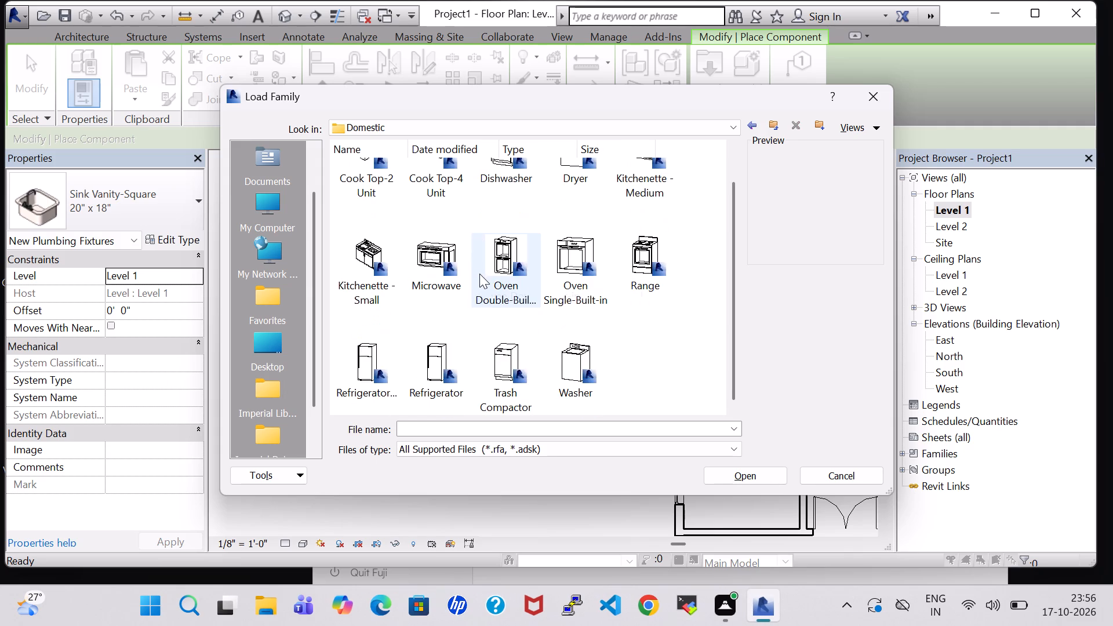
pyautogui.click(593, 382)
pyautogui.click(722, 471)
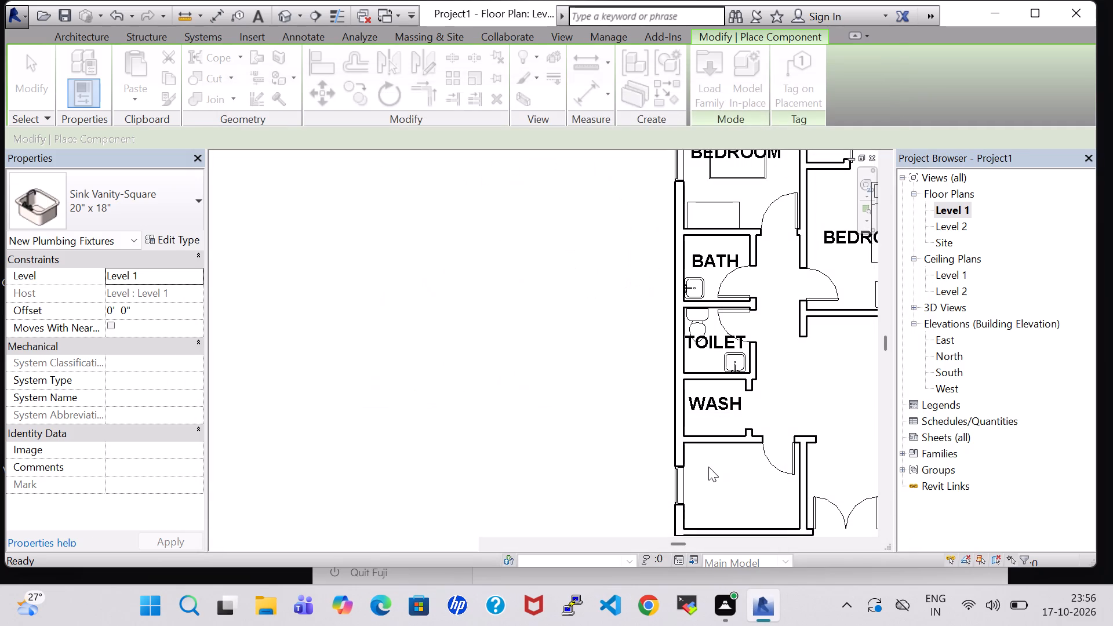
# Place a Washer 27" x 25" x 35" in the WASH alcove's outer-wall corner away from the toilet, about 2'-3" from the toilet wall.
pyautogui.scroll(4, 696, 427)
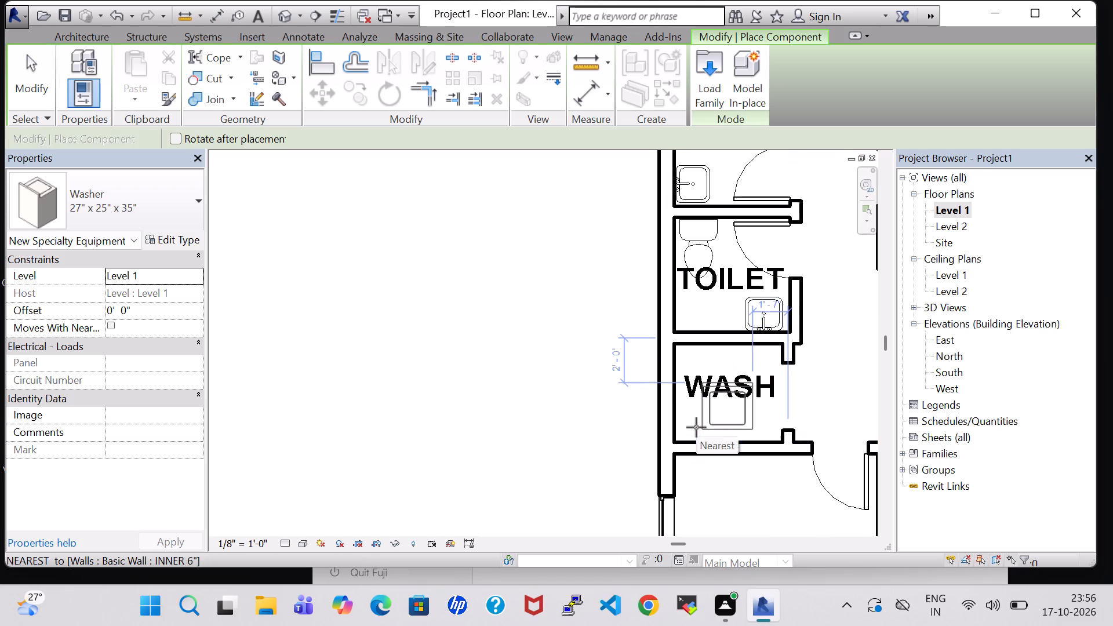
pyautogui.click(685, 431)
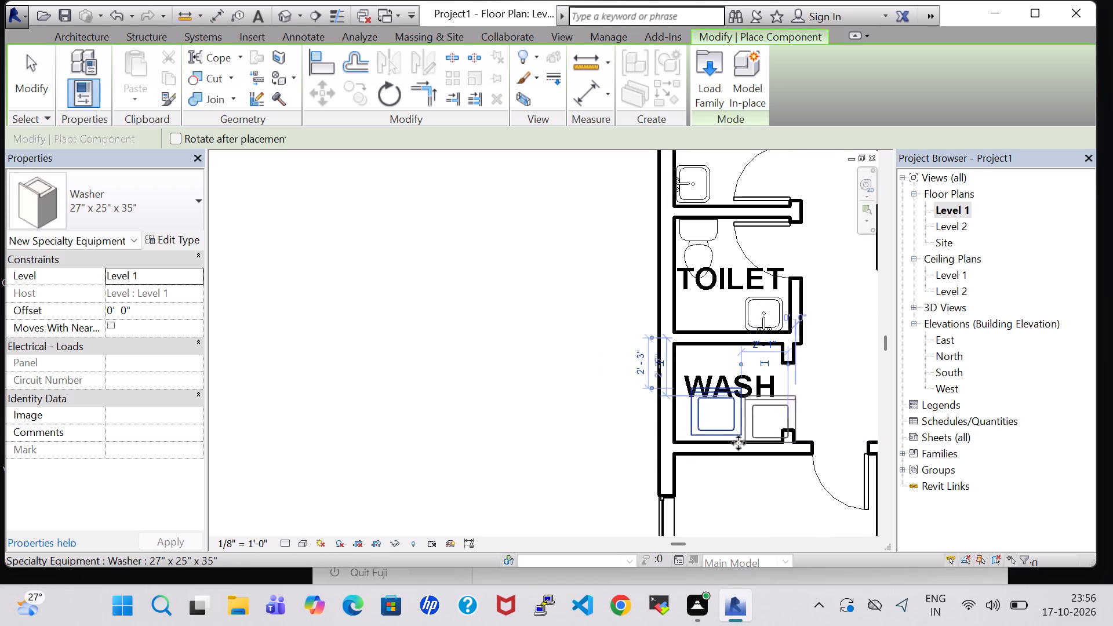
pyautogui.press('Escape')
pyautogui.press('Escape')
# Nudge the washer further into its corner, about 2'-5" from the toilet wall and 2'-5" from the alcove's opening.
pyautogui.click(730, 430)
pyautogui.press('Down')
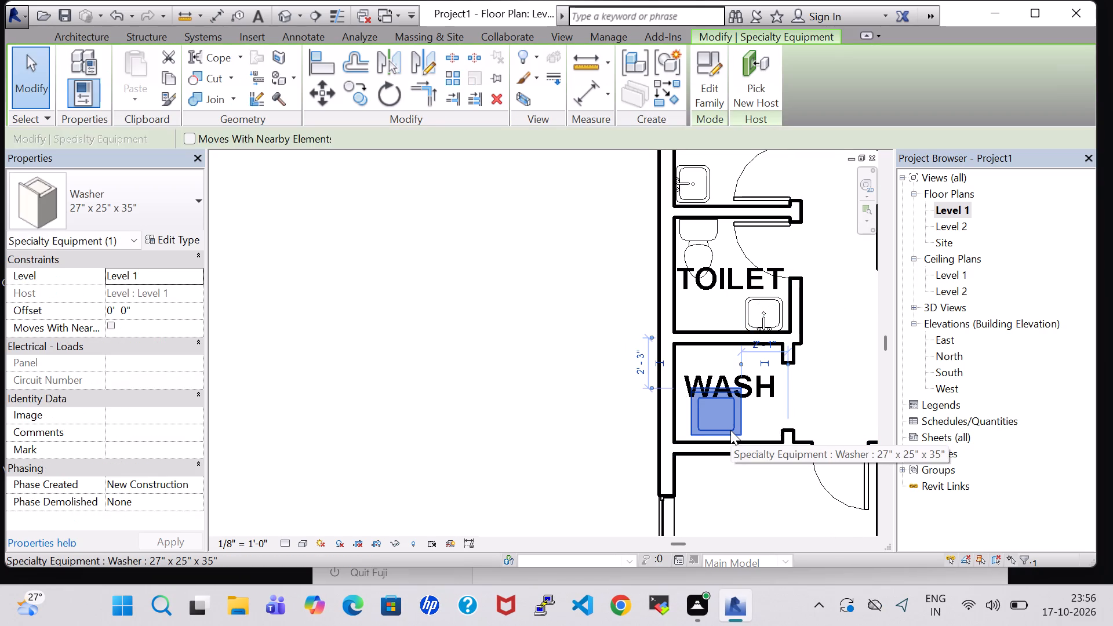
pyautogui.press('Left')
pyautogui.press('Left')
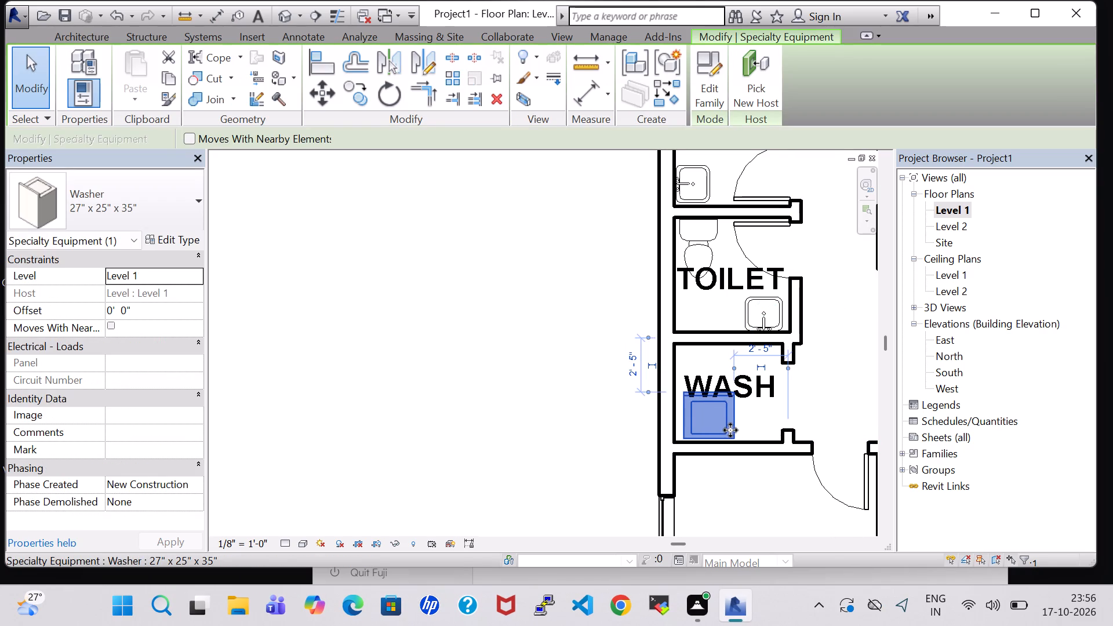
pyautogui.click(806, 395)
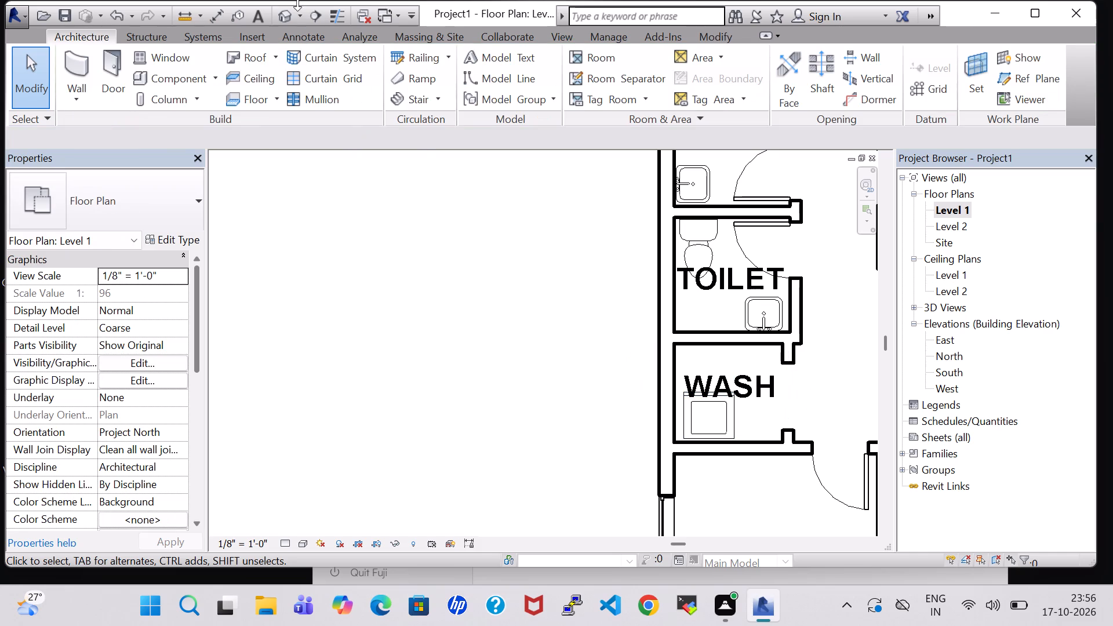
# Examine the washer, bath and toilet areas in the 3D view from several angles.
pyautogui.click(286, 18)
pyautogui.scroll(1, 488, 284)
pyautogui.moveTo(496, 284); pyautogui.dragTo(497, 288, button='middle')
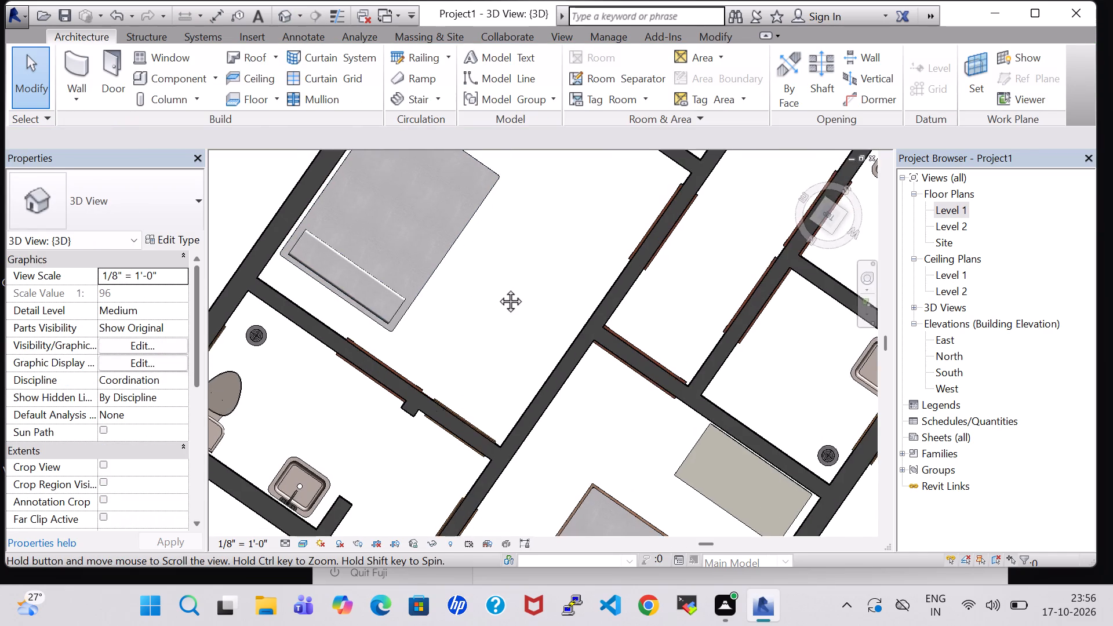
pyautogui.moveTo(497, 288); pyautogui.dragTo(459, 394, button='middle')
pyautogui.scroll(-3, 462, 391)
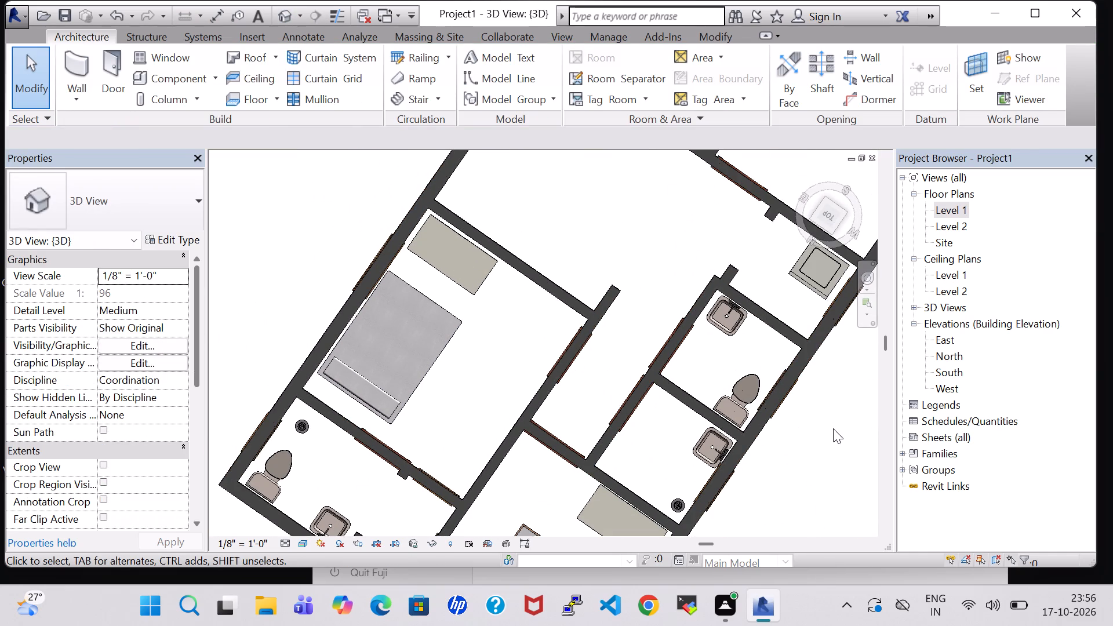
pyautogui.moveTo(833, 428); pyautogui.dragTo(847, 362, button='middle')
pyautogui.moveTo(814, 363); pyautogui.dragTo(853, 376, button='middle')
pyautogui.moveTo(681, 291); pyautogui.dragTo(671, 357, button='middle')
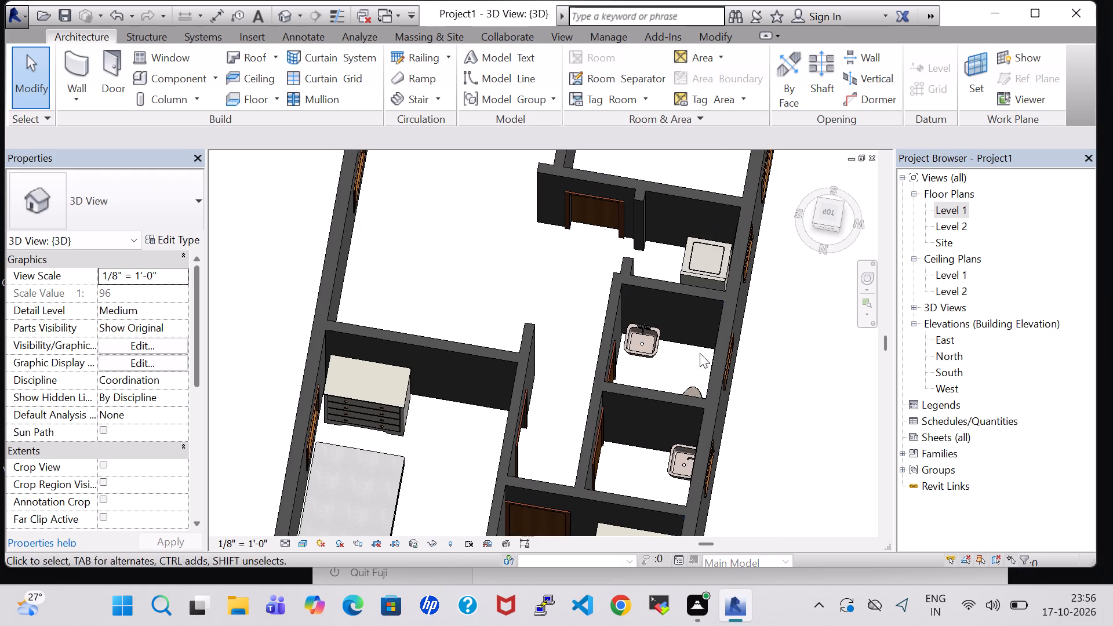
pyautogui.keyDown('shift'); pyautogui.moveTo(785, 348); pyautogui.dragTo(871, 363, button='middle'); pyautogui.keyUp('shift')
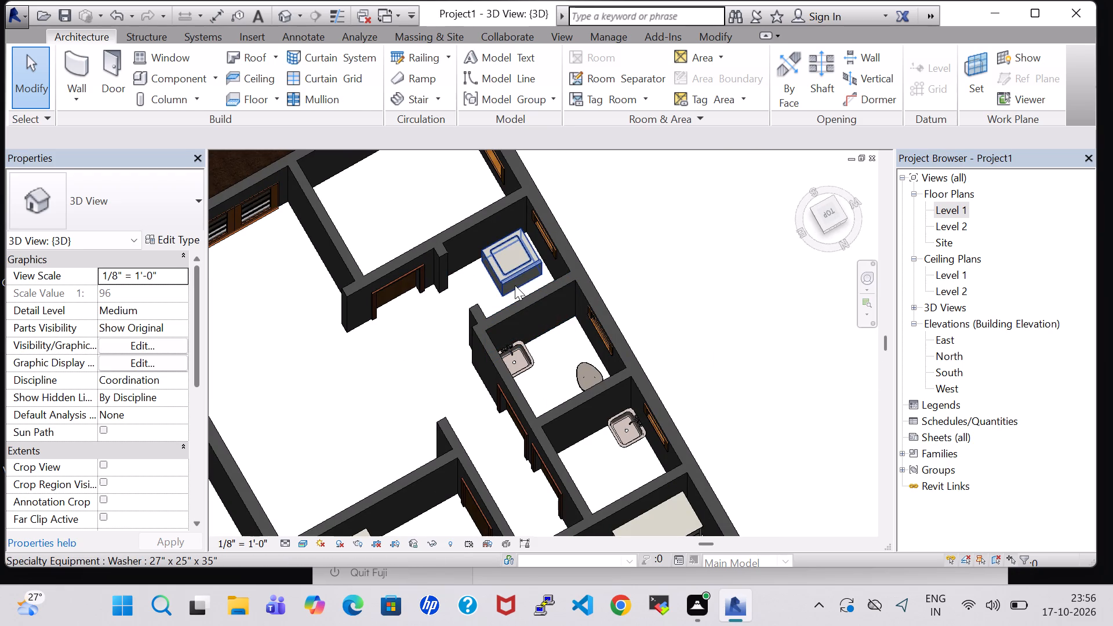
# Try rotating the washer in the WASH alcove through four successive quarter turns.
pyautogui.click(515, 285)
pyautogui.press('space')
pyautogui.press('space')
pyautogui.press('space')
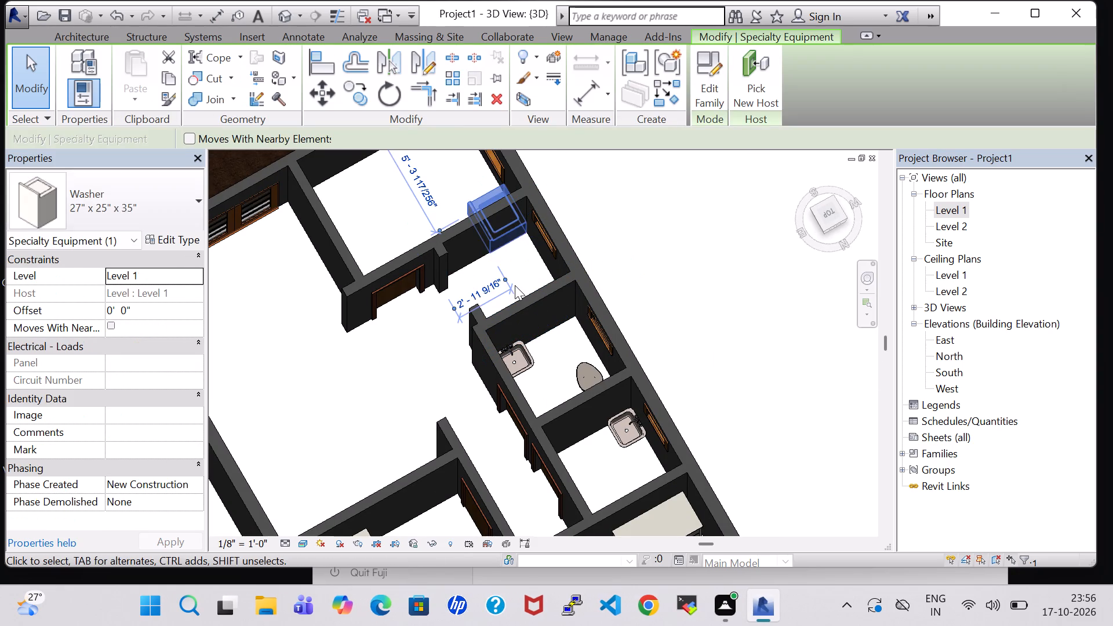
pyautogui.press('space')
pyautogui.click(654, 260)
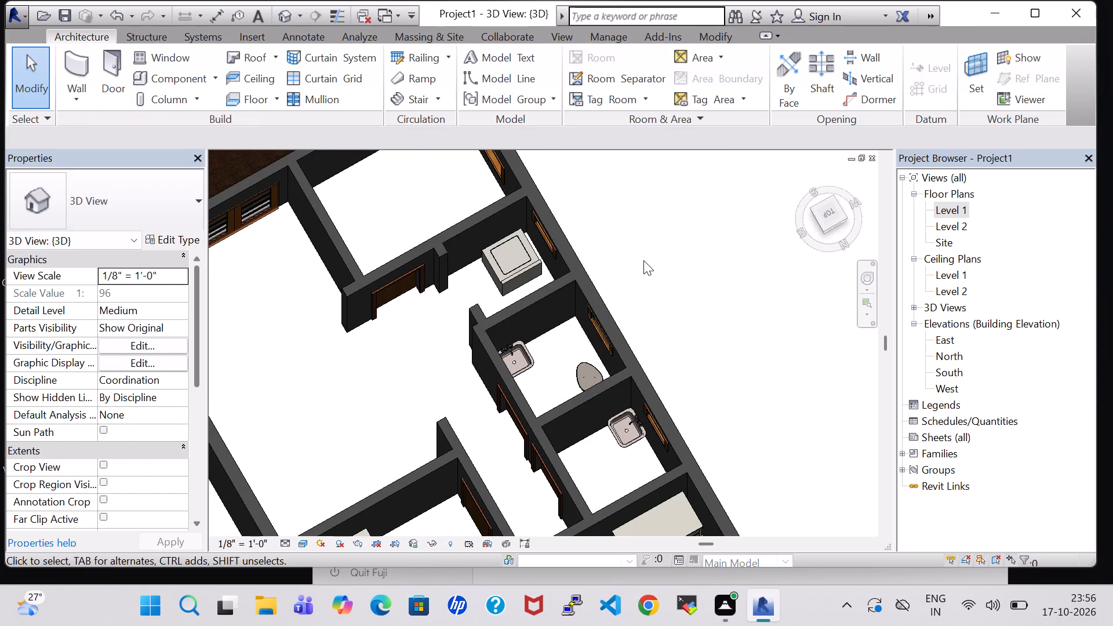
# In the Level 1 plan, extend the wall stub at the toilet side of the WASH opening to the opposite stub, closing the opening.
pyautogui.doubleClick(967, 213)
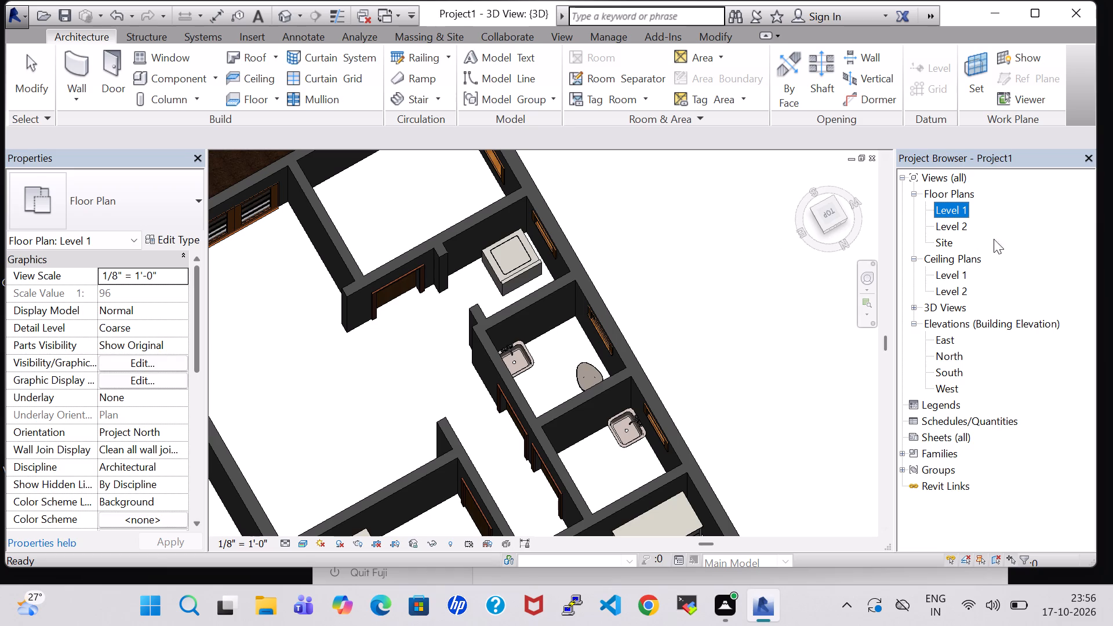
pyautogui.doubleClick(950, 210)
pyautogui.scroll(-3, 625, 356)
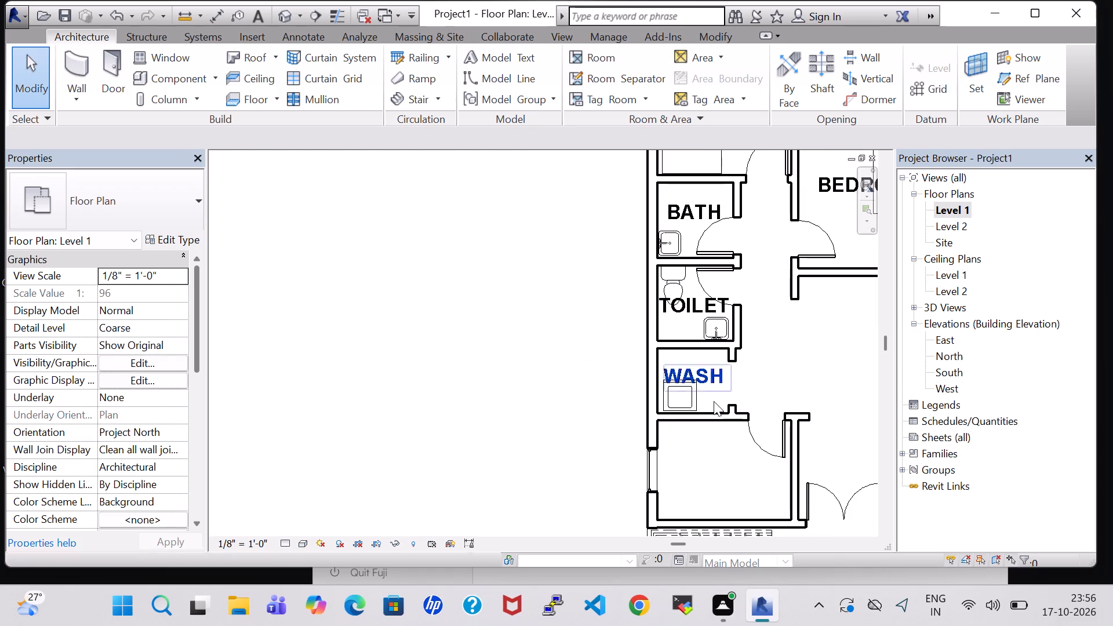
pyautogui.moveTo(751, 396); pyautogui.dragTo(671, 314, button='middle')
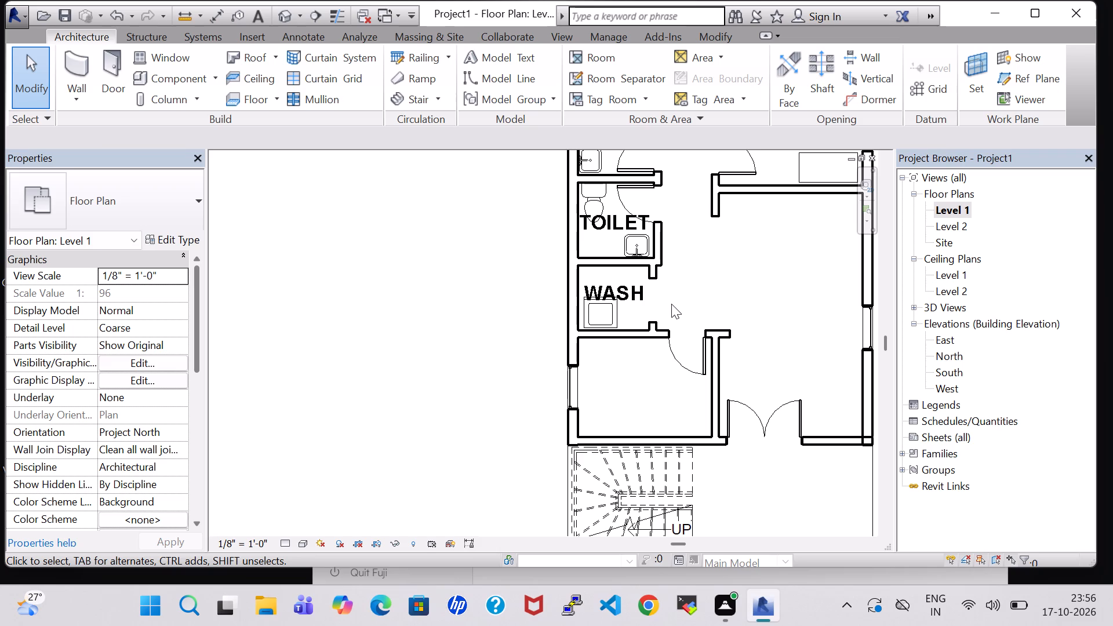
pyautogui.click(654, 279)
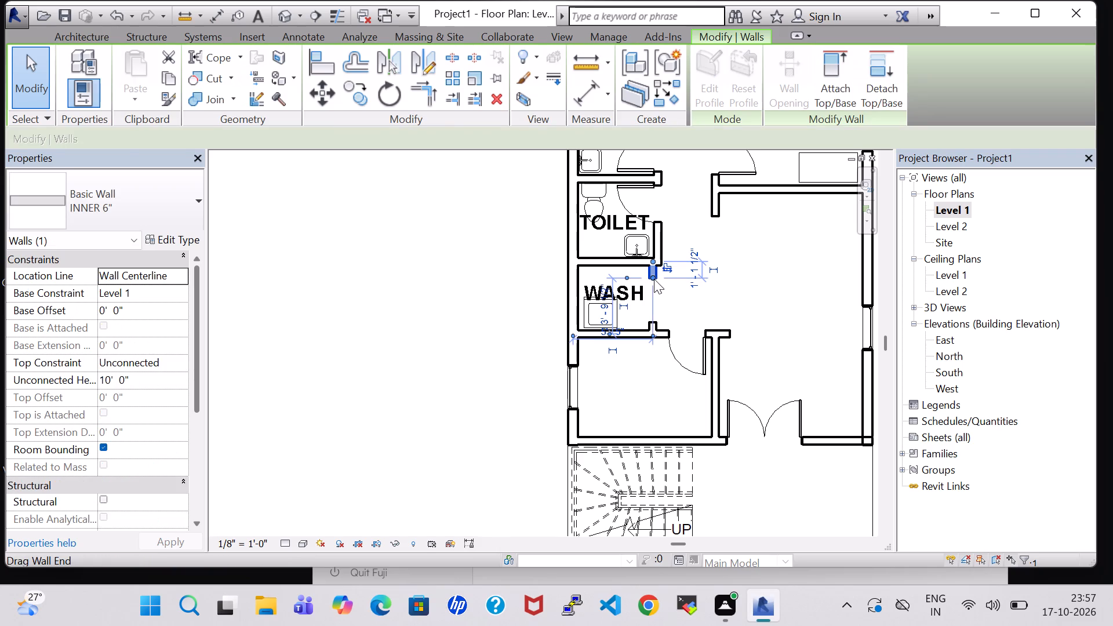
pyautogui.moveTo(652, 277); pyautogui.dragTo(656, 324)
pyautogui.click(773, 324)
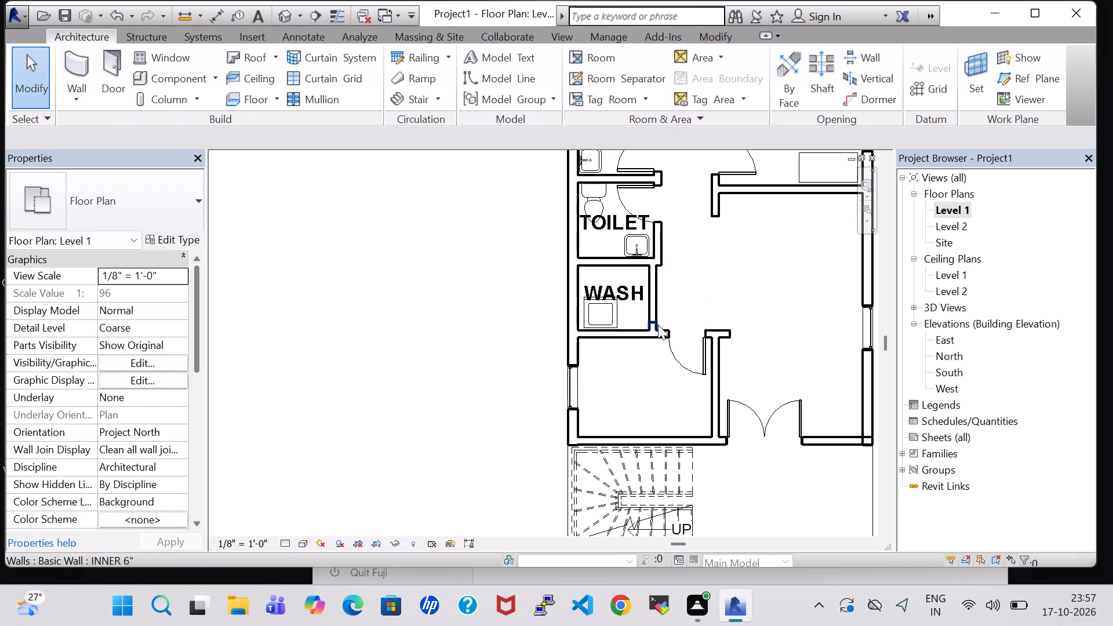
# Unjoin the short leftover stub at the closed WASH opening from the cross wall and delete it.
pyautogui.click(650, 322)
pyautogui.press('Down')
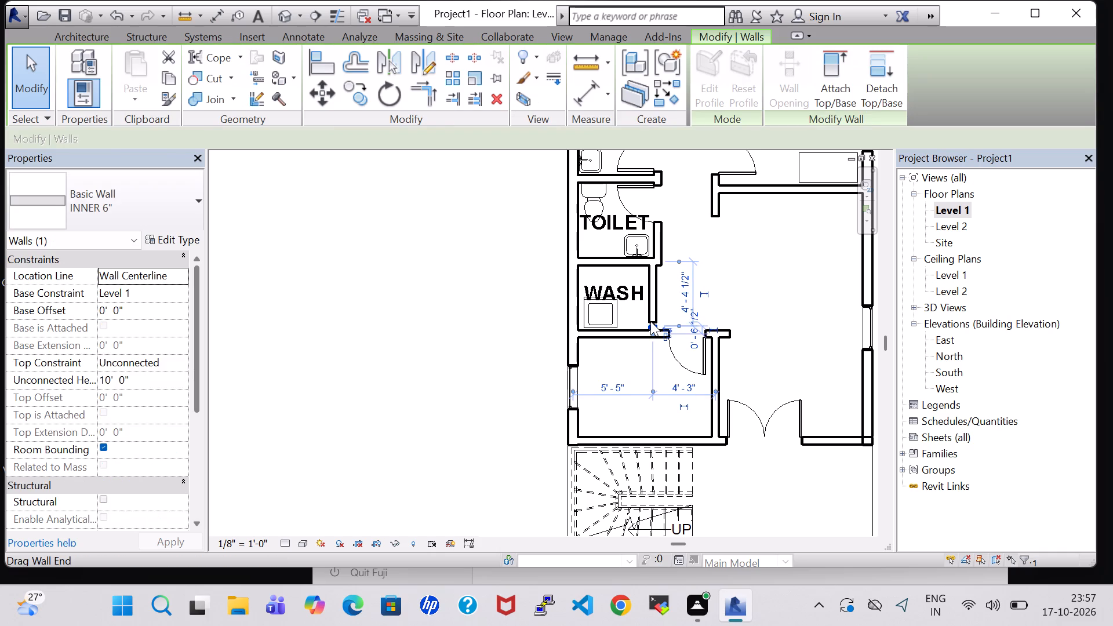
pyautogui.press('Down')
pyautogui.press('Down')
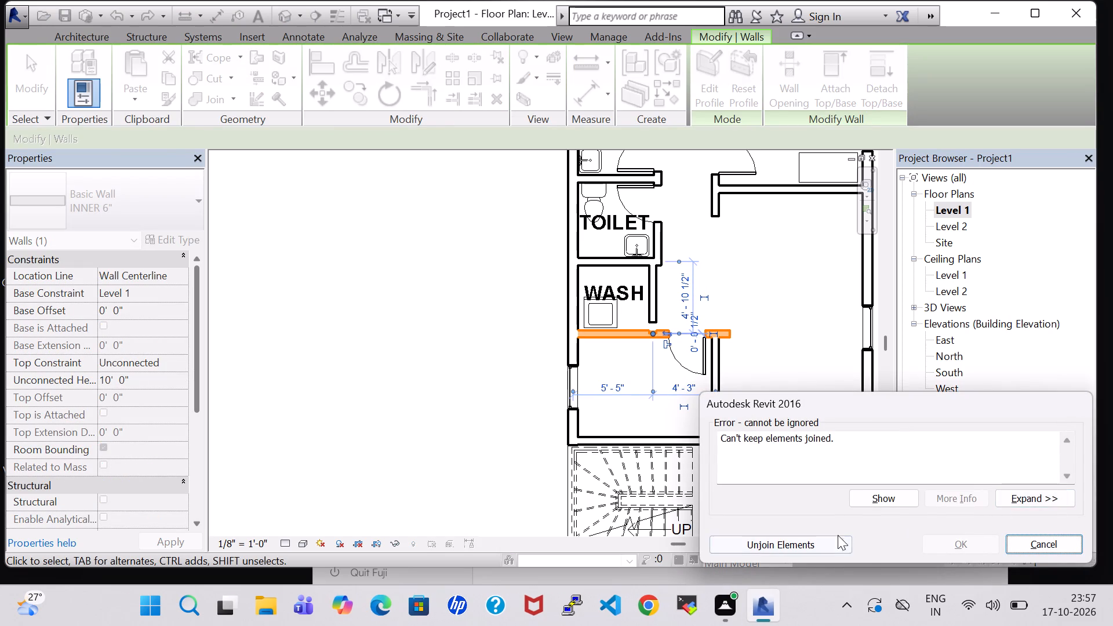
pyautogui.click(834, 541)
pyautogui.click(756, 282)
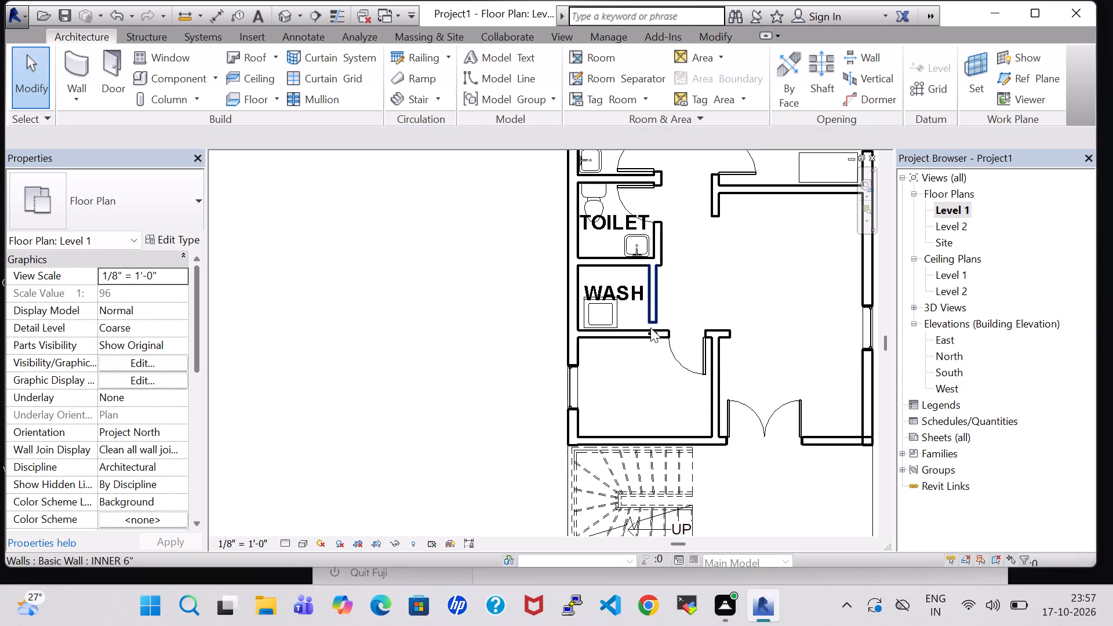
pyautogui.click(652, 331)
pyautogui.press('Delete')
# Stretch the free end of the new WASH closing wall to the far face of the cross wall, about 5'-2" long.
pyautogui.click(652, 320)
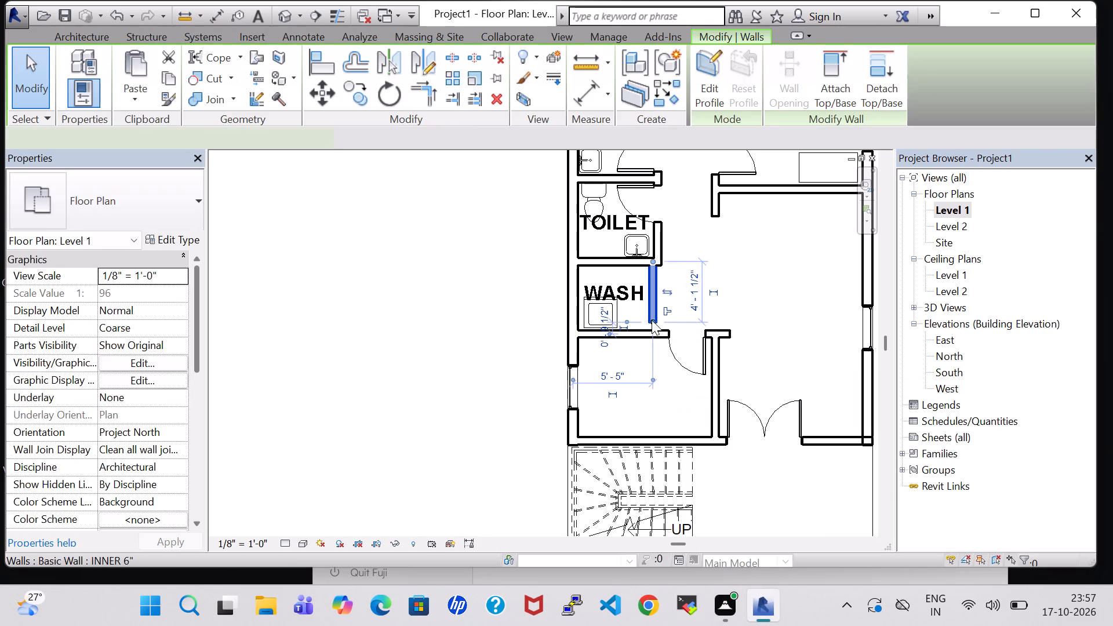
pyautogui.moveTo(652, 321); pyautogui.dragTo(657, 333)
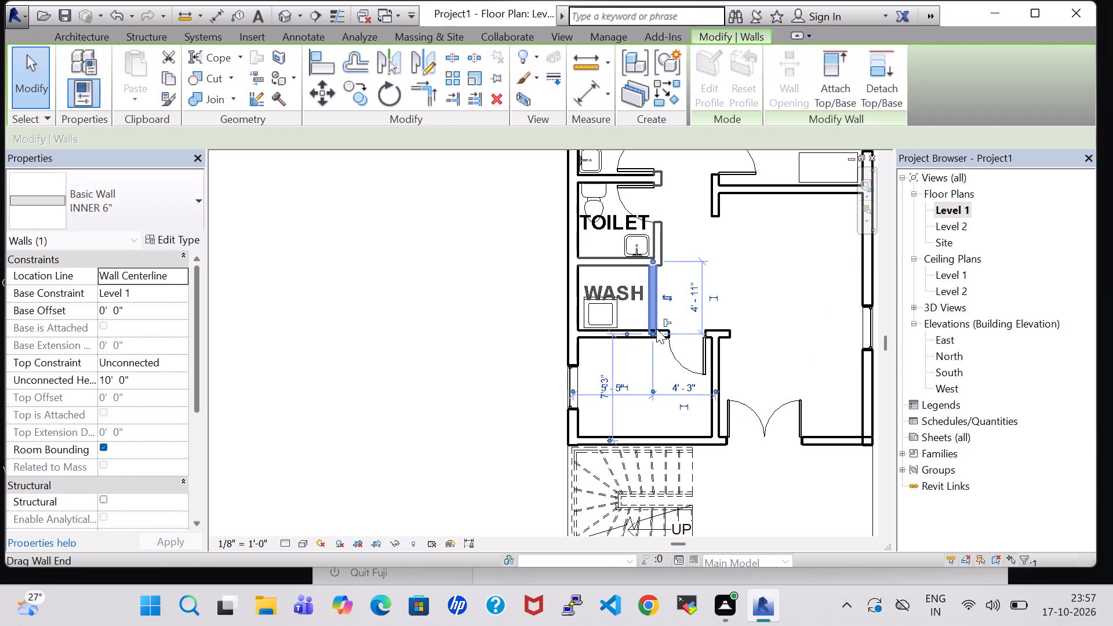
pyautogui.click(756, 295)
pyautogui.scroll(4, 652, 330)
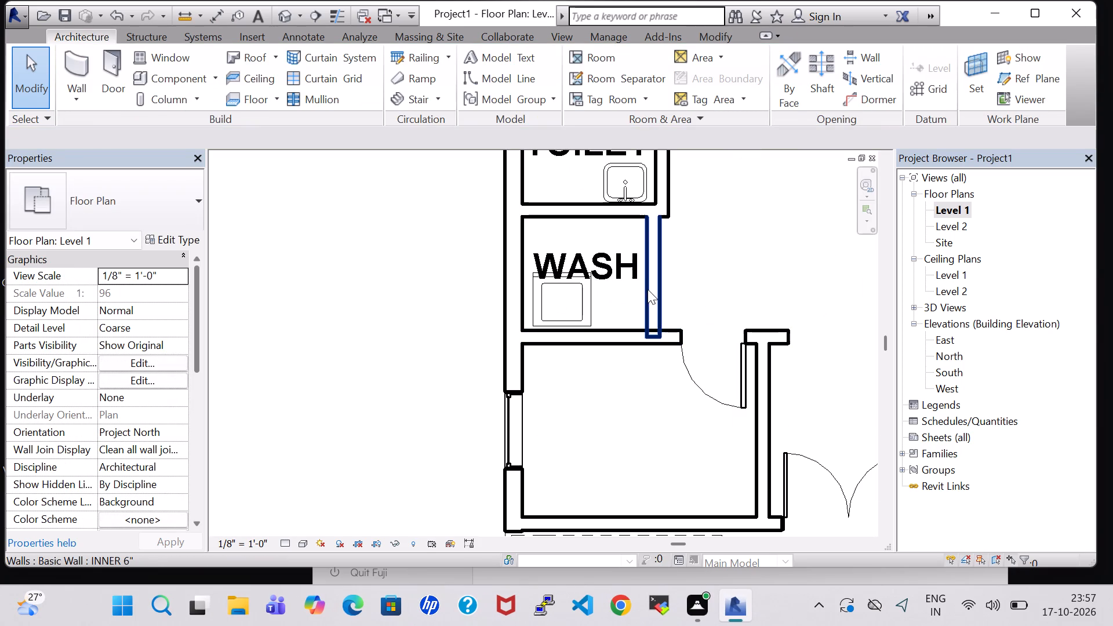
pyautogui.click(652, 336)
pyautogui.click(661, 299)
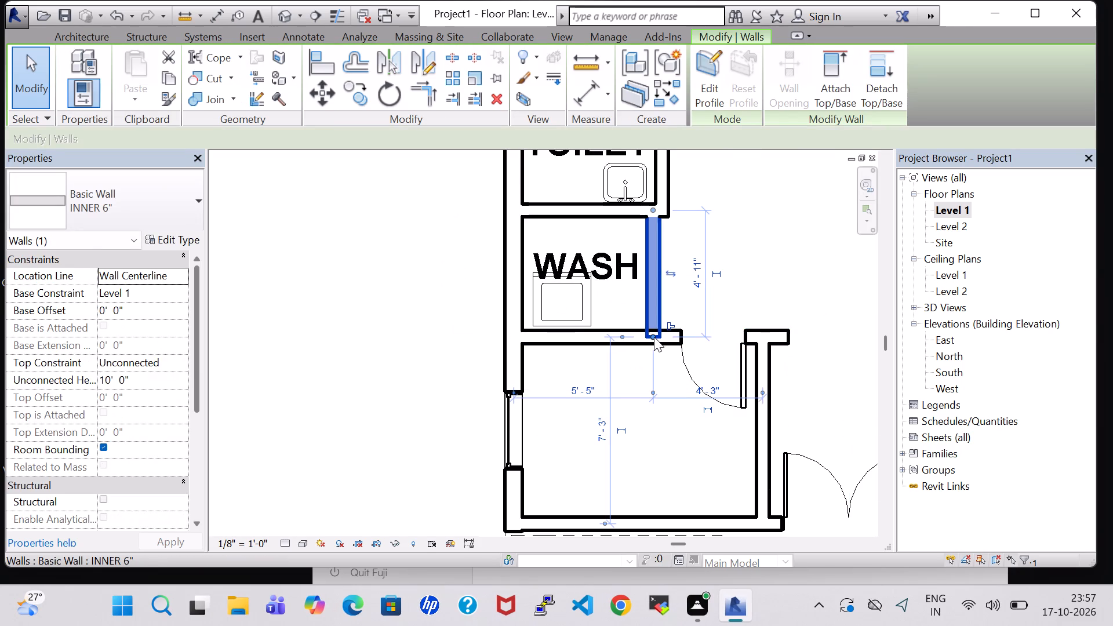
pyautogui.moveTo(652, 335); pyautogui.dragTo(653, 335)
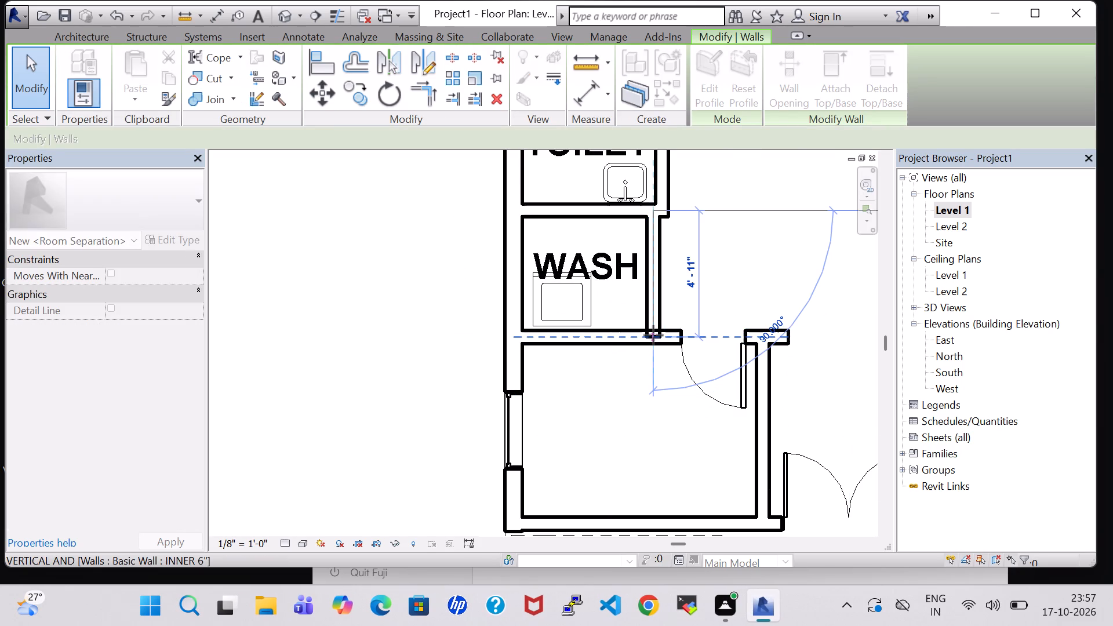
pyautogui.moveTo(653, 335); pyautogui.dragTo(653, 342)
pyautogui.click(653, 337)
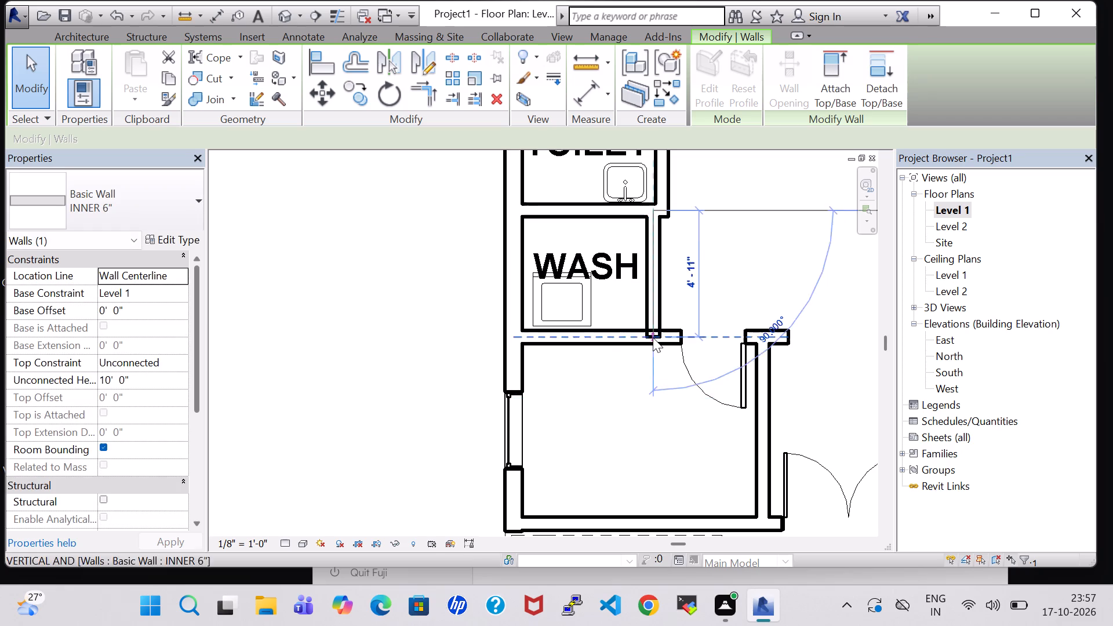
pyautogui.moveTo(653, 337); pyautogui.dragTo(652, 344)
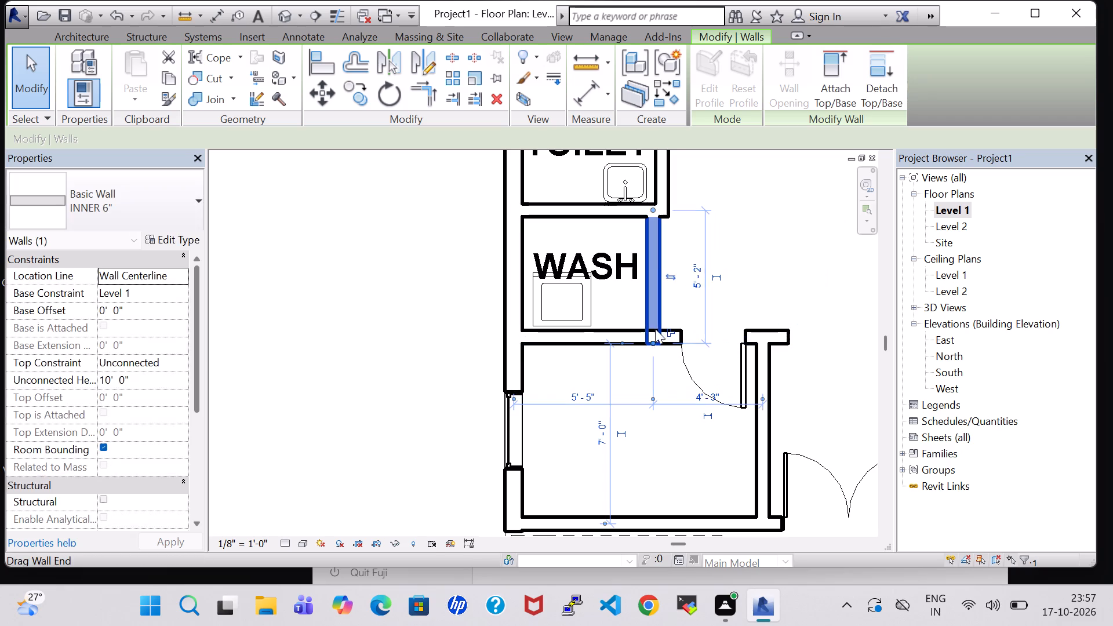
# Make the temporary length dimension of the WASH closing wall permanent.
pyautogui.click(706, 274)
pyautogui.press('Escape')
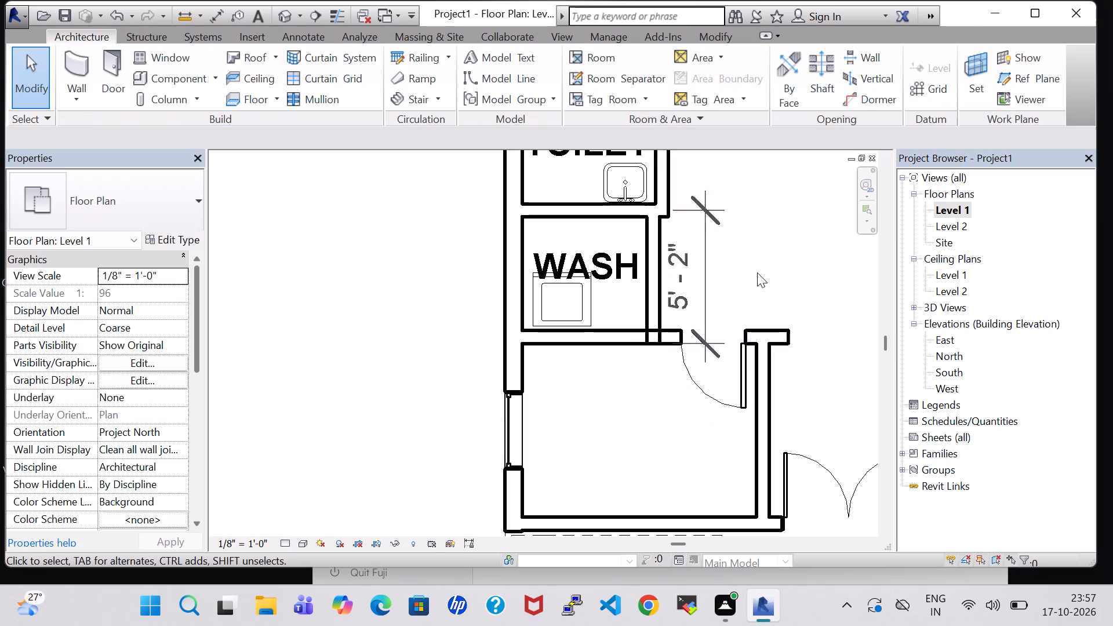
pyautogui.press('Escape')
pyautogui.click(657, 315)
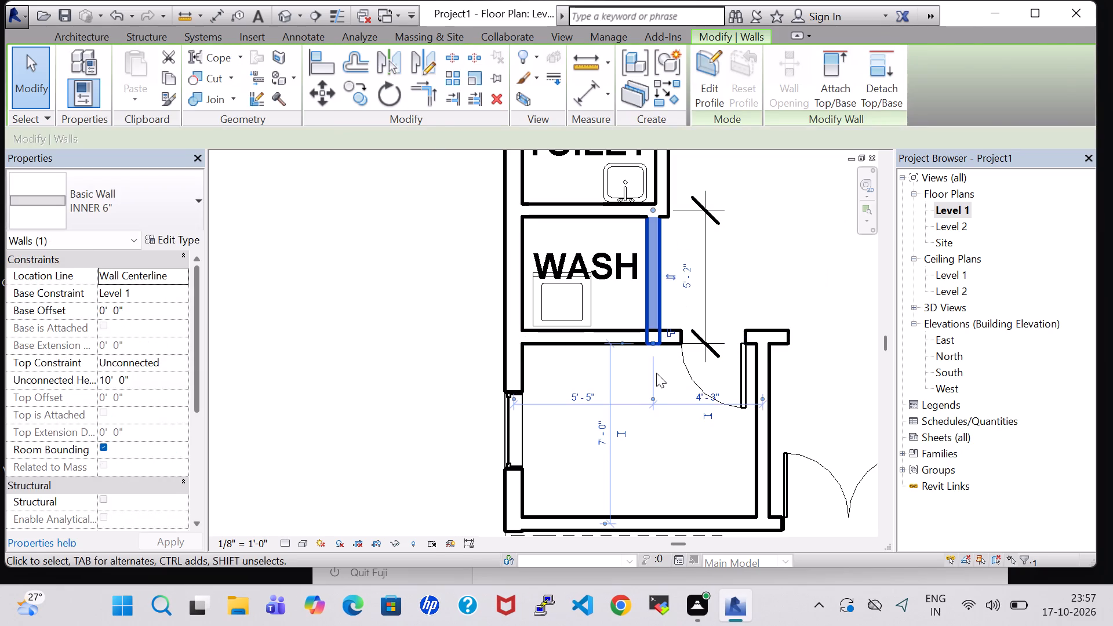
pyautogui.click(656, 373)
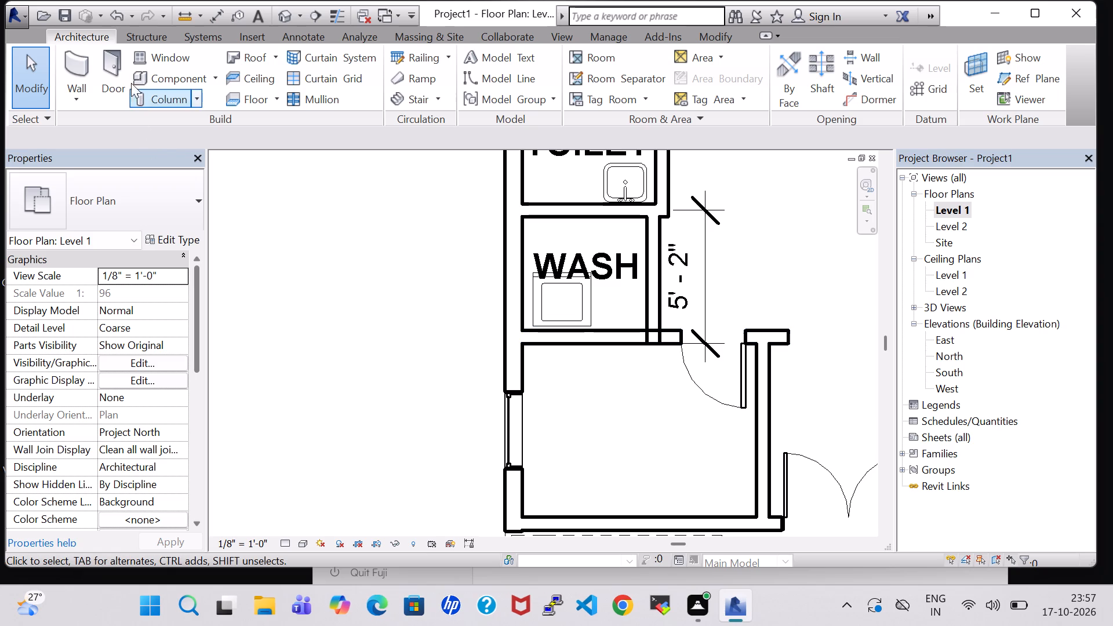
# Split the wall between WASH and the unlabelled stair-side room with gaps at two points and delete the segment between, making an opening.
pyautogui.click(712, 32)
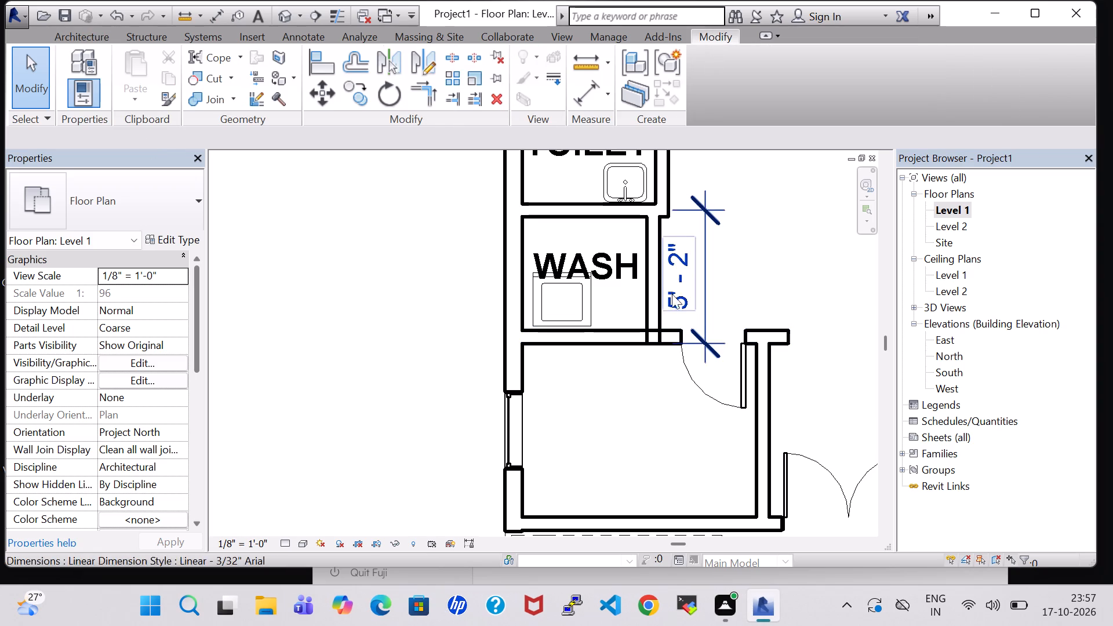
pyautogui.click(479, 60)
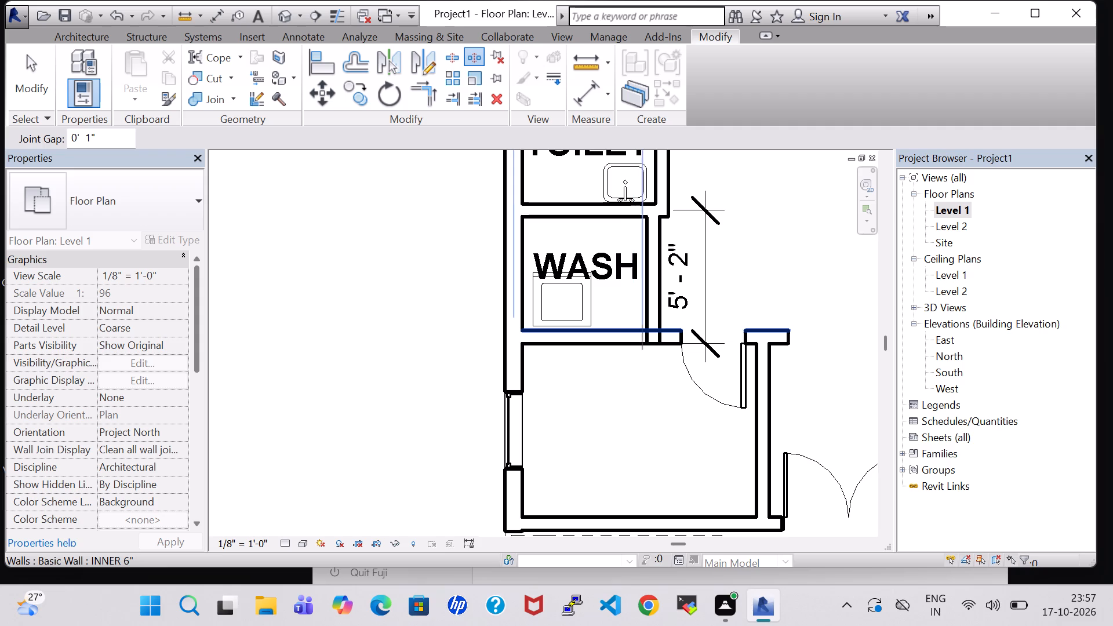
pyautogui.click(645, 326)
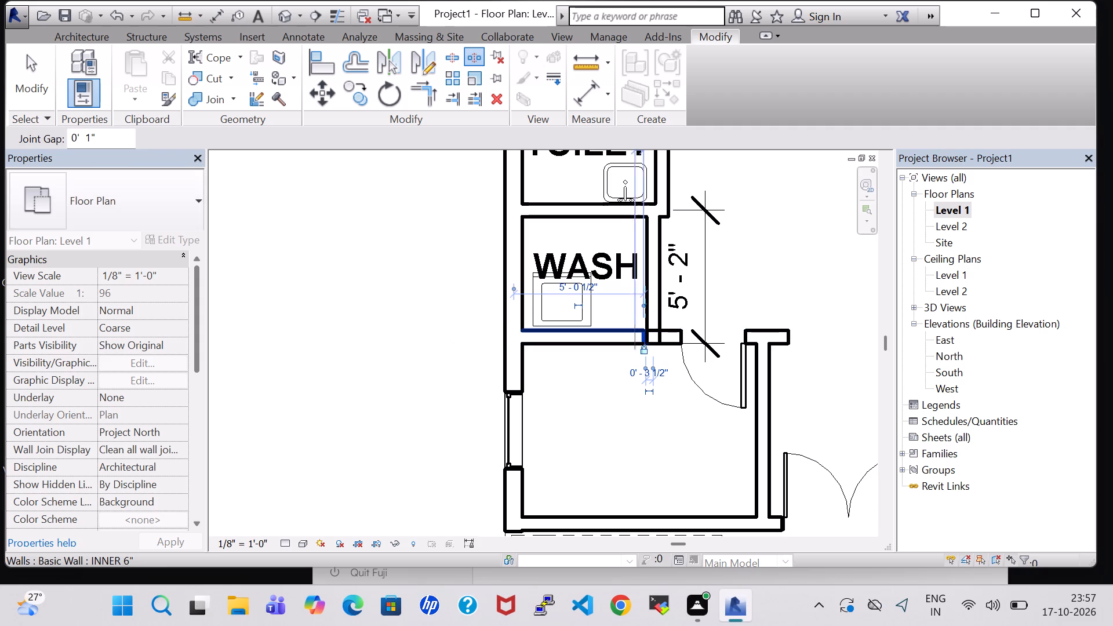
pyautogui.click(595, 333)
pyautogui.press('Escape')
pyautogui.press('Escape')
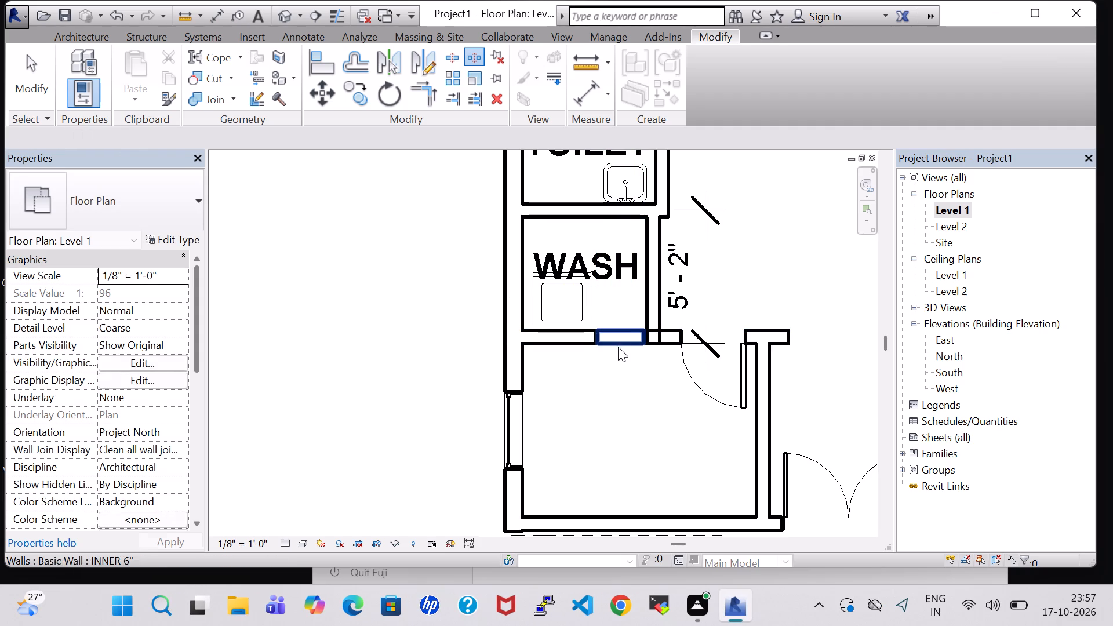
pyautogui.click(619, 344)
pyautogui.press('Delete')
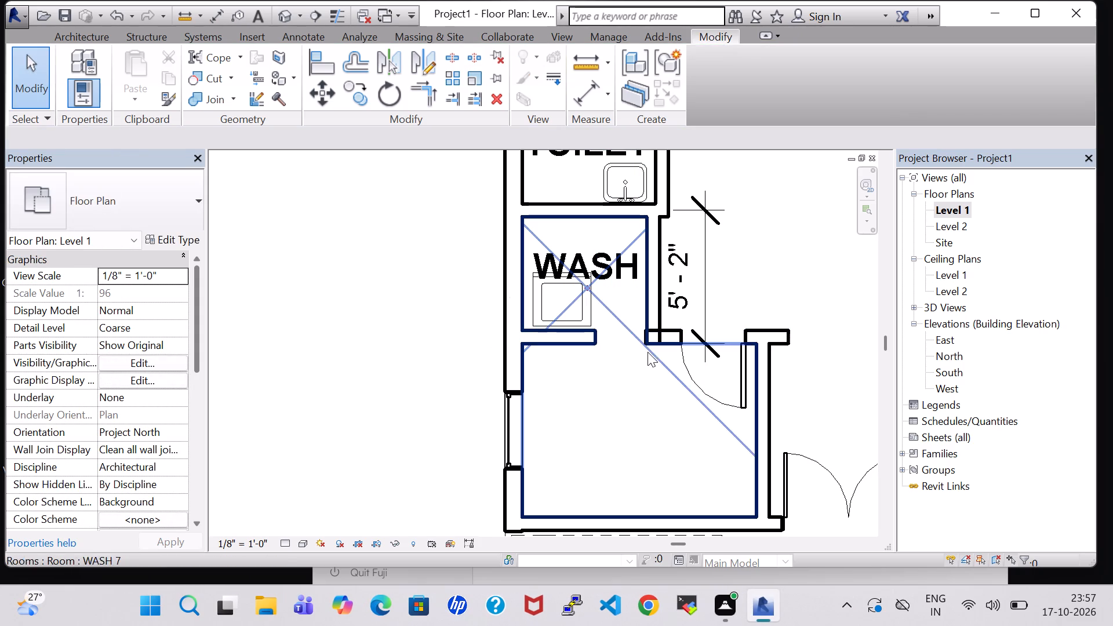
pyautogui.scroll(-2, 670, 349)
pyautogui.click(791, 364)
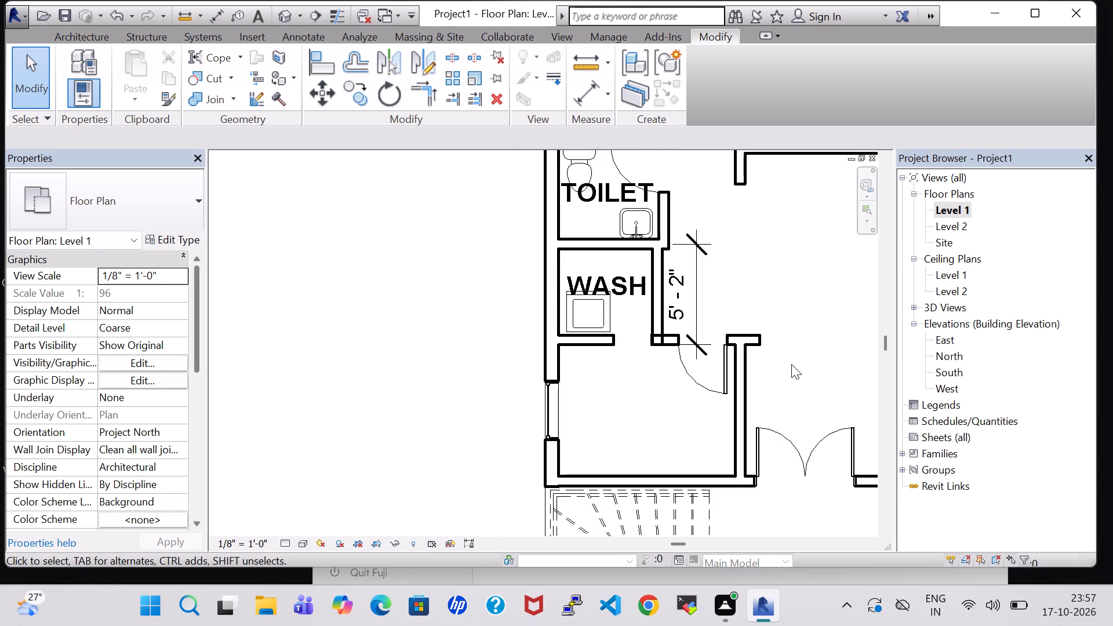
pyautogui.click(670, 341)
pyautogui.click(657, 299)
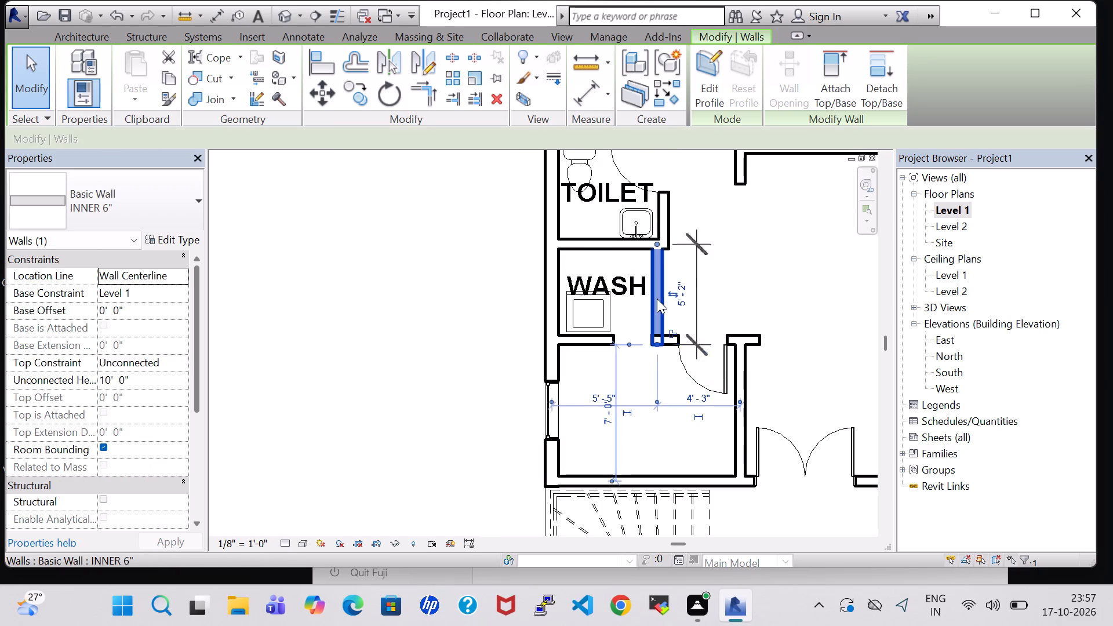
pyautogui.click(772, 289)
# Nudge the washer toward the toilet wall, about 1'-11" from it, and slightly closer to the outer wall.
pyautogui.scroll(-1, 641, 418)
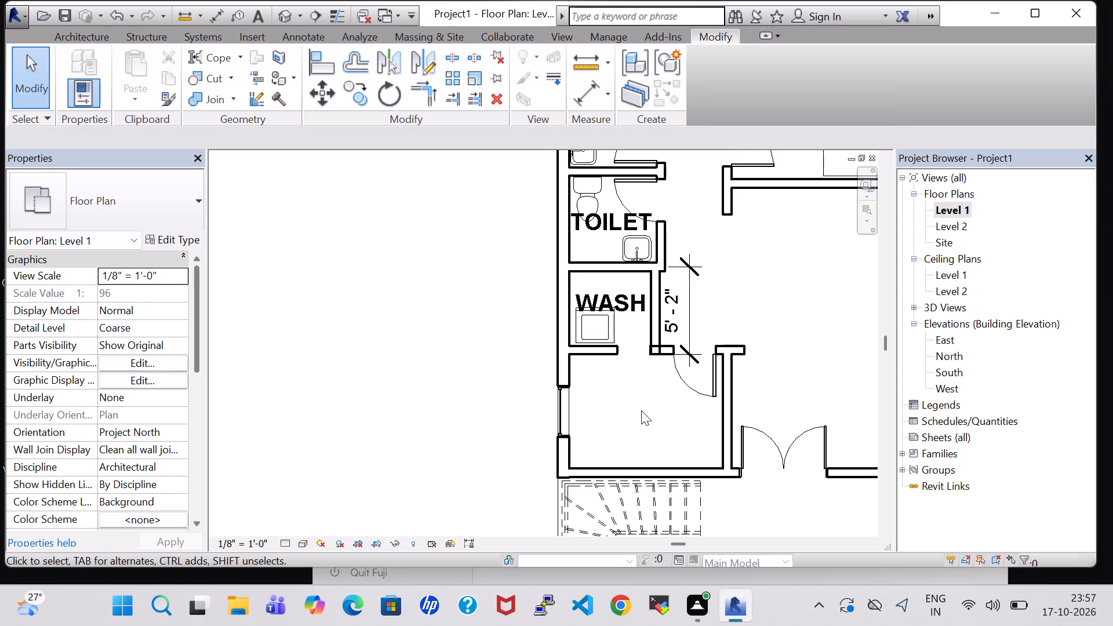
pyautogui.click(608, 335)
pyautogui.press('Up')
pyautogui.press('Up')
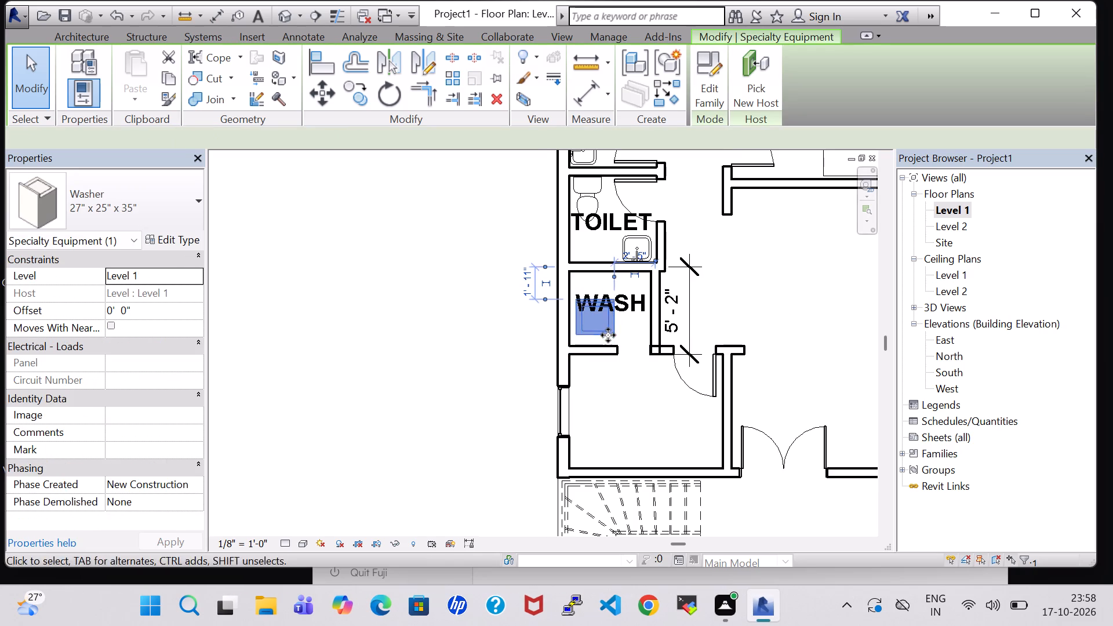
pyautogui.press('Left')
pyautogui.click(643, 418)
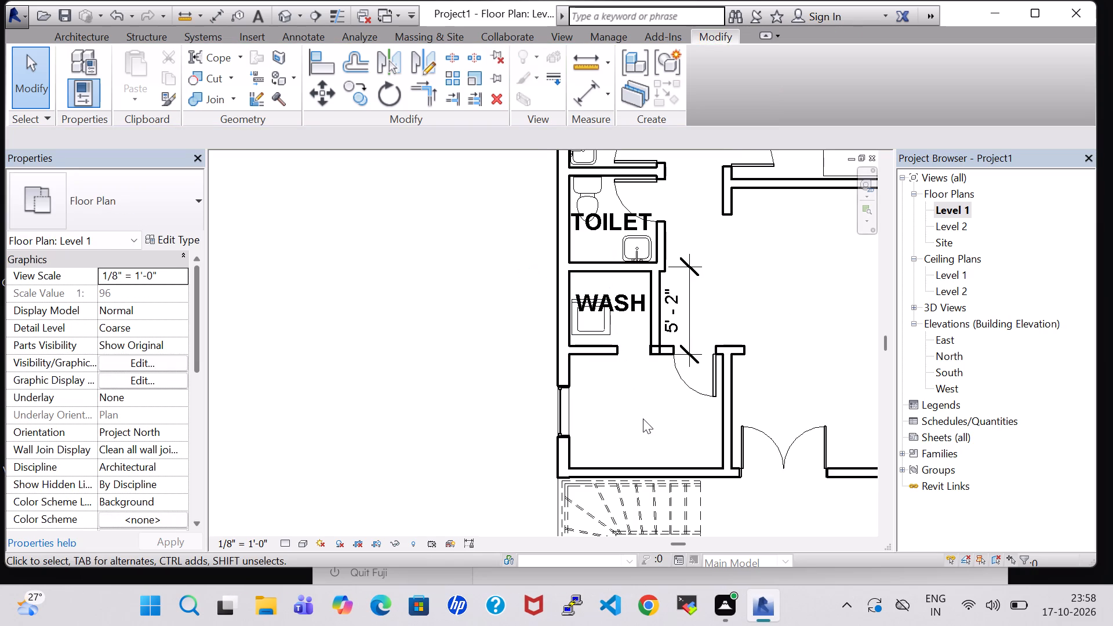
pyautogui.scroll(-1, 643, 418)
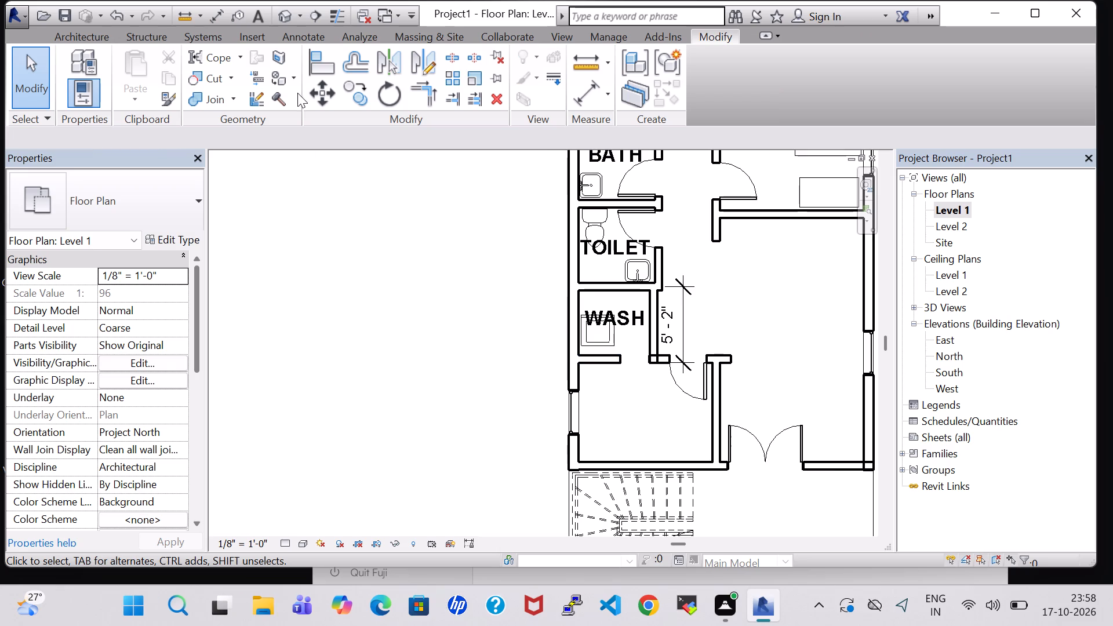
# In the 3D view, rotate the washer in the WASH area by three quarter turns.
pyautogui.click(286, 19)
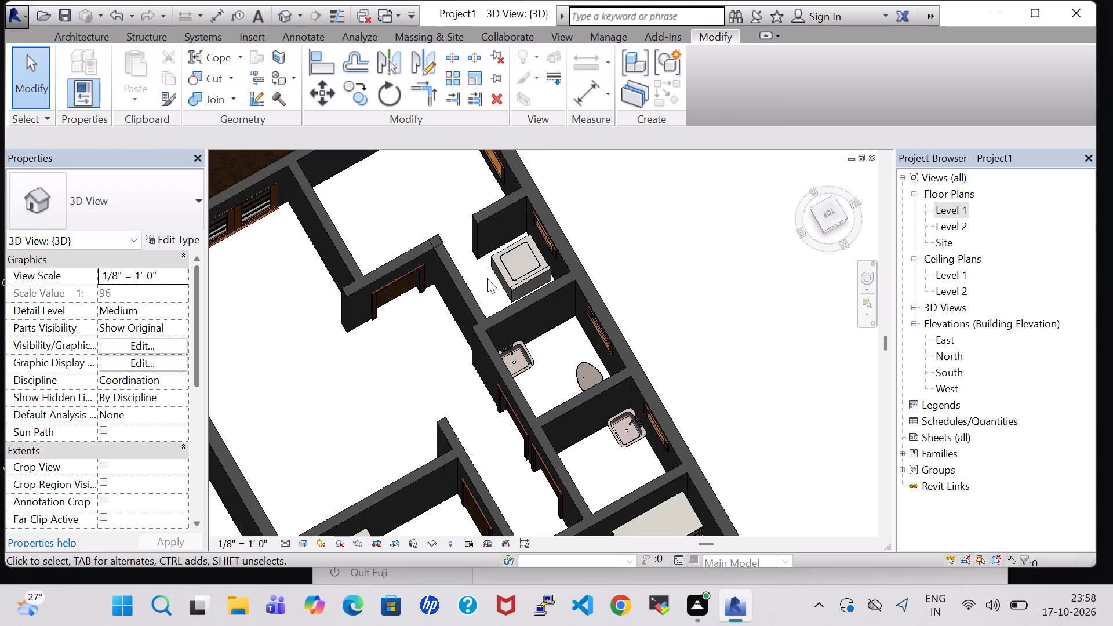
pyautogui.click(503, 274)
pyautogui.press('space')
pyautogui.press('space')
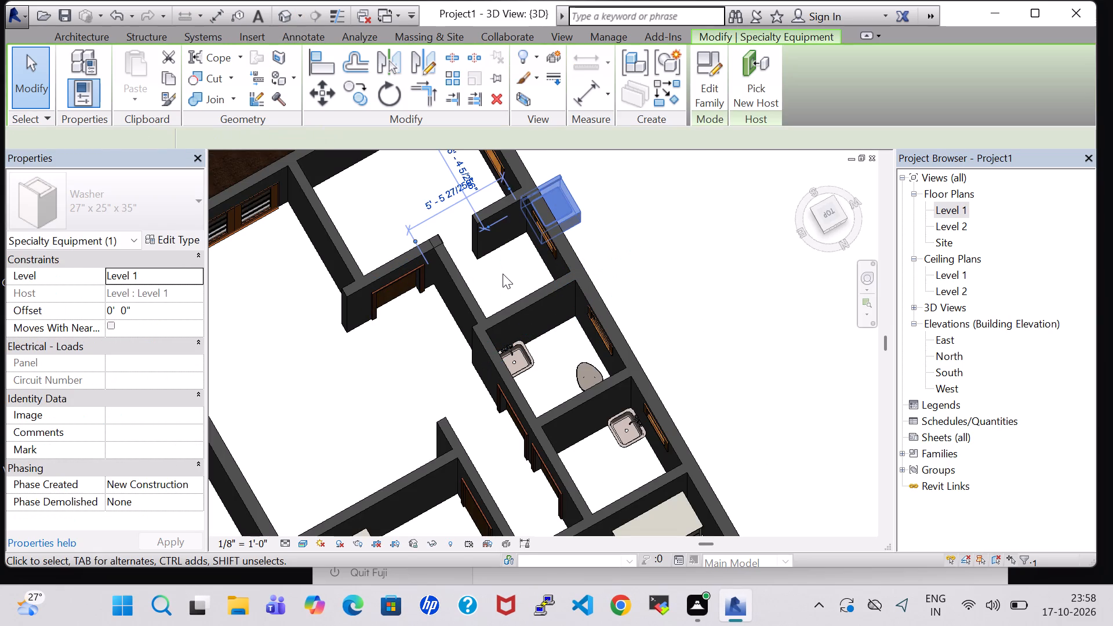
pyautogui.press('space')
pyautogui.click(645, 265)
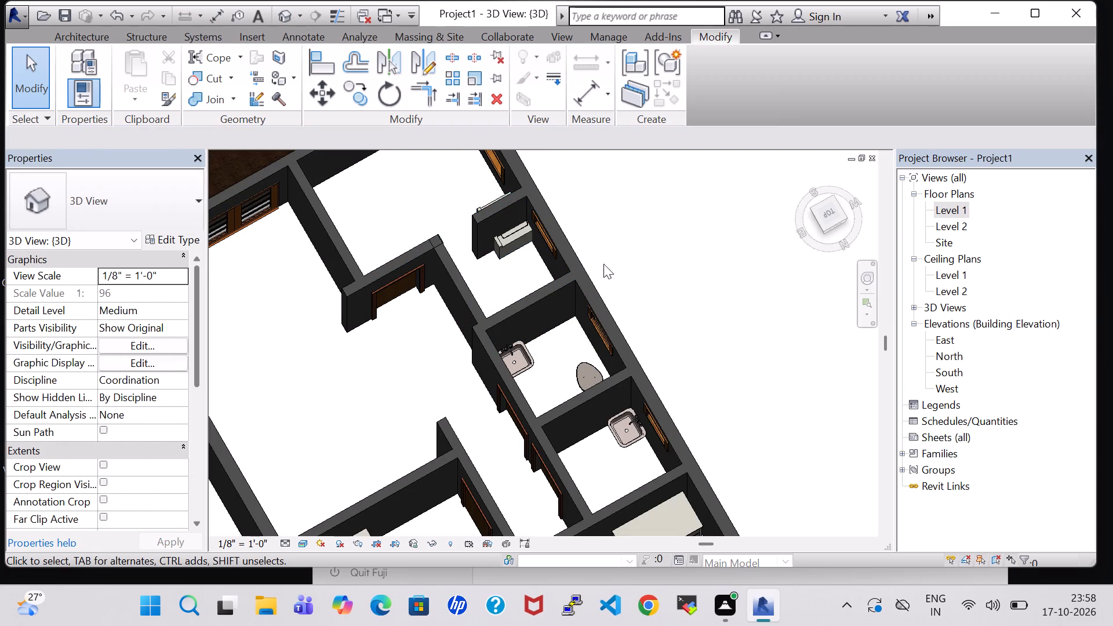
# Nudge the rotated washer toward the toilet wall, clear of the WASH partition, and slightly away from the outer wall.
pyautogui.click(509, 242)
pyautogui.press('Down')
pyautogui.press('Down')
pyautogui.press('Down')
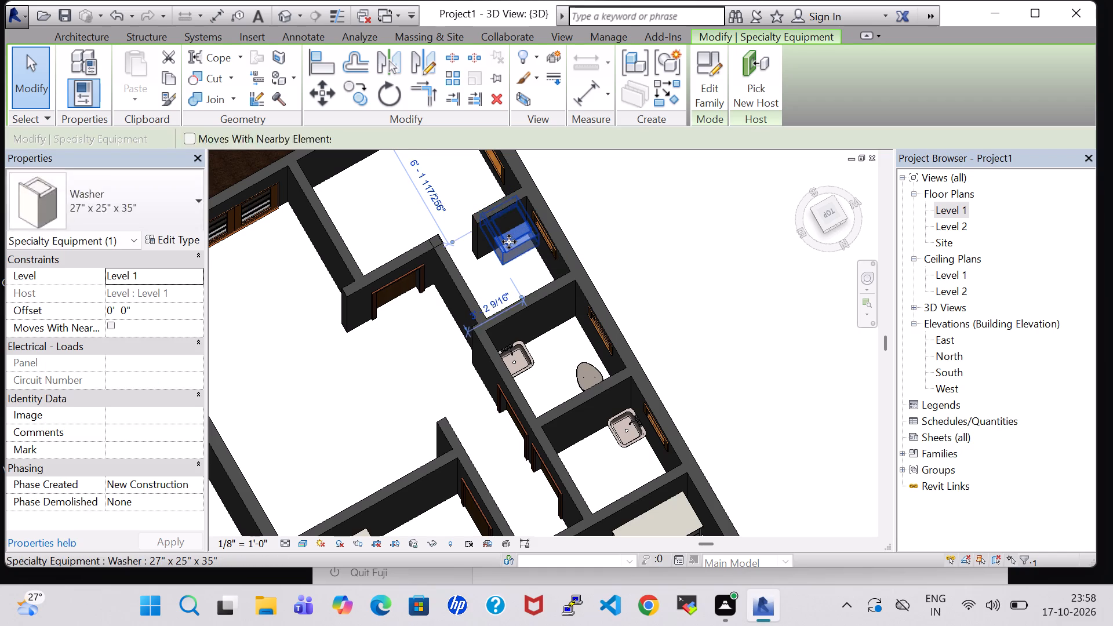
pyautogui.press('Down')
pyautogui.press('Down')
pyautogui.press('Down')
pyautogui.press('Down')
pyautogui.press('Down')
pyautogui.press('Down')
pyautogui.press('Down')
pyautogui.press('Down')
pyautogui.press('Down')
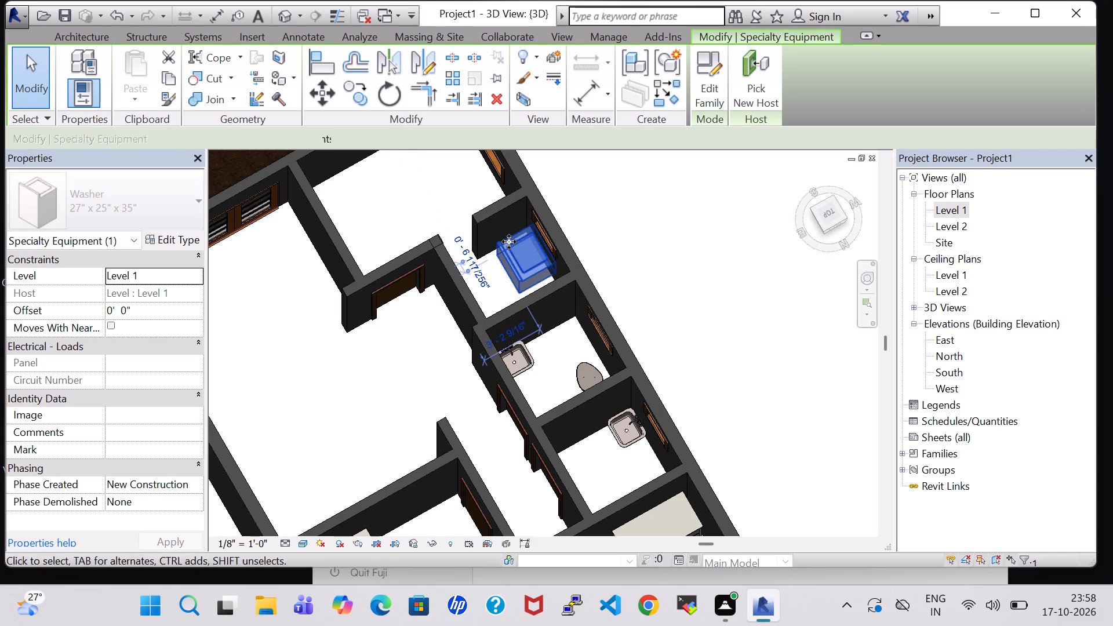
pyautogui.press('Down')
pyautogui.press('Left')
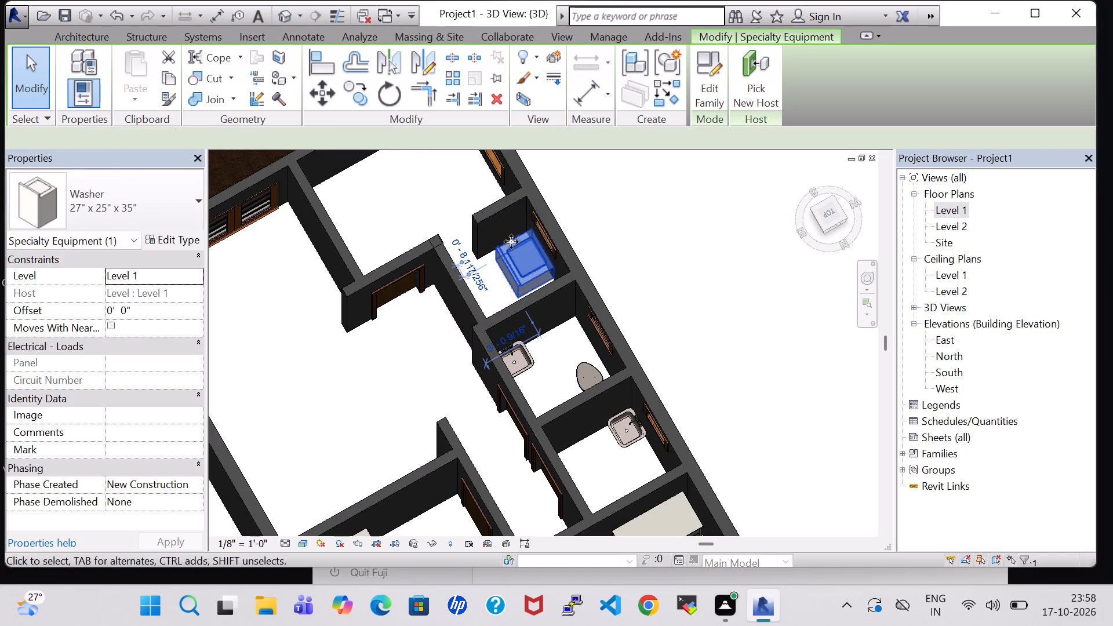
pyautogui.press('Left')
pyautogui.click(637, 242)
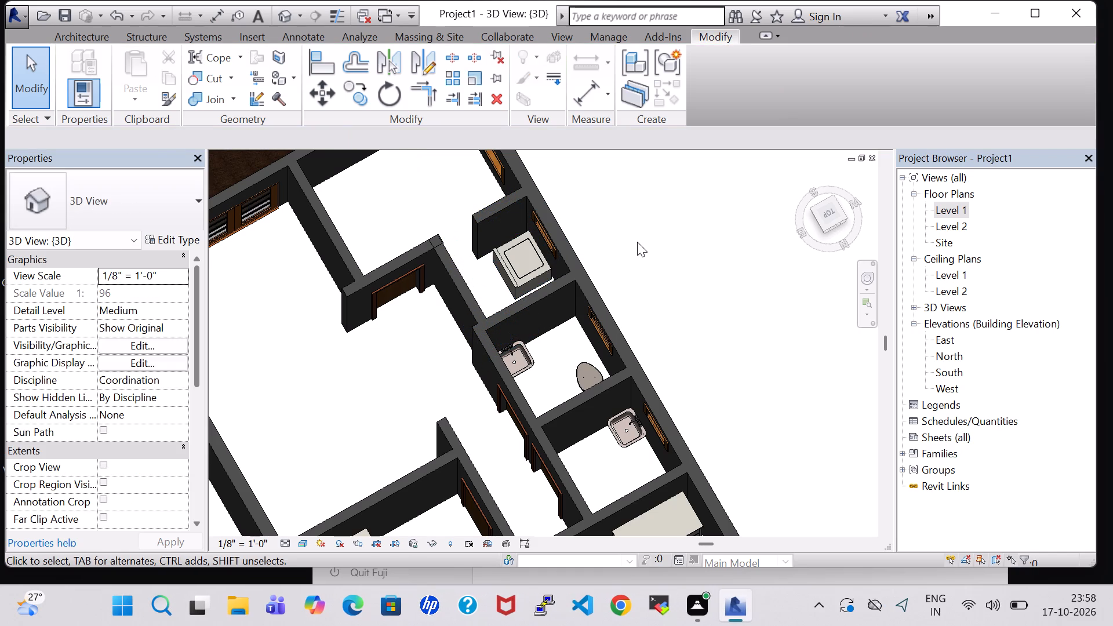
# Return to the Level 1 floor plan and delete the 5'-2" dimension beside the WASH closing wall.
pyautogui.moveTo(637, 242); pyautogui.dragTo(609, 256, button='middle')
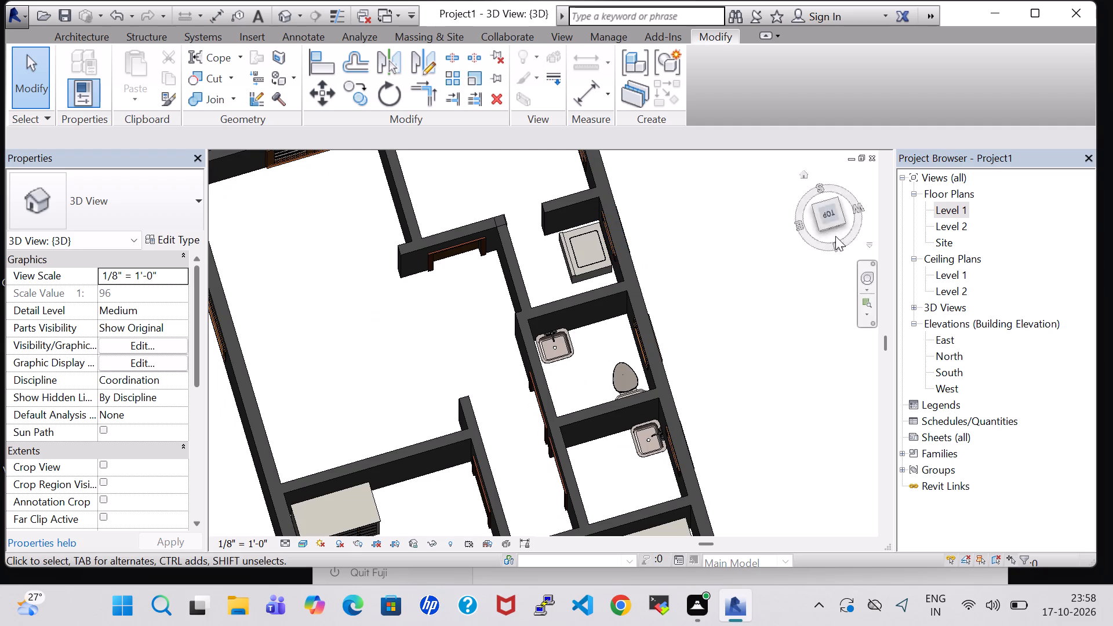
pyautogui.doubleClick(944, 212)
pyautogui.scroll(-3, 620, 431)
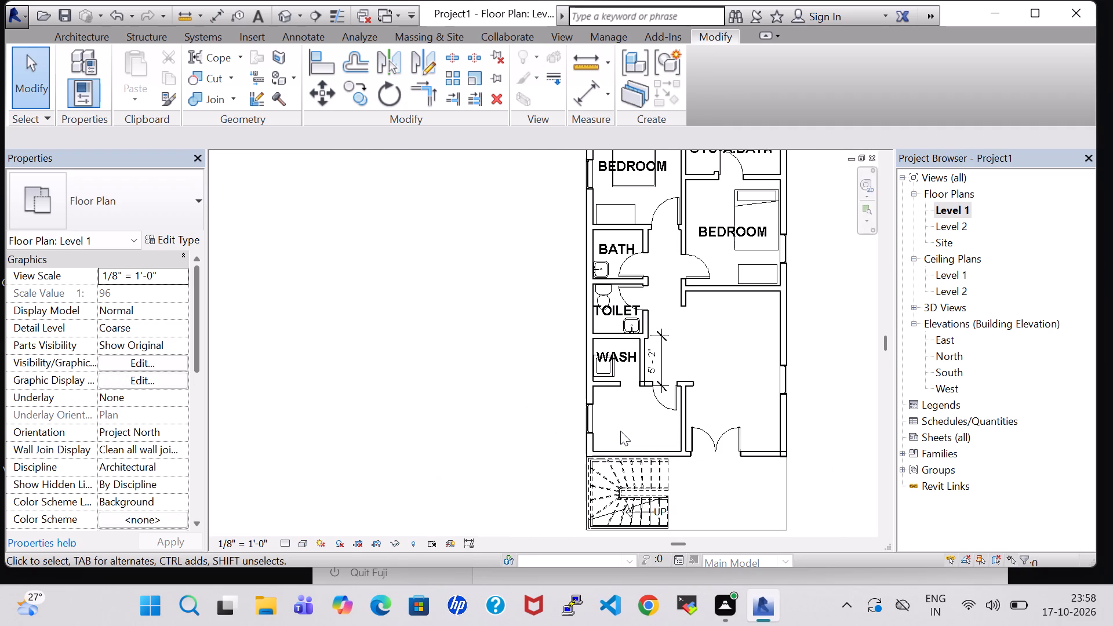
pyautogui.click(714, 352)
pyautogui.click(660, 353)
pyautogui.press('Delete')
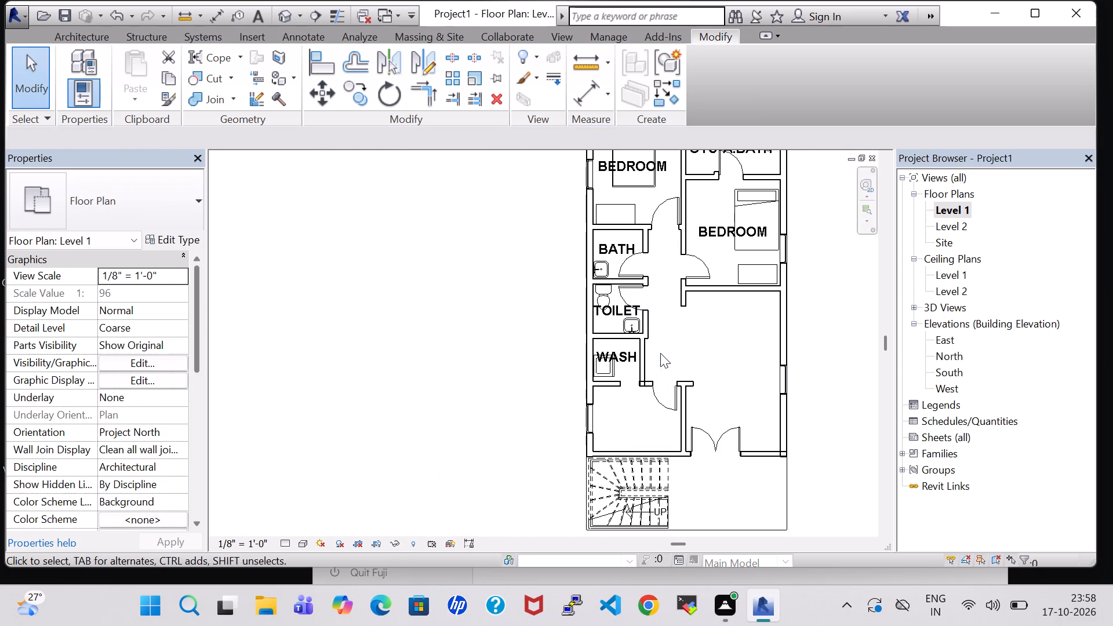
# Load the Cook Top-4 Unit component family from the Domestic folder of the US Imperial Specialty Equipment library.
pyautogui.middleClick(746, 356)
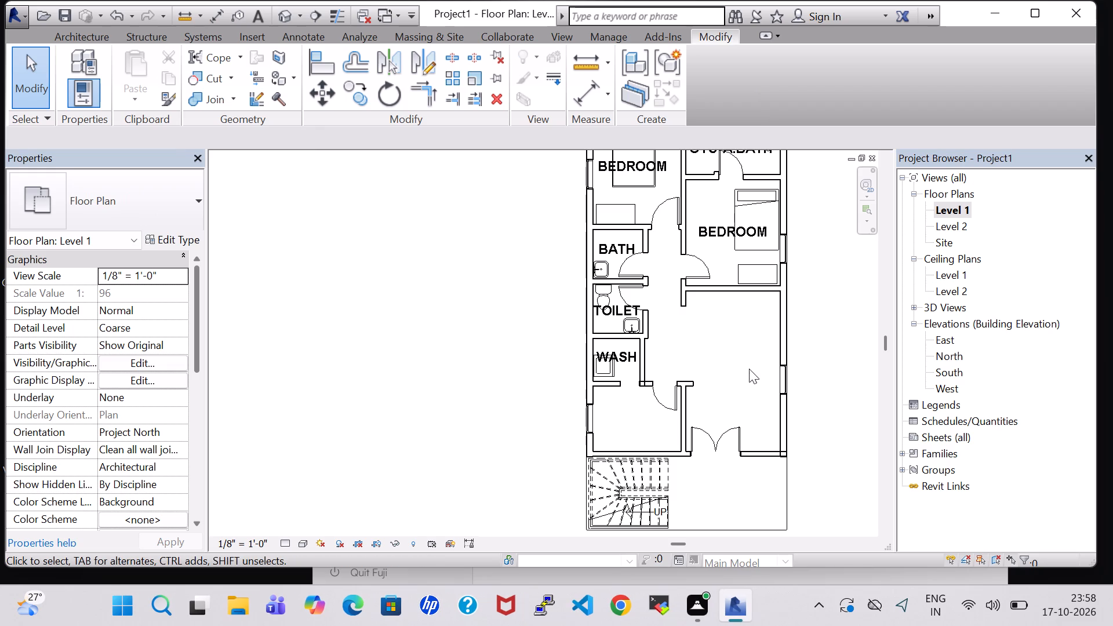
pyautogui.moveTo(737, 365); pyautogui.dragTo(785, 306, button='middle')
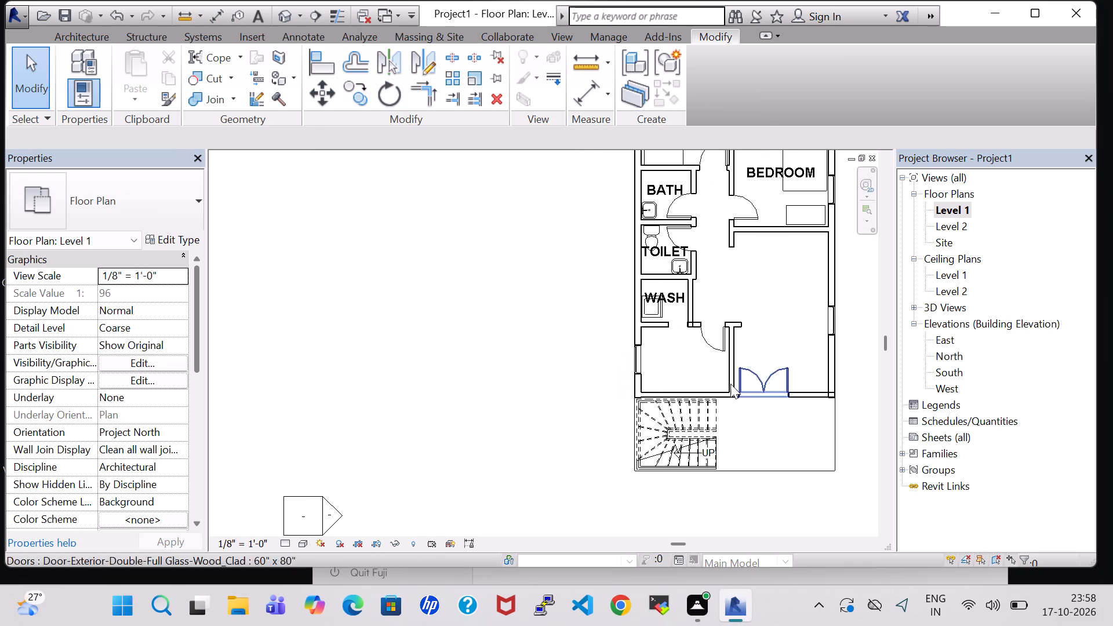
pyautogui.scroll(-1, 718, 383)
pyautogui.click(108, 37)
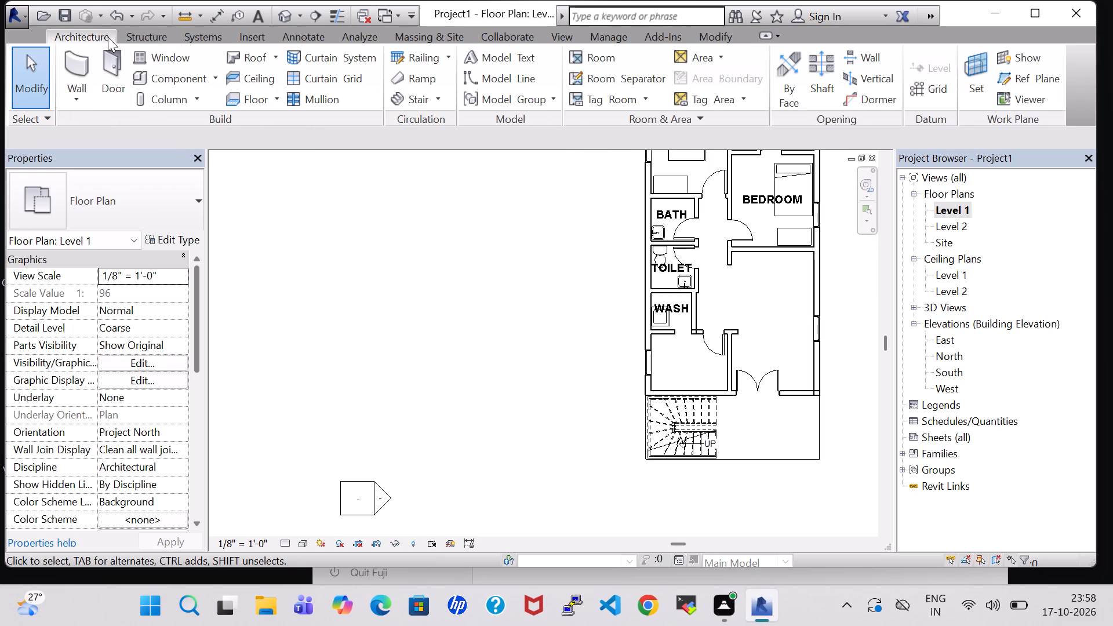
pyautogui.click(181, 77)
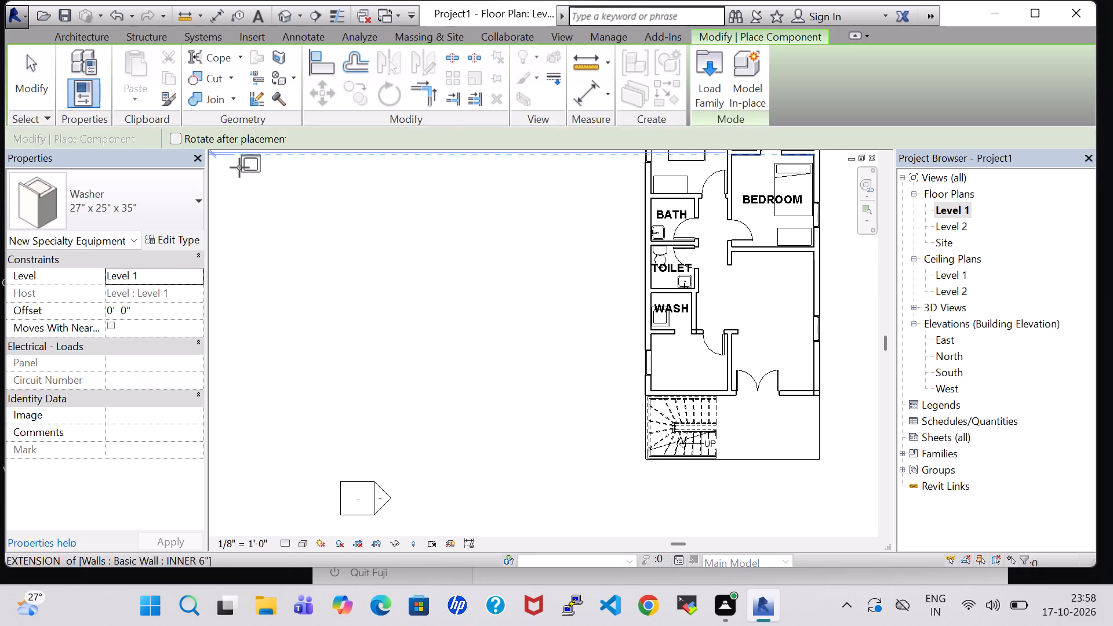
pyautogui.click(716, 72)
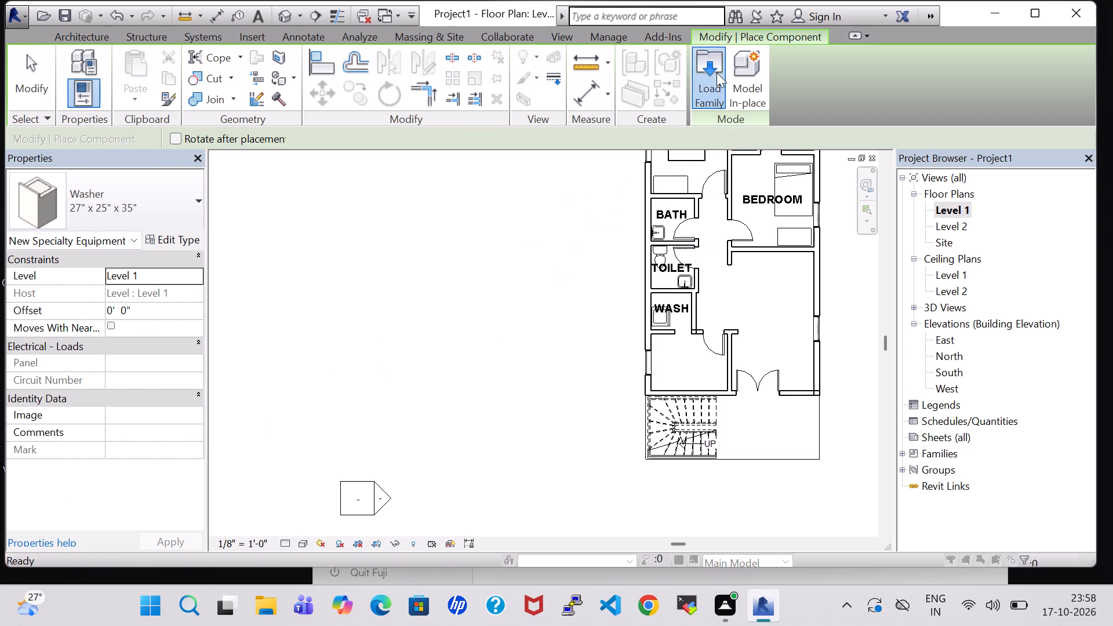
pyautogui.scroll(-2, 659, 345)
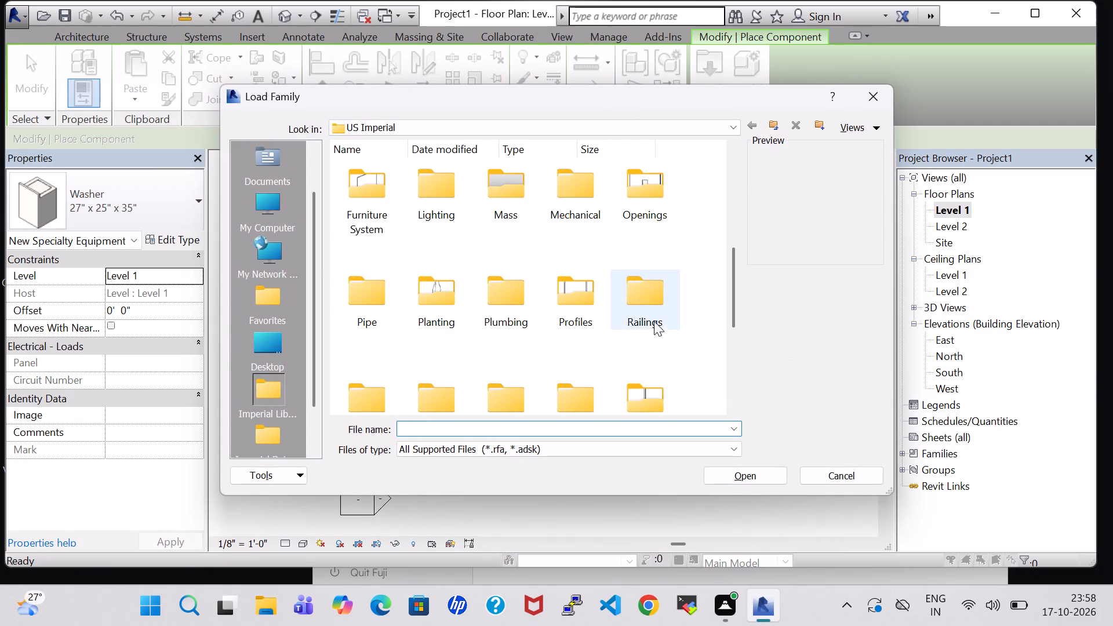
pyautogui.scroll(1, 652, 318)
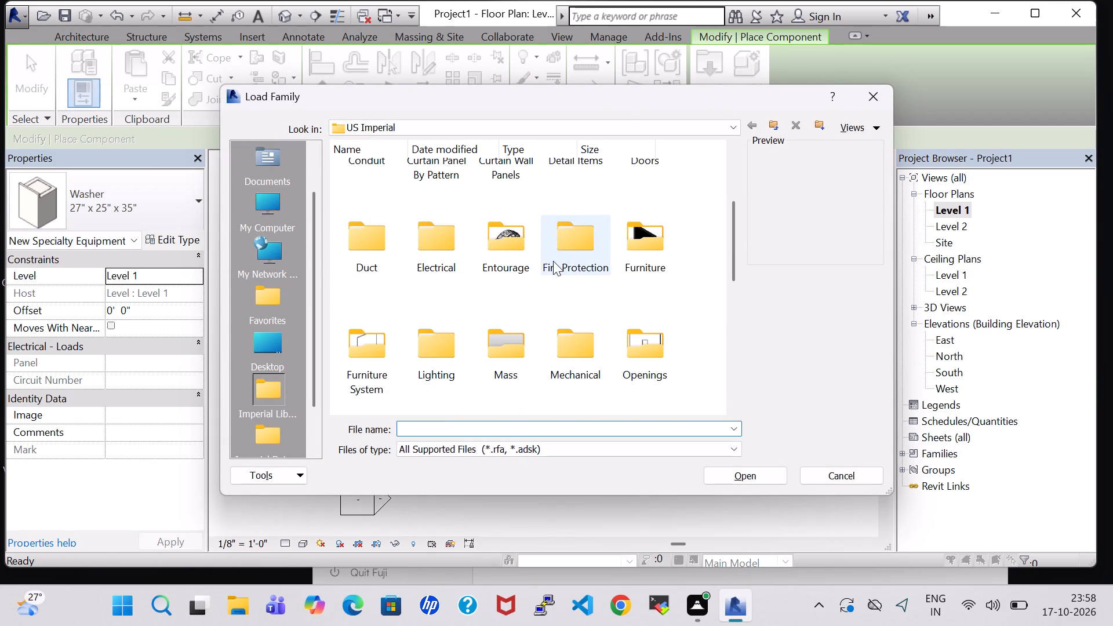
pyautogui.scroll(-1, 592, 251)
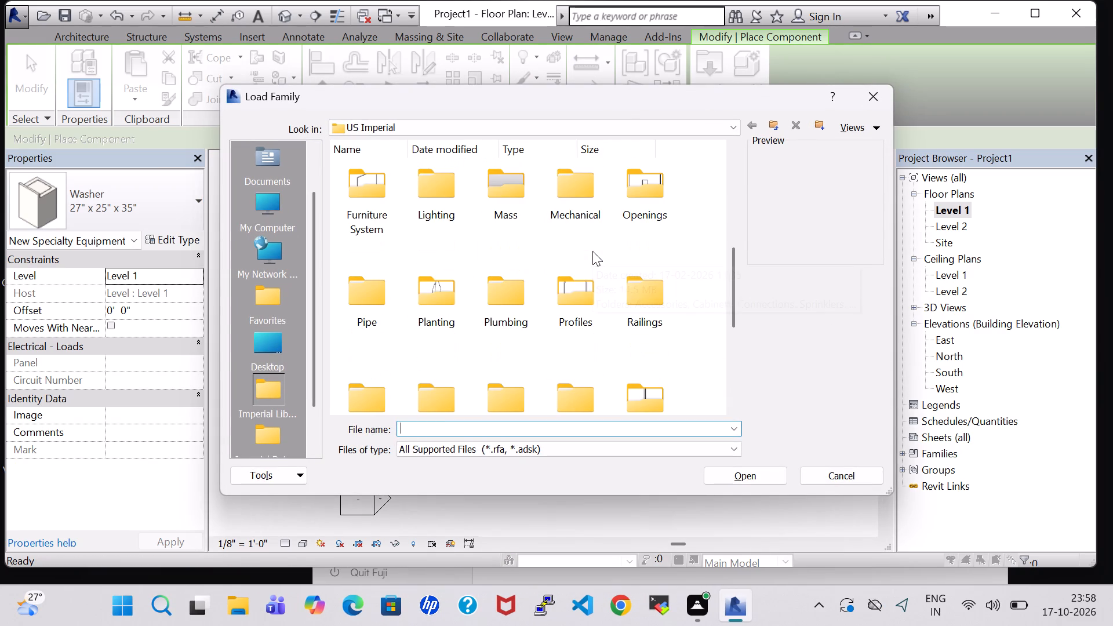
pyautogui.scroll(-2, 591, 253)
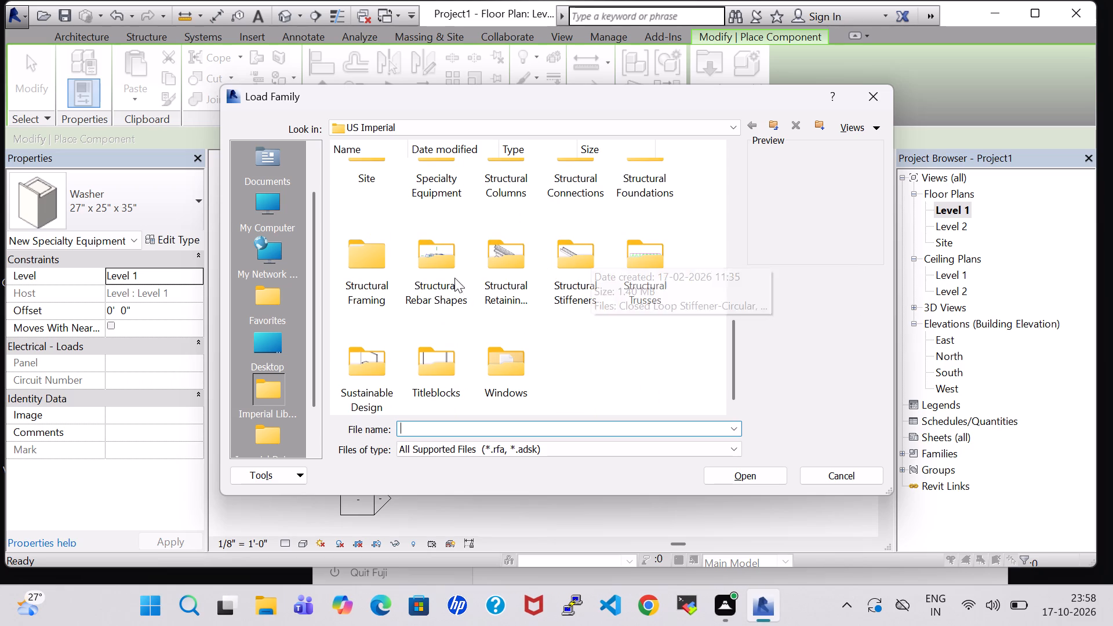
pyautogui.click(439, 278)
pyautogui.doubleClick(430, 191)
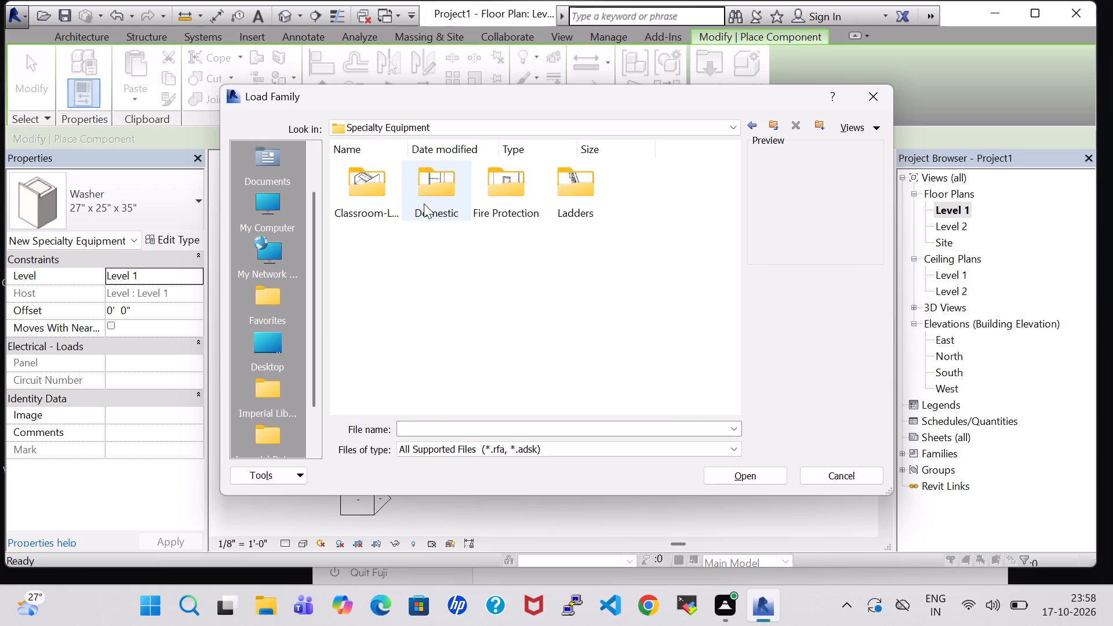
pyautogui.doubleClick(429, 203)
pyautogui.click(435, 194)
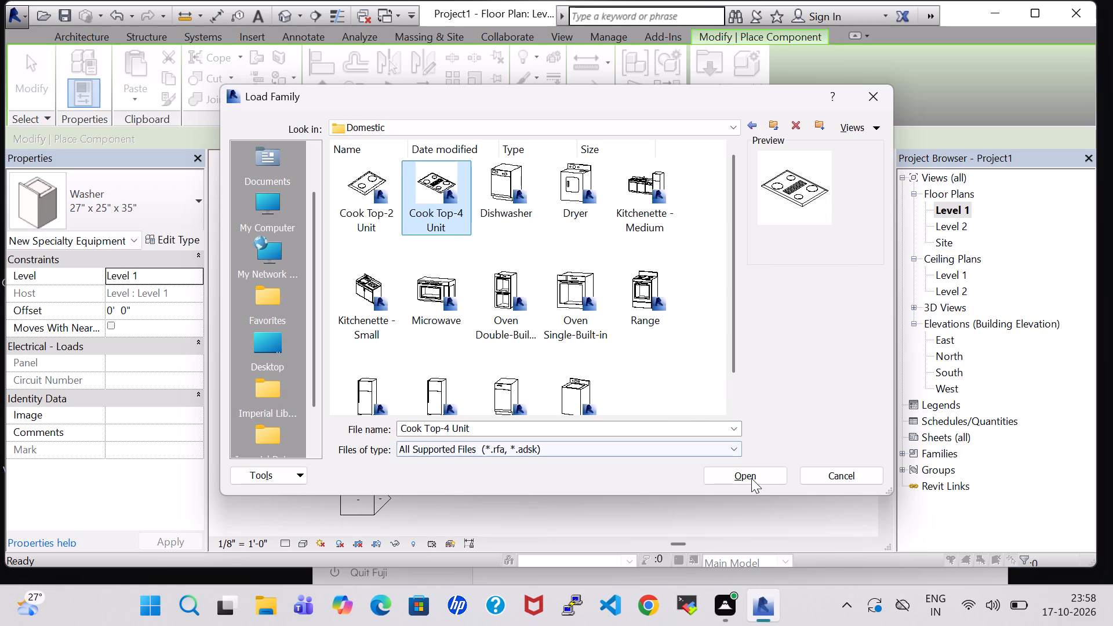
pyautogui.click(751, 478)
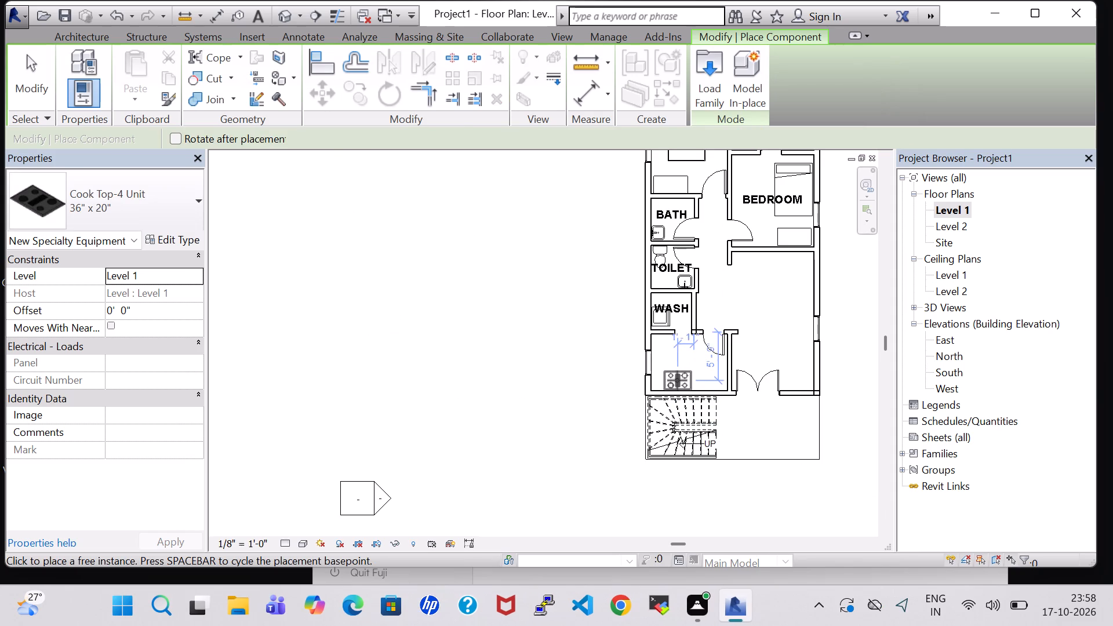
# Place the 36" x 20" cooktop, turned 90°, against the outer-wall window of the stair-side room, about 3'-9" from the WASH wall.
pyautogui.press('space')
pyautogui.scroll(7, 677, 377)
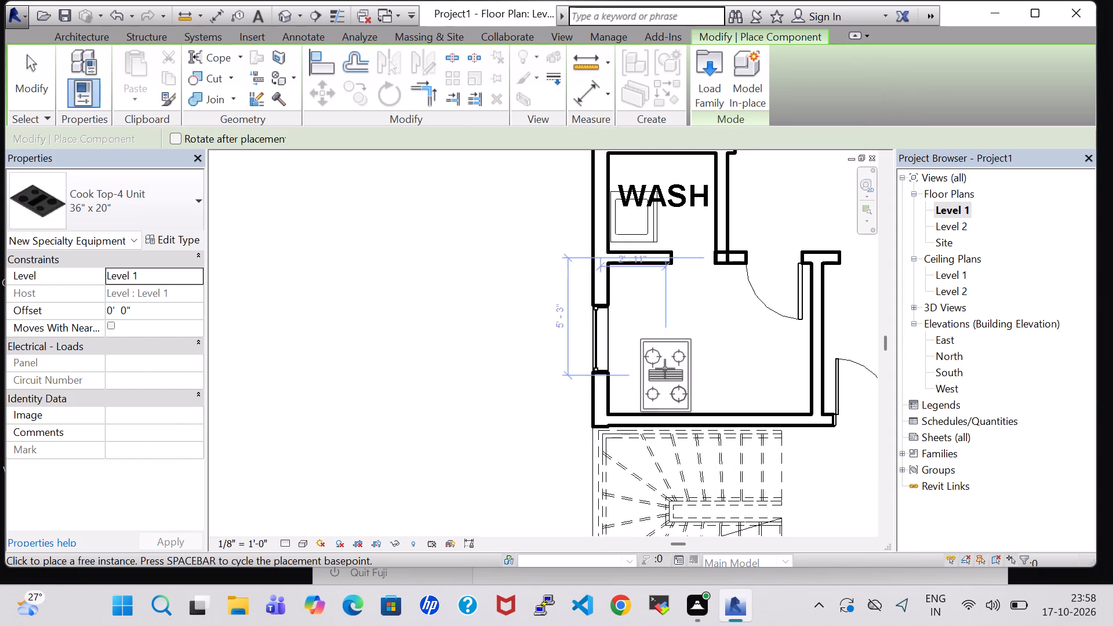
pyautogui.click(634, 341)
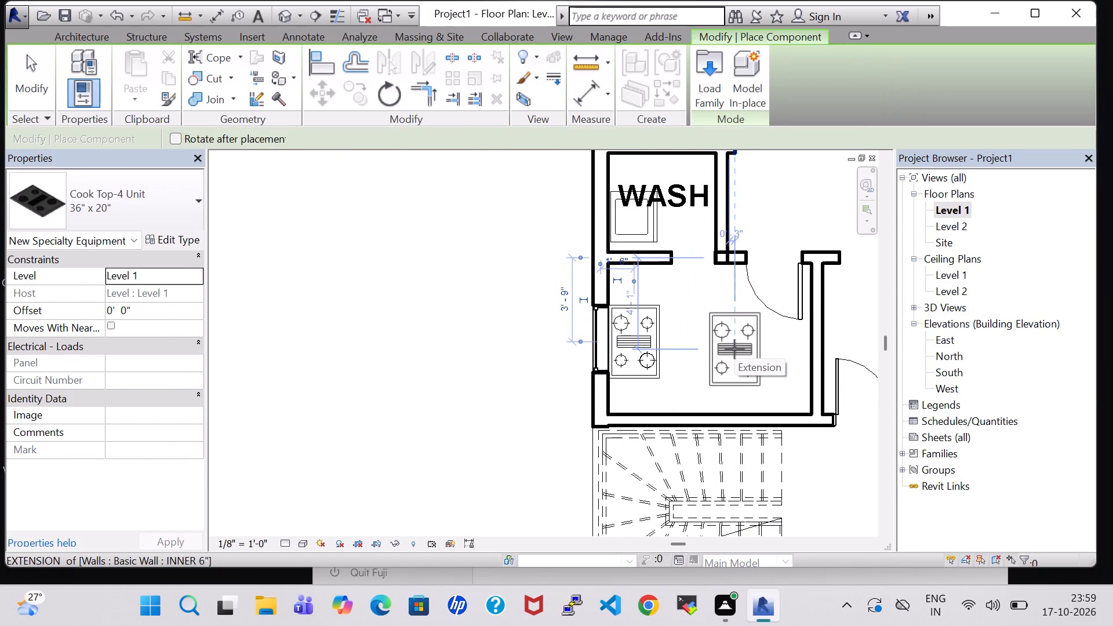
pyautogui.press('Escape')
pyautogui.press('Escape')
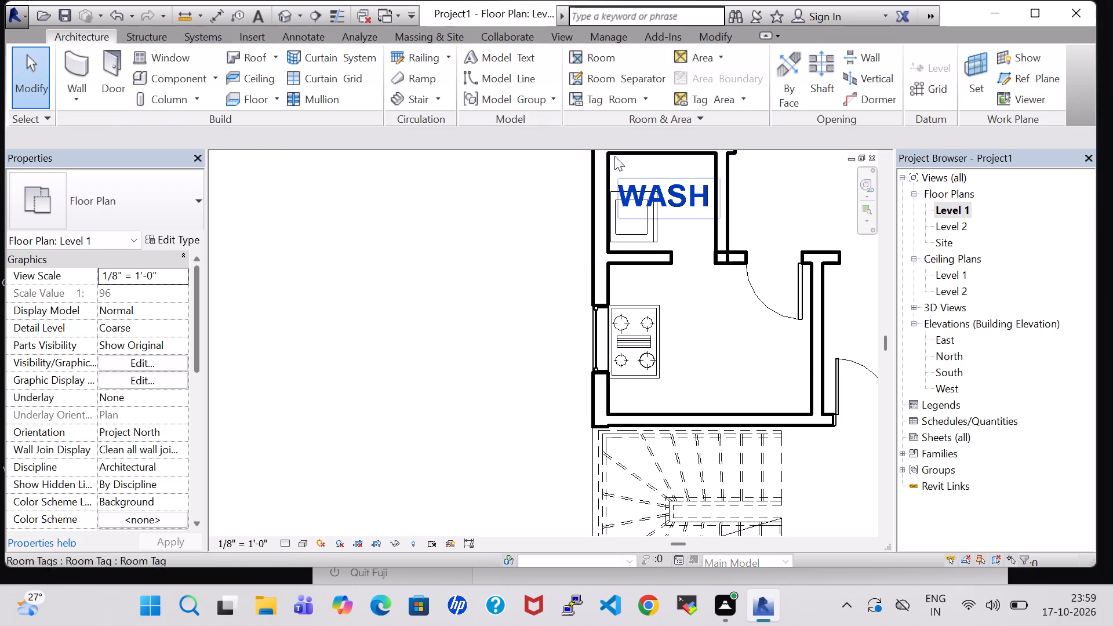
# Load the Sink Kitchen-Double family from the Sinks folder of the architectural plumbing fixtures library.
pyautogui.click(163, 74)
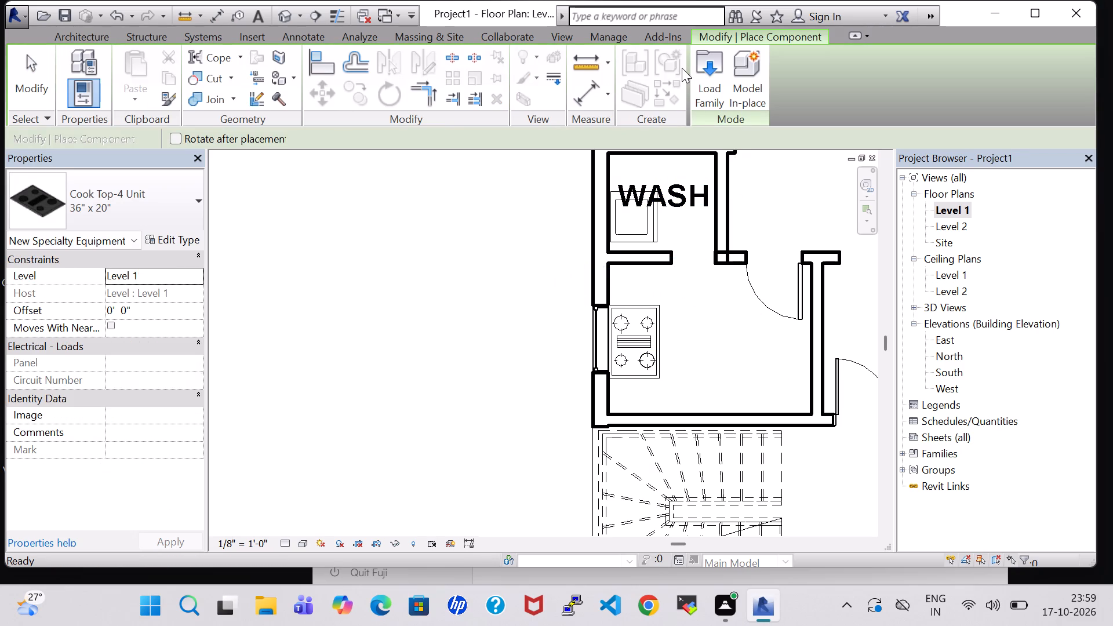
pyautogui.click(708, 70)
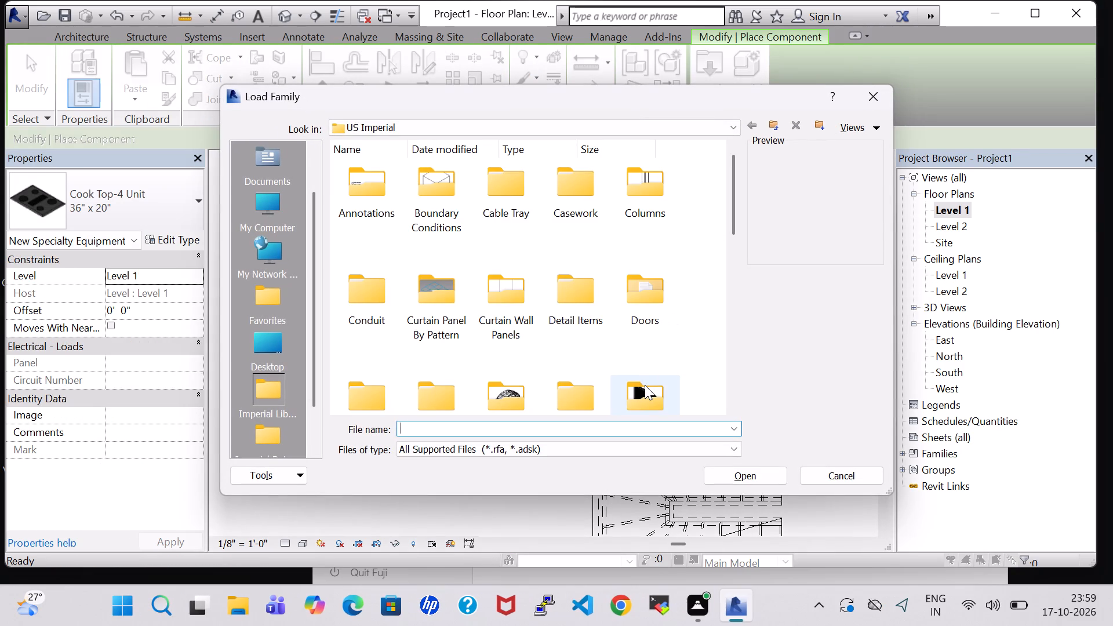
pyautogui.click(645, 385)
pyautogui.press('p')
pyautogui.doubleClick(496, 177)
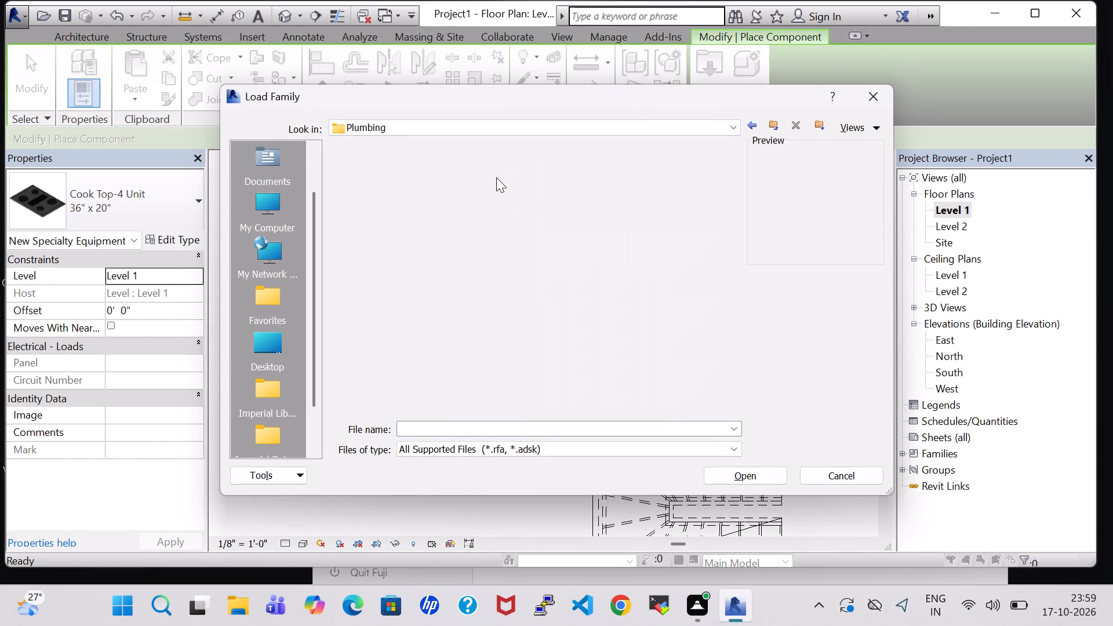
pyautogui.doubleClick(377, 189)
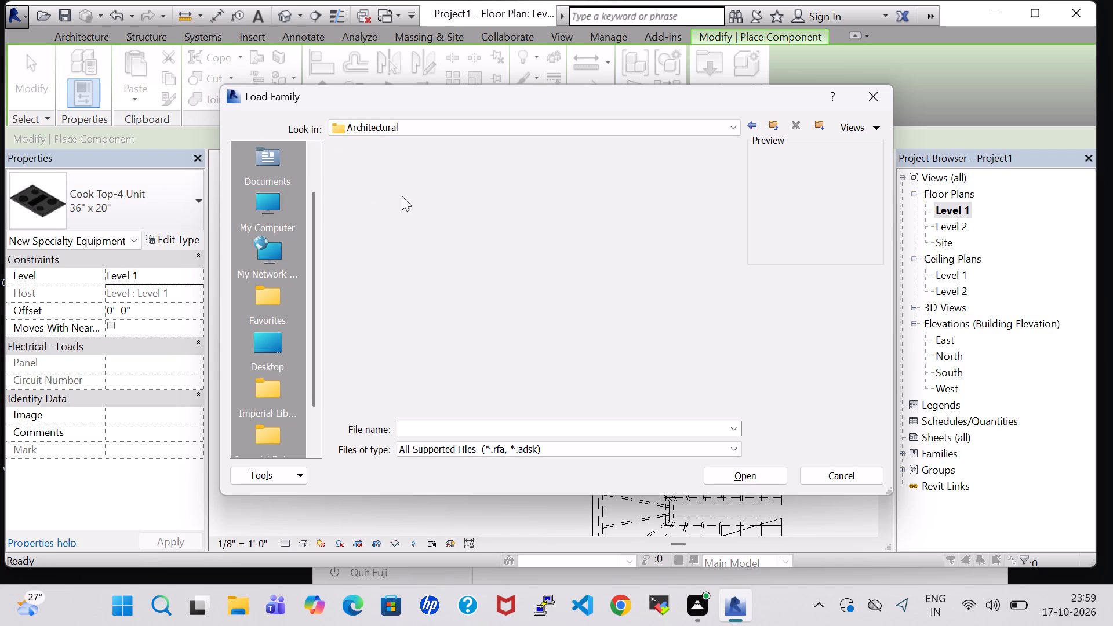
pyautogui.doubleClick(447, 199)
pyautogui.doubleClick(635, 195)
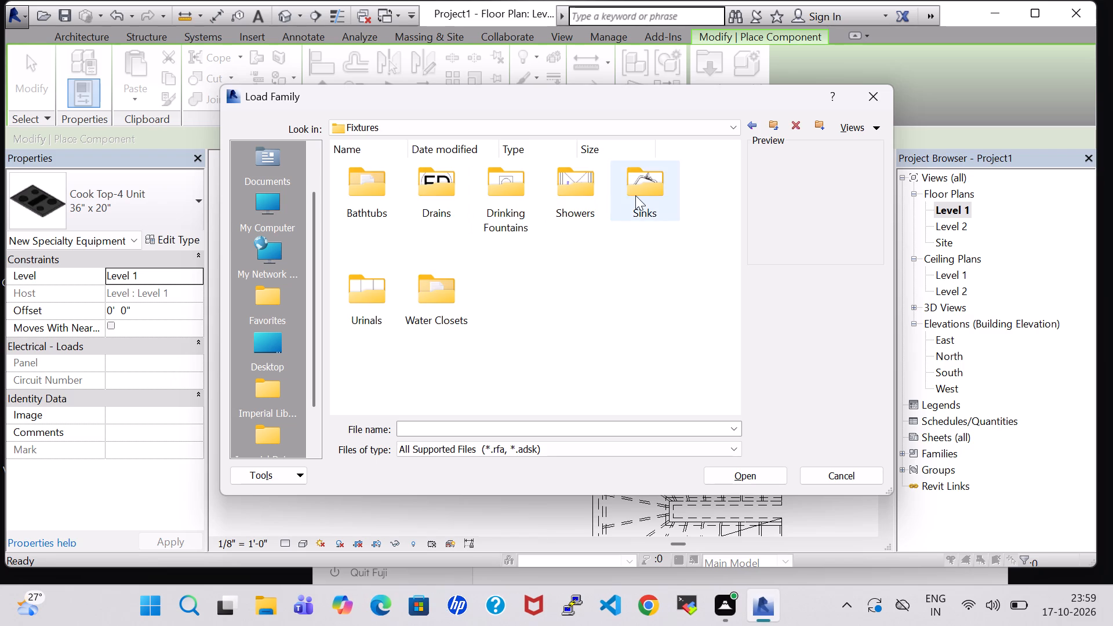
pyautogui.click(369, 189)
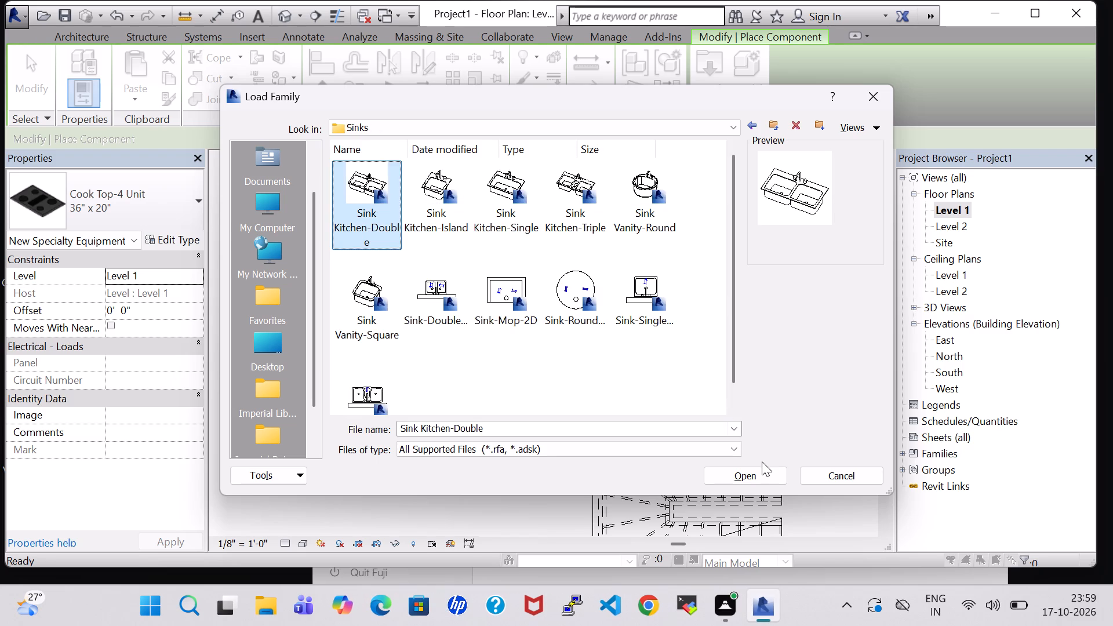
pyautogui.click(763, 468)
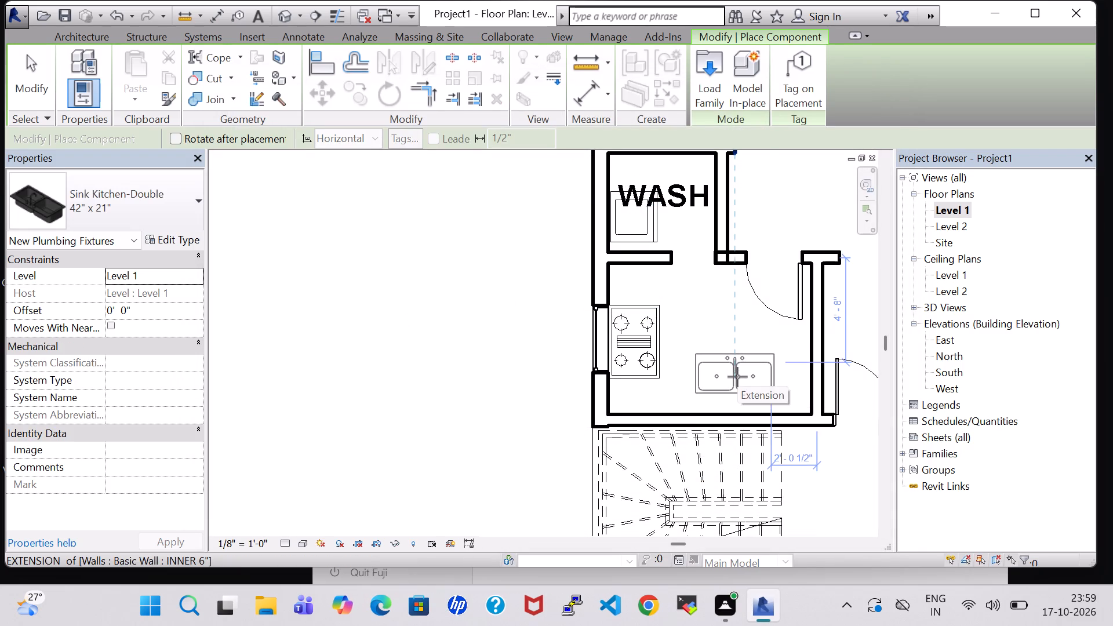
# Place the 42" x 21" double sink about 5'-6" from the cooktop wall, faucet side towards the stairs, and nudge it against the stair-side wall.
pyautogui.press('space')
pyautogui.press('space')
pyautogui.press('space')
pyautogui.scroll(5, 737, 377)
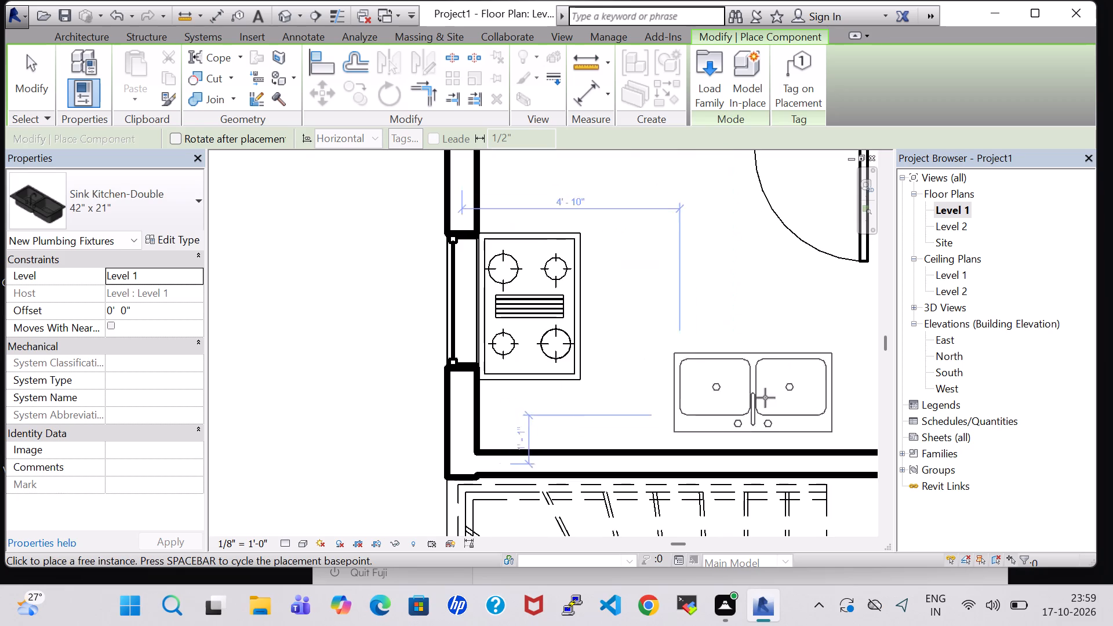
pyautogui.moveTo(771, 402); pyautogui.dragTo(643, 372, button='middle')
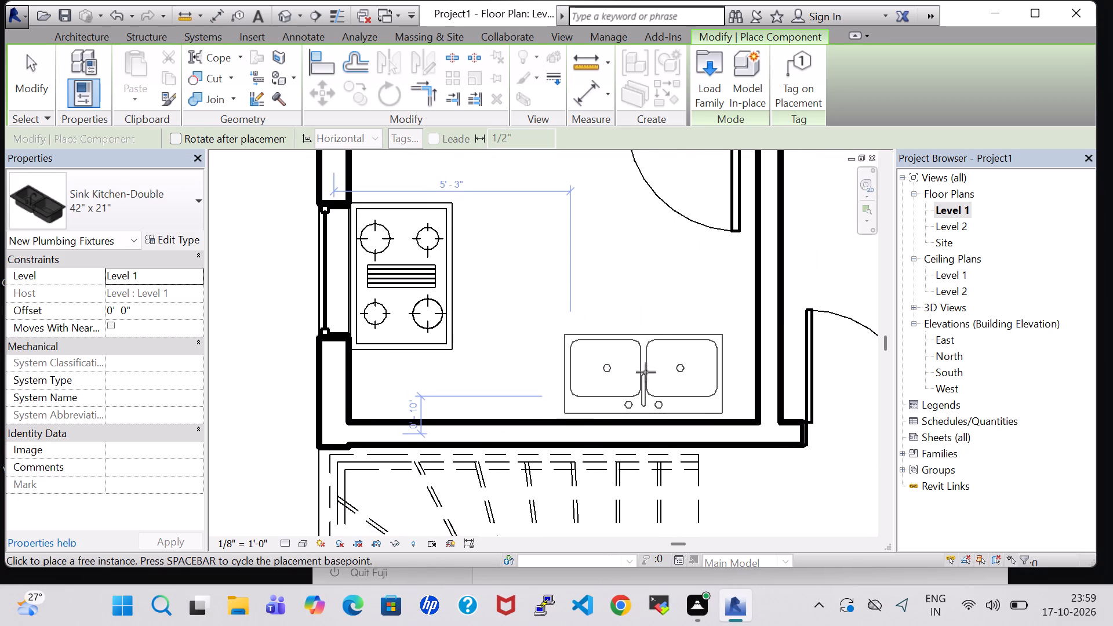
pyautogui.click(656, 372)
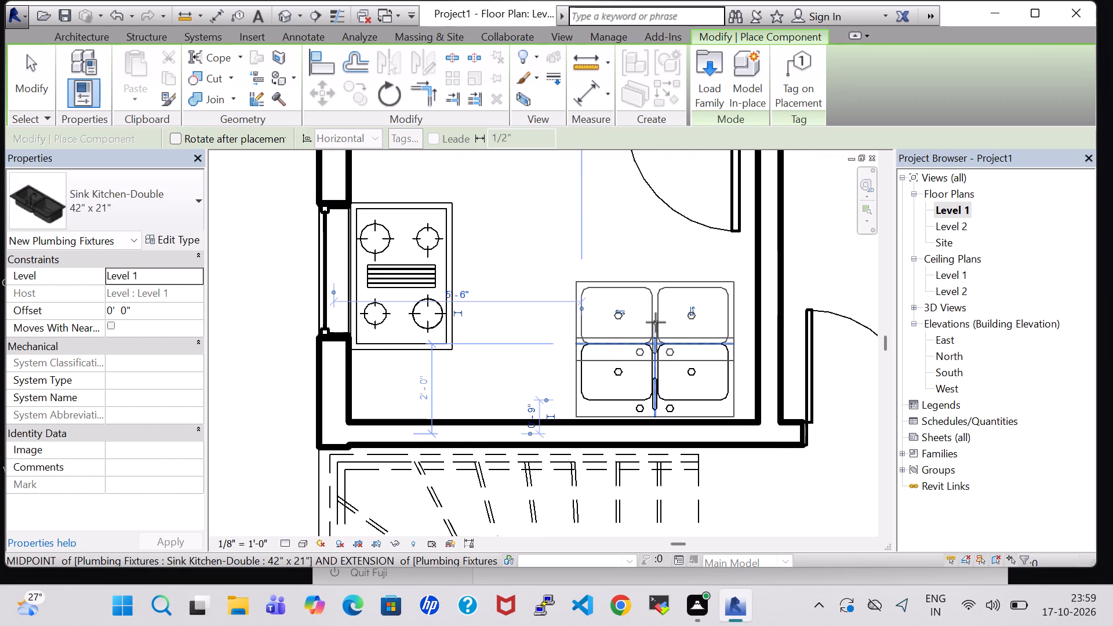
pyautogui.press('Escape')
pyautogui.press('Escape')
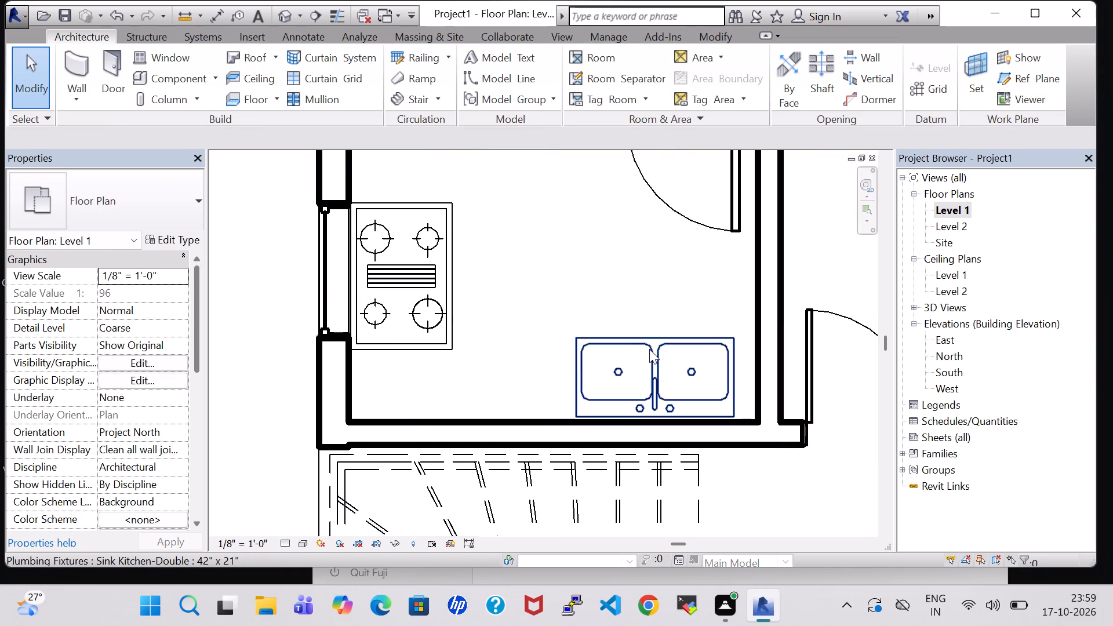
pyautogui.click(649, 349)
pyautogui.press('Down')
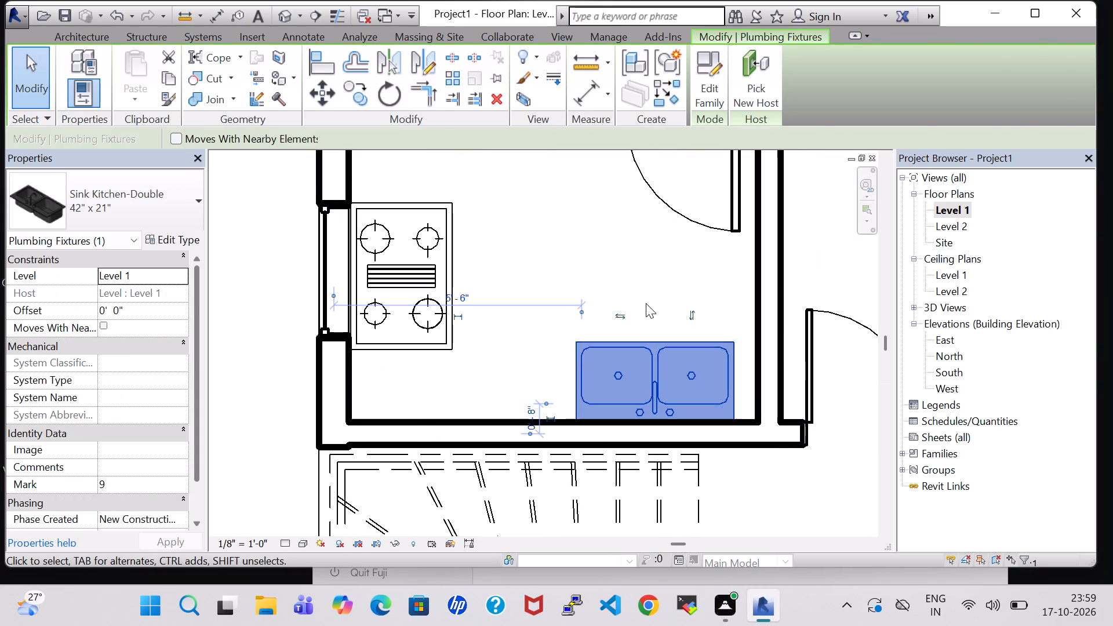
pyautogui.click(646, 303)
# Nudge the double sink along the stair-side wall towards the cooktop.
pyautogui.scroll(-2, 646, 303)
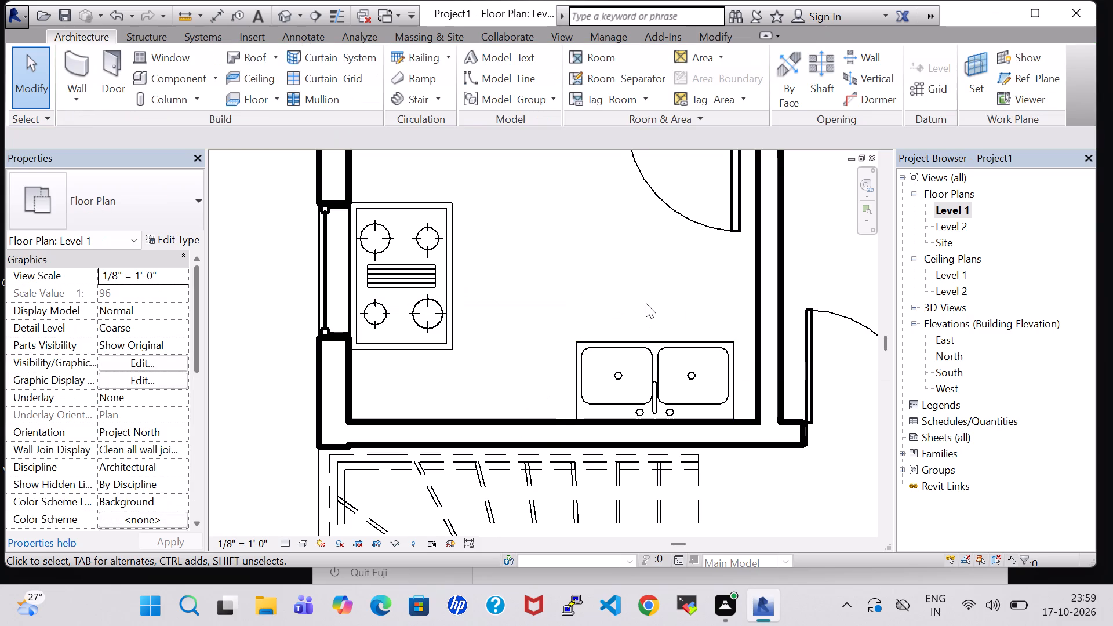
pyautogui.scroll(-3, 646, 303)
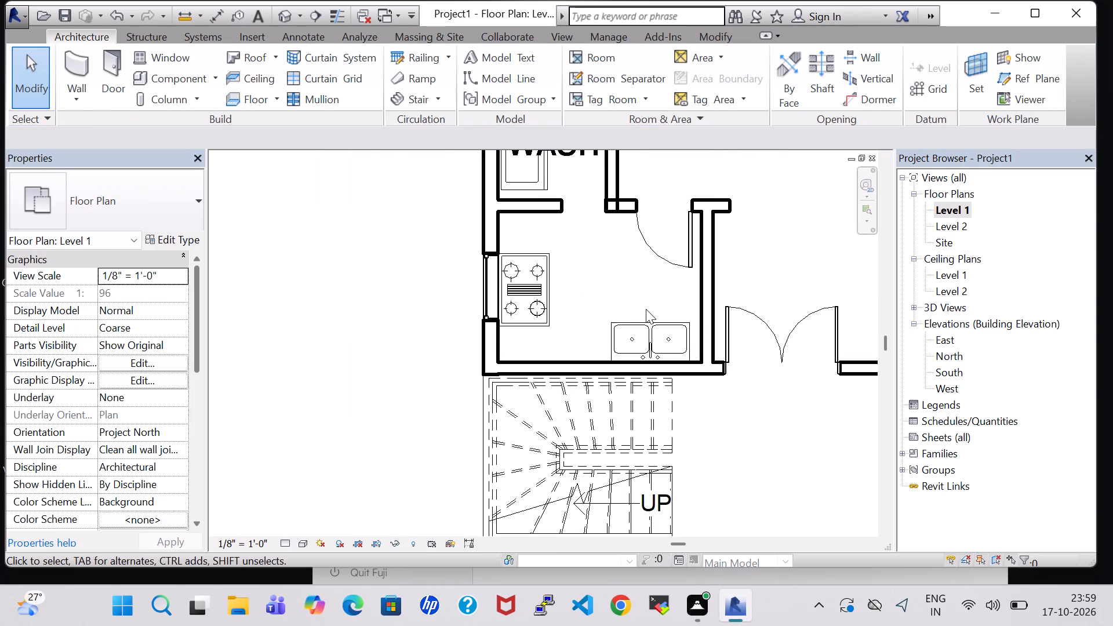
pyautogui.press('Left')
pyautogui.press('Left')
pyautogui.press('Left')
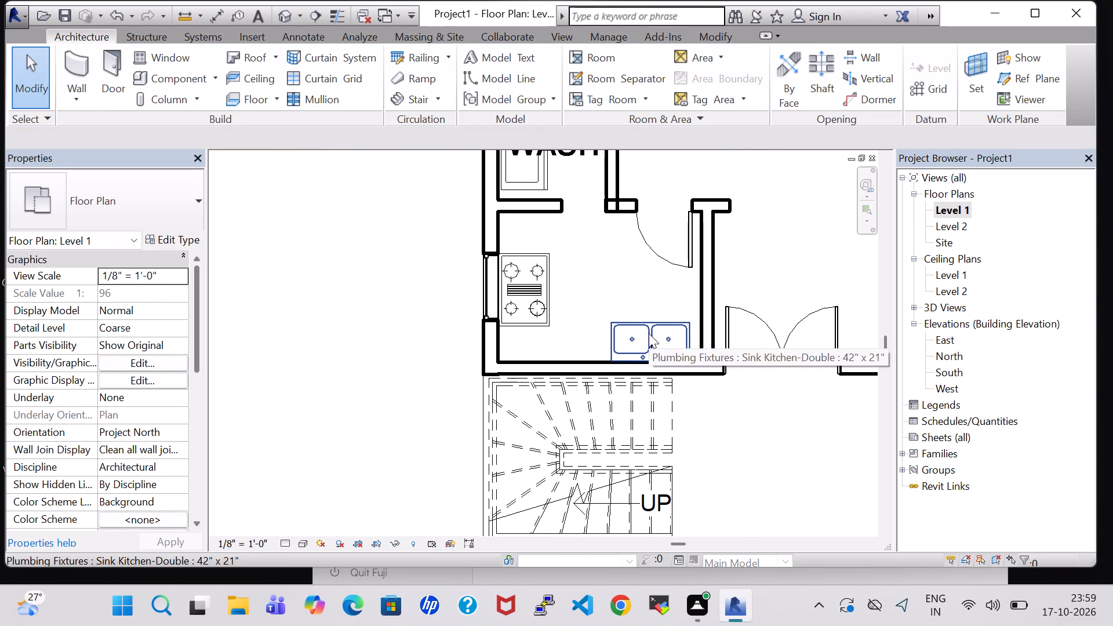
pyautogui.click(649, 339)
pyautogui.press('Left')
pyautogui.press('Left')
pyautogui.press('Left')
pyautogui.press('Left')
pyautogui.press('Left')
pyautogui.press('Left')
pyautogui.press('Left')
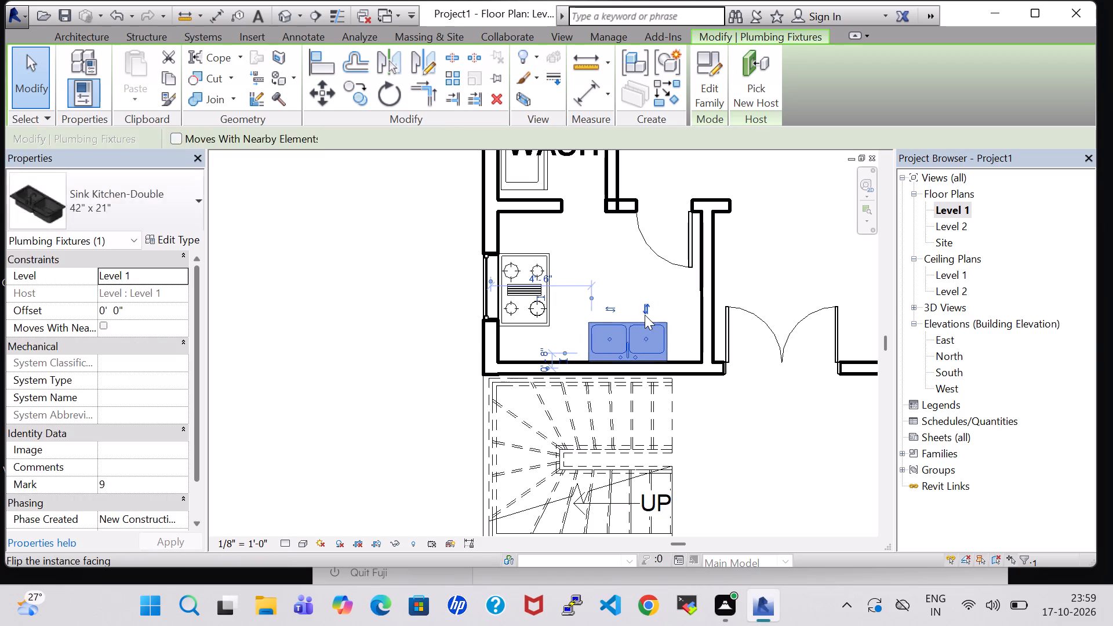
pyautogui.press('Left')
pyautogui.press('Left')
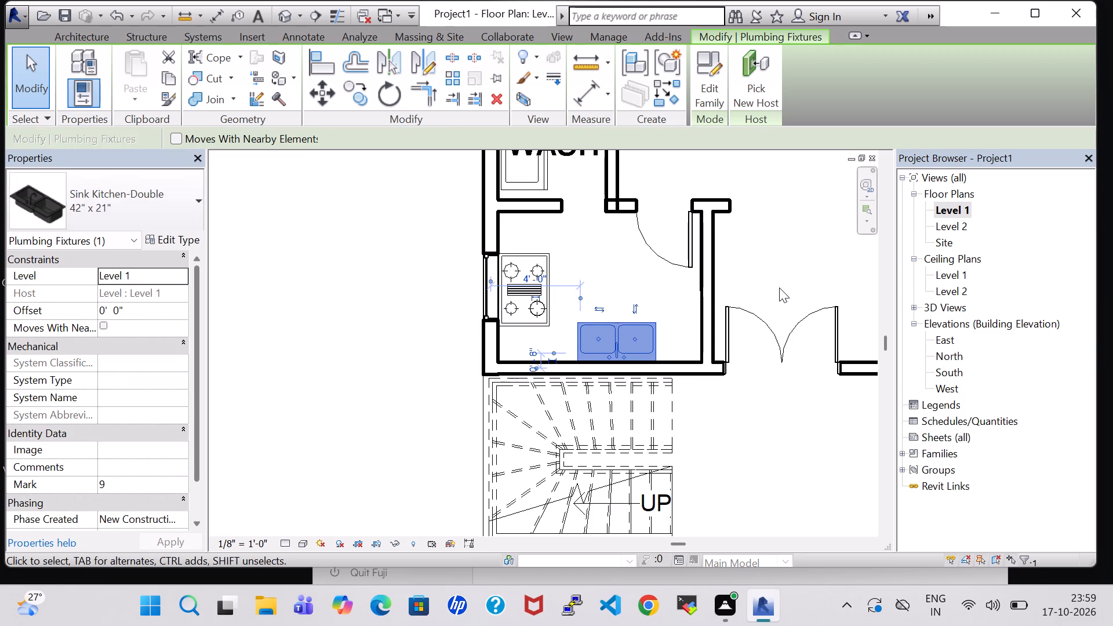
pyautogui.press('Right')
pyautogui.press('Right')
pyautogui.click(782, 263)
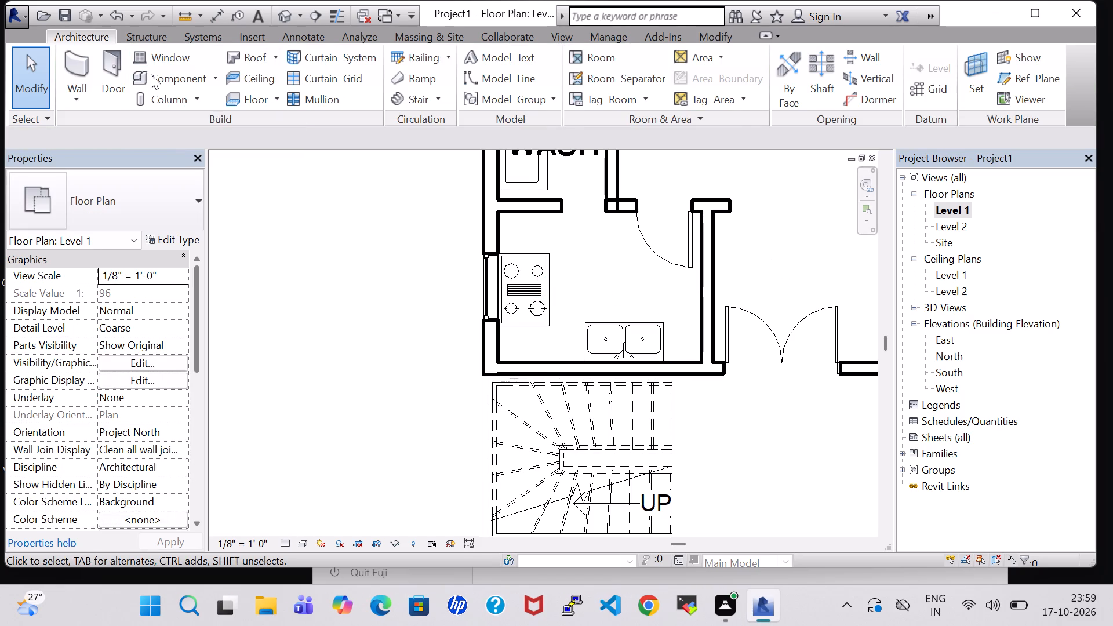
# Load the Refrigerator family from the Domestic folder of the US Imperial Specialty Equipment library.
pyautogui.click(151, 75)
pyautogui.click(705, 92)
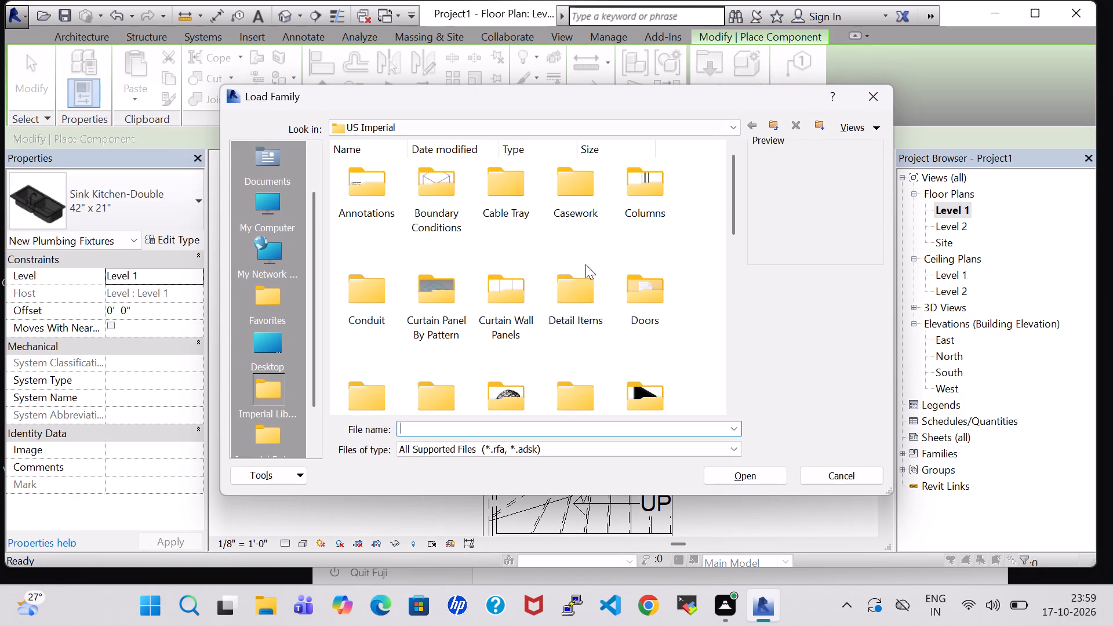
pyautogui.scroll(-5, 579, 297)
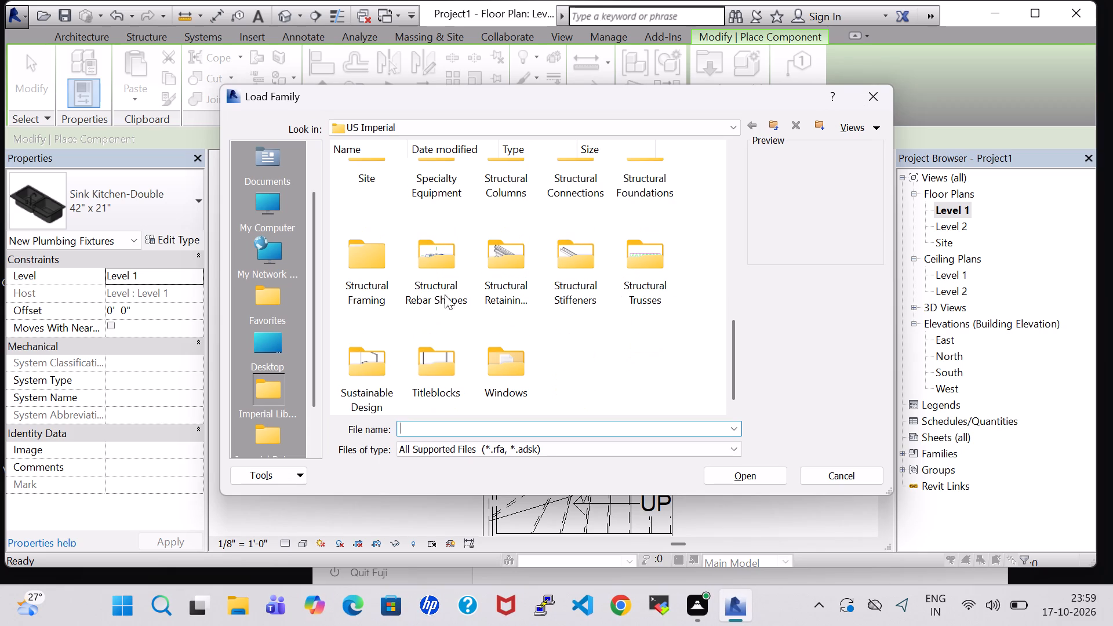
pyautogui.doubleClick(432, 168)
pyautogui.doubleClick(439, 184)
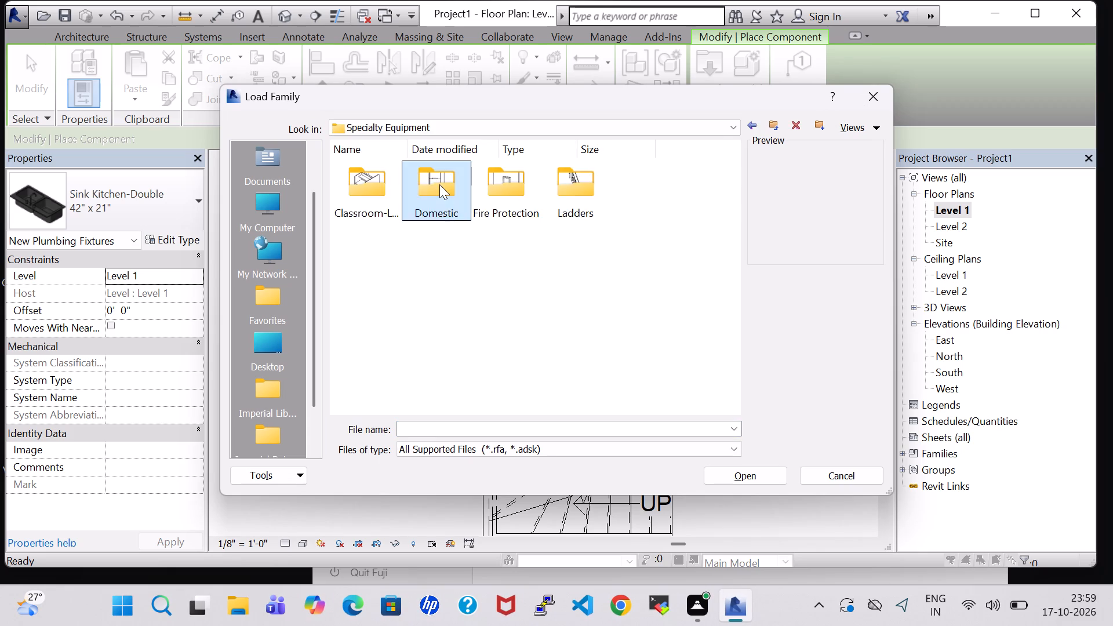
pyautogui.click(502, 392)
pyautogui.scroll(-1, 502, 392)
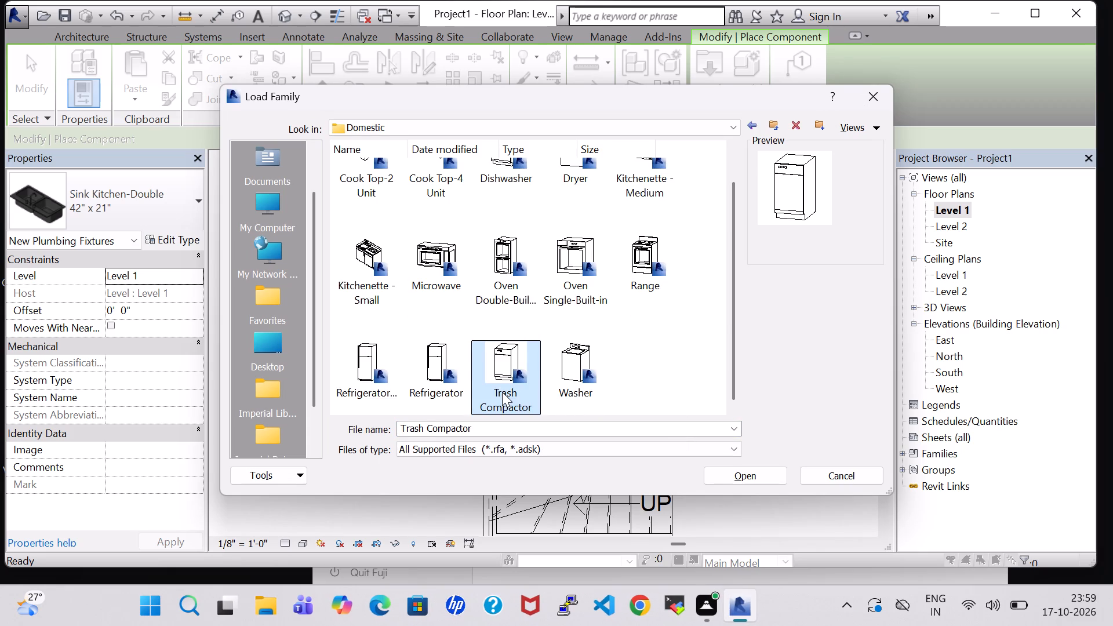
pyautogui.click(428, 350)
pyautogui.click(752, 481)
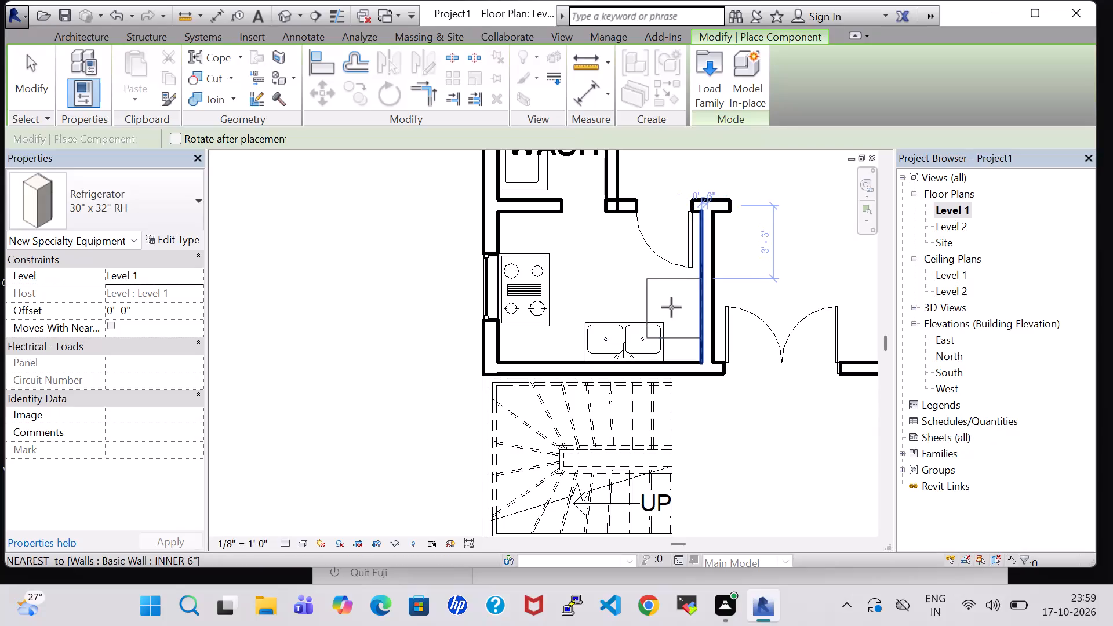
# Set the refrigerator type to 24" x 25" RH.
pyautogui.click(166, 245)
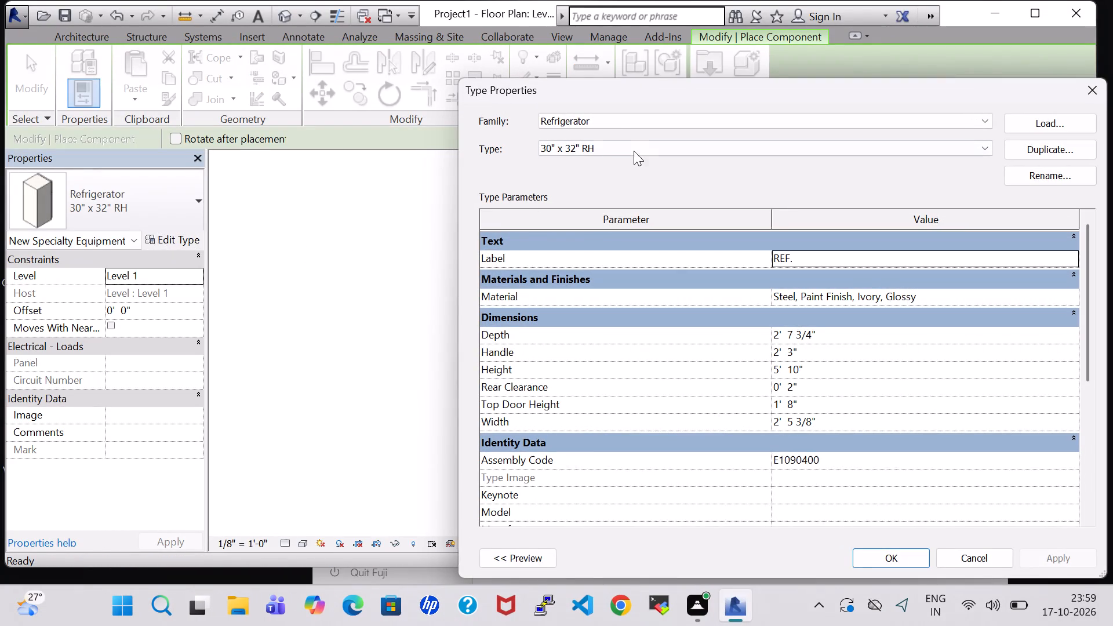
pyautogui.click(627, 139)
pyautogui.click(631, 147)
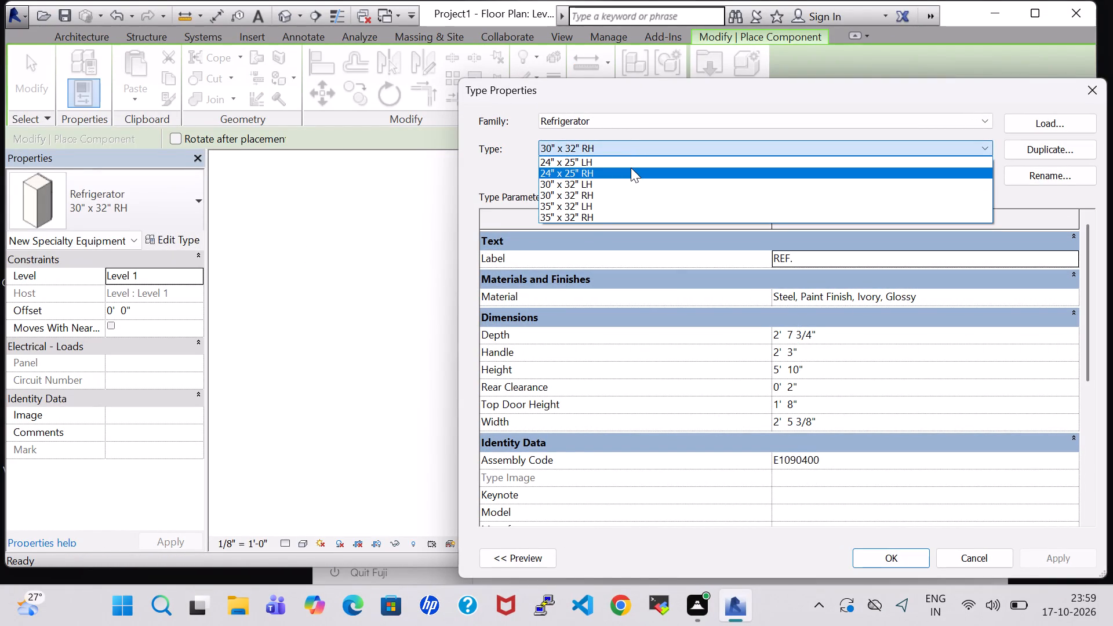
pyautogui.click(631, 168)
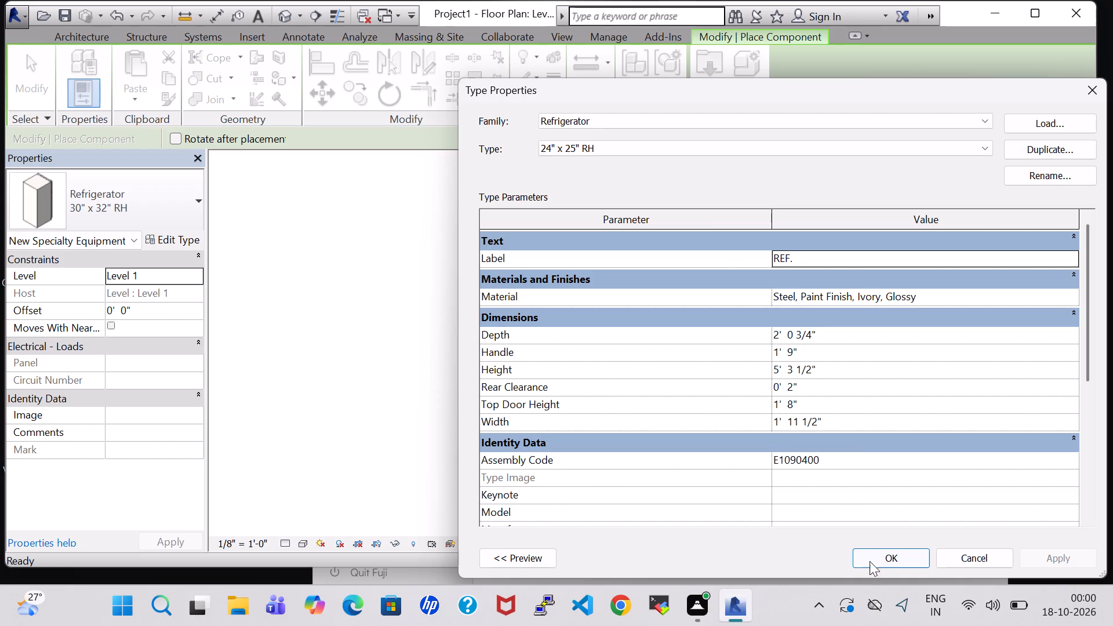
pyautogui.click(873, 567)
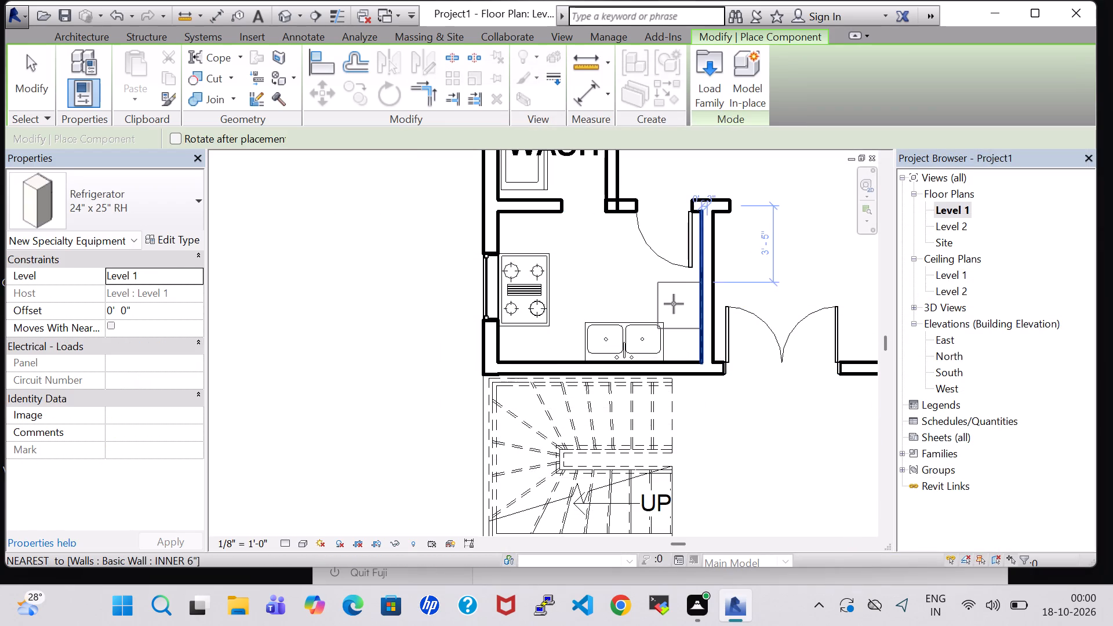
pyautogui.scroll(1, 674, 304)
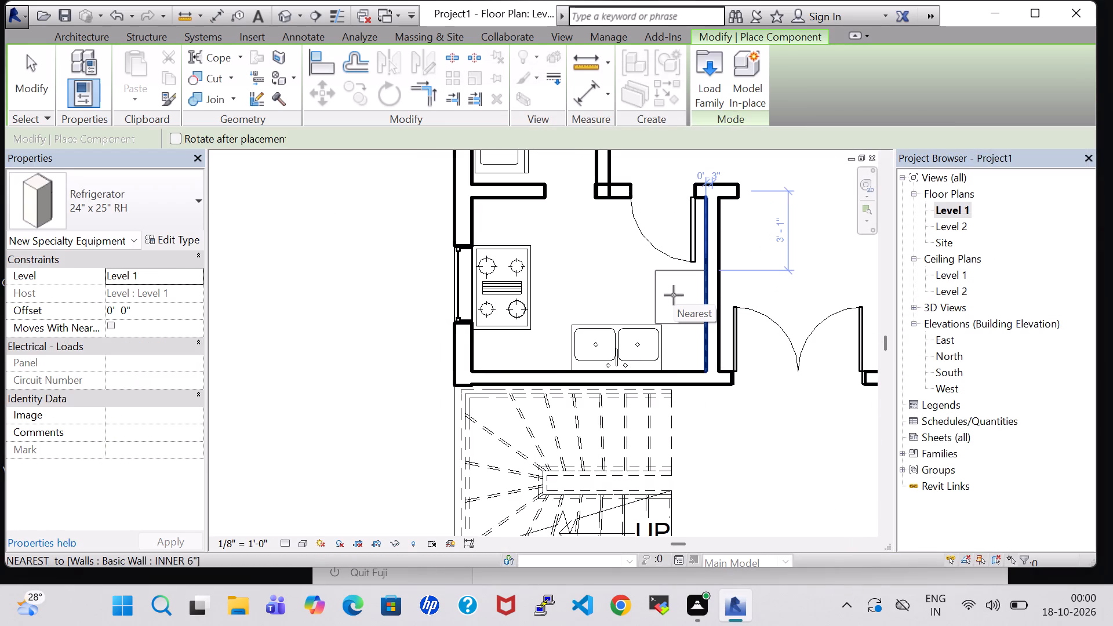
# Place a 24" x 25" LH refrigerator against the inner 6" wall opposite the cooktop, about 3'-1" from the kitchen door wall.
pyautogui.click(174, 245)
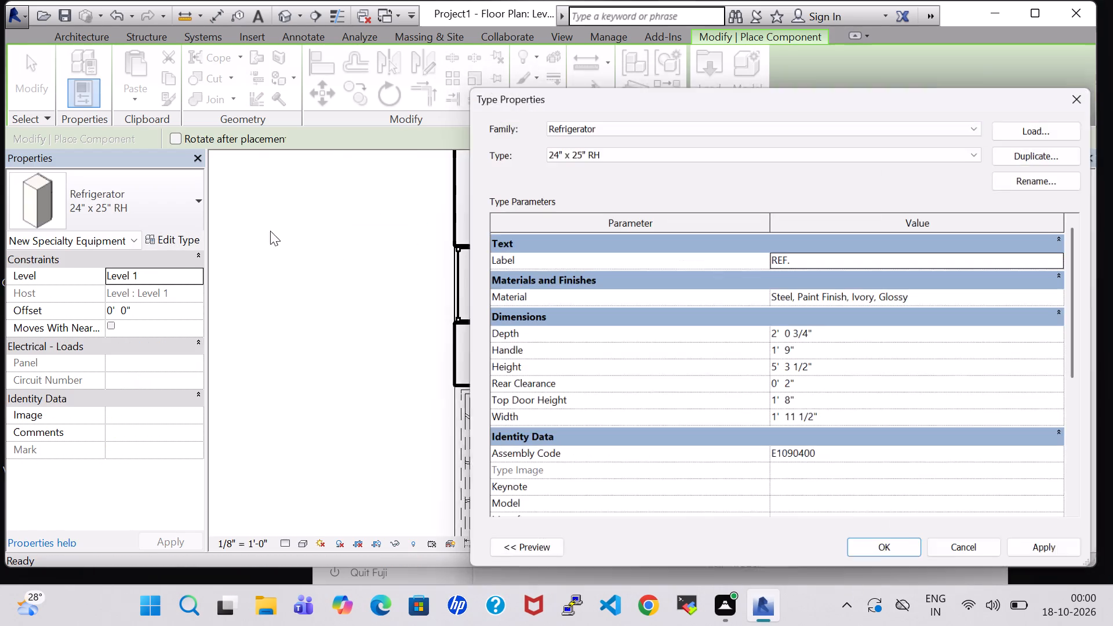
pyautogui.click(842, 145)
pyautogui.click(705, 159)
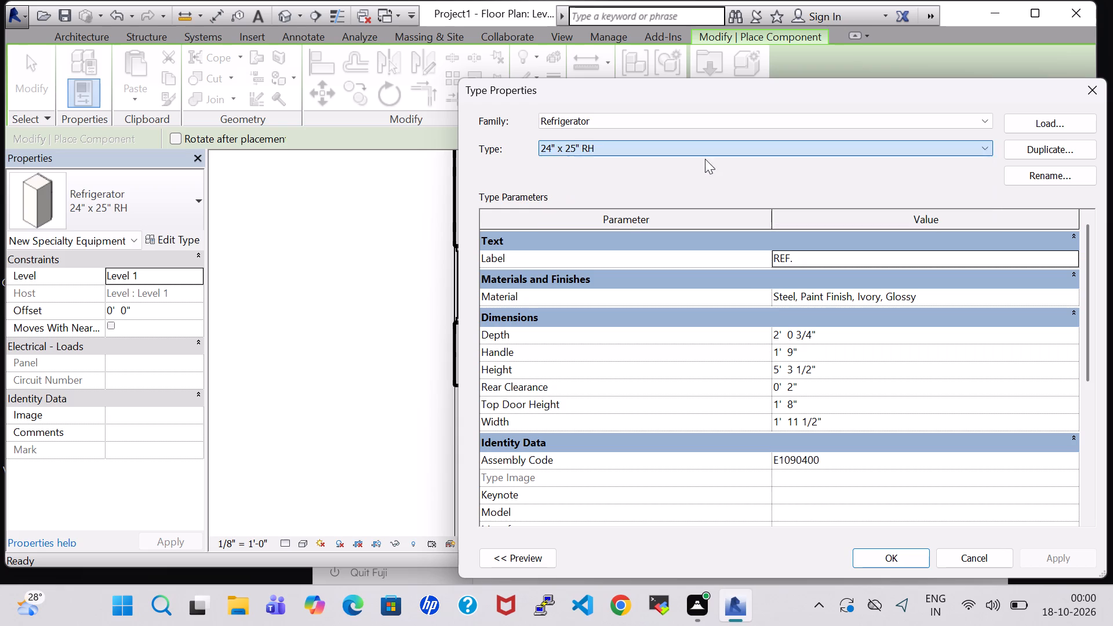
pyautogui.click(883, 563)
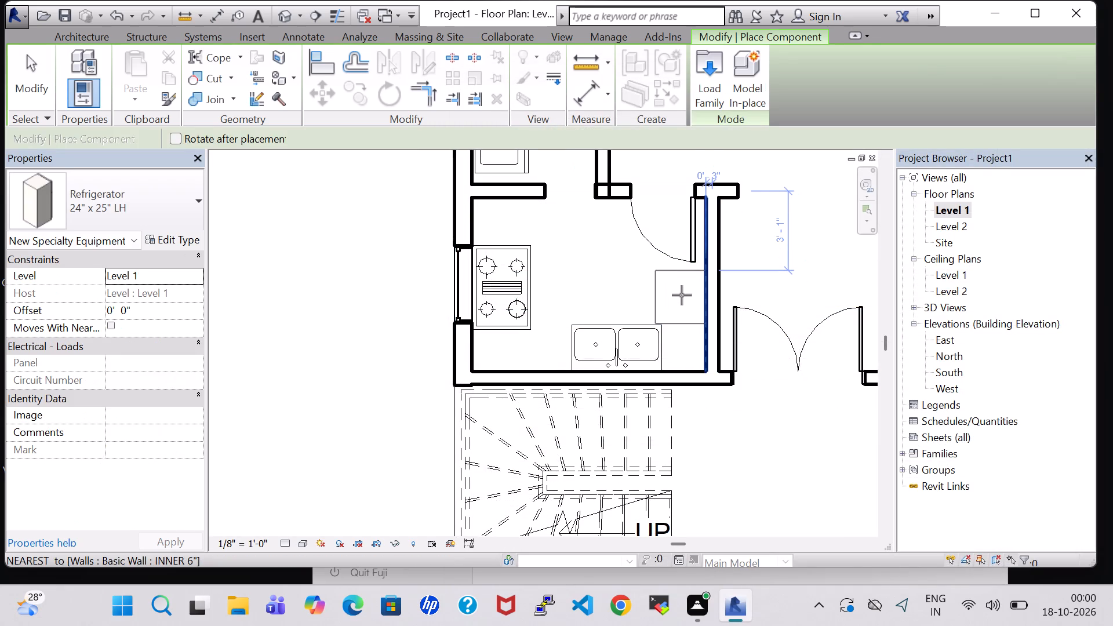
pyautogui.click(682, 295)
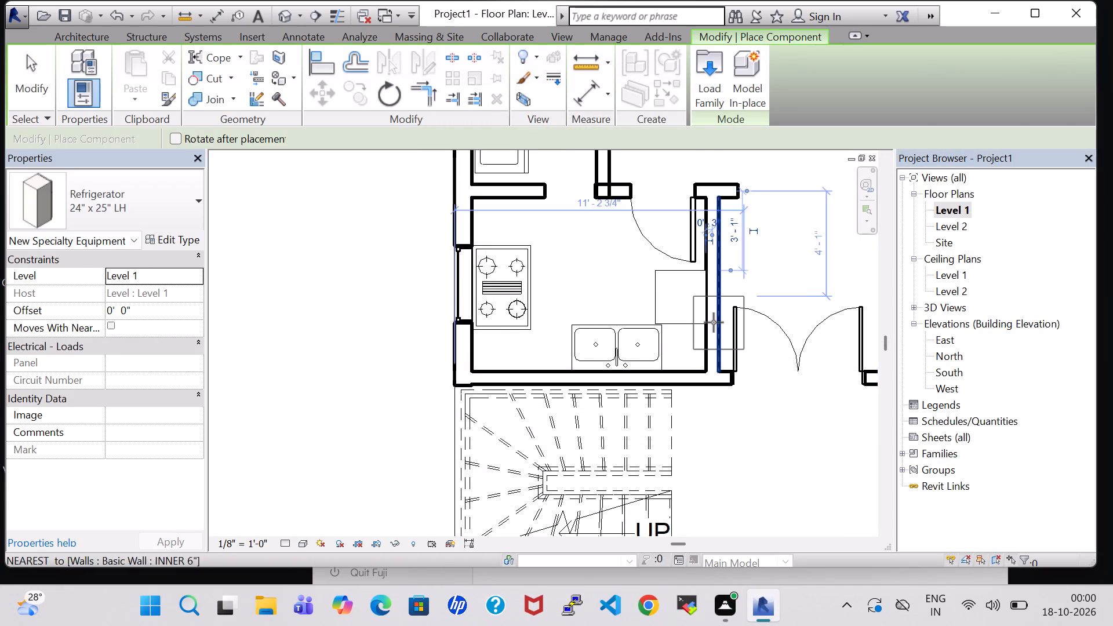
pyautogui.press('Escape')
pyautogui.press('Escape')
# Nudge the double sink further towards the cooktop, to about 3'-8" from the outer wall.
pyautogui.click(597, 351)
pyautogui.press('Left')
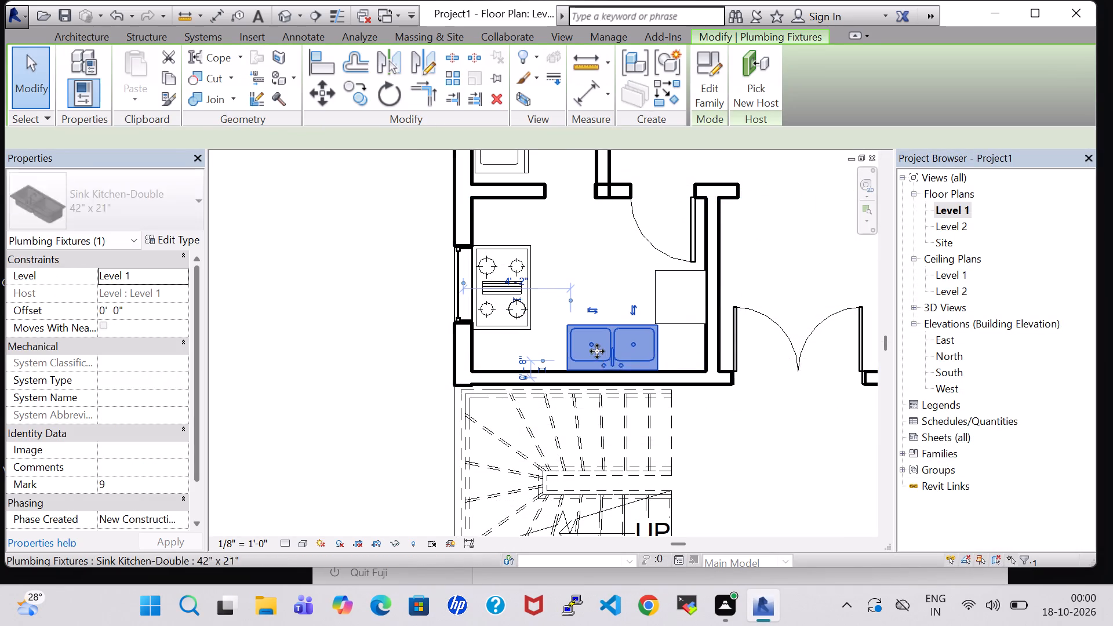
pyautogui.press('Left')
pyautogui.press('Left')
pyautogui.press('Left')
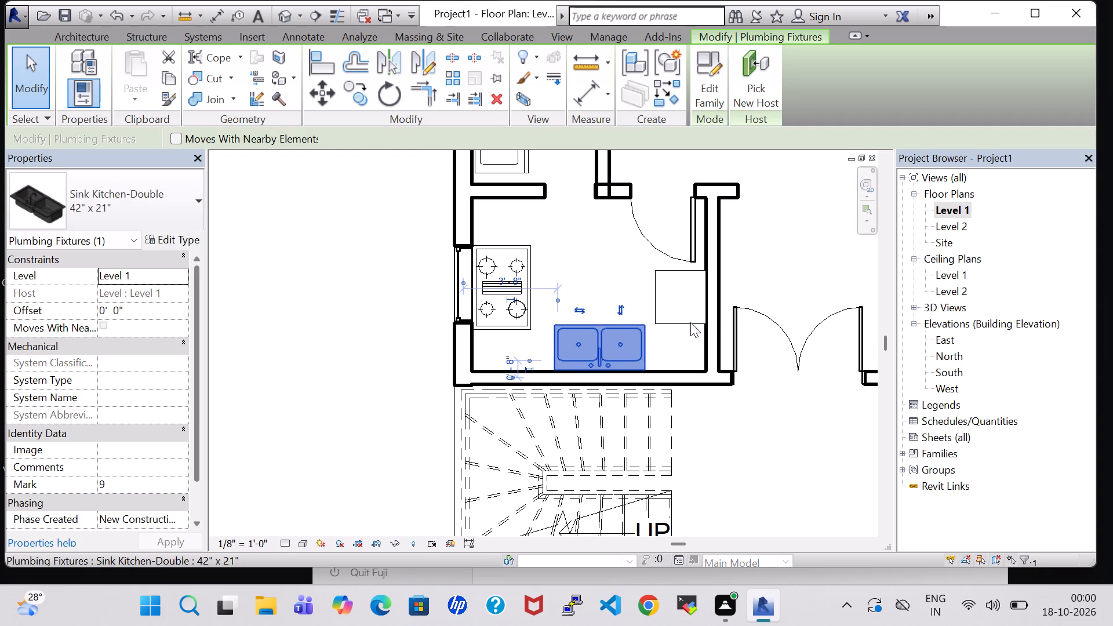
pyautogui.click(772, 260)
# Rotate the refrigerator so its doors face the cooktop wall, and nudge it slightly away from the inner wall behind it.
pyautogui.click(657, 282)
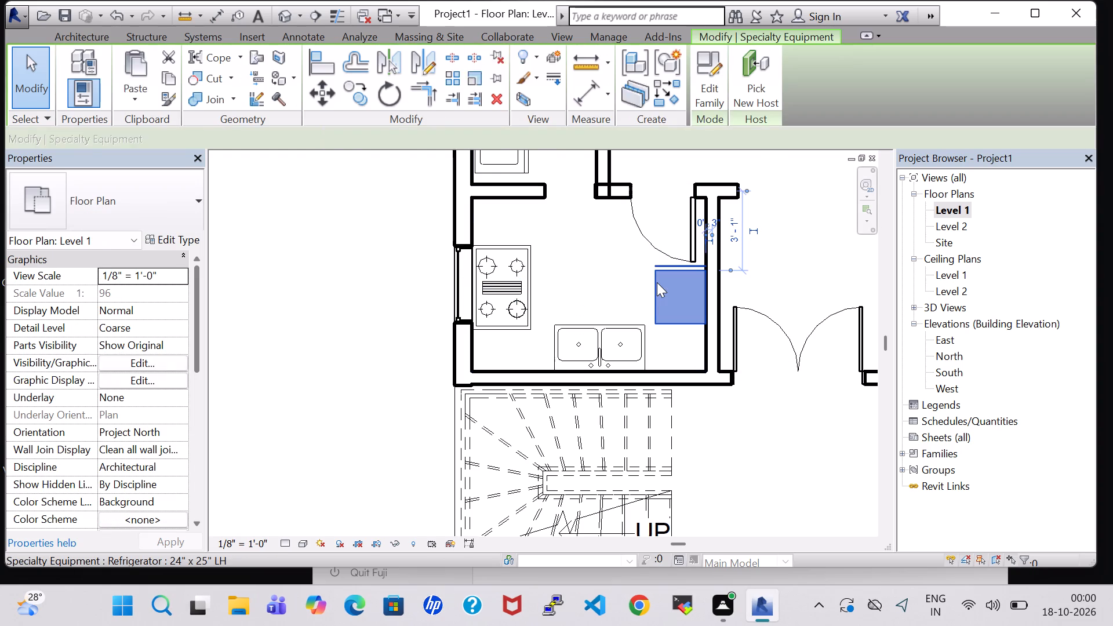
pyautogui.press('space')
pyautogui.press('space')
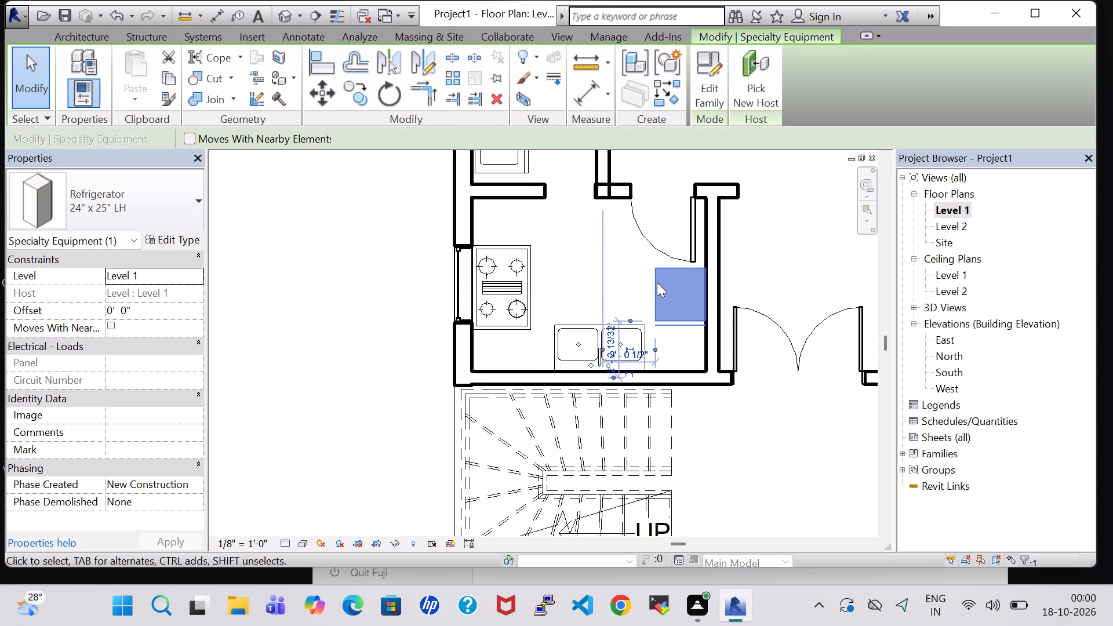
pyautogui.press('space')
pyautogui.press('Left')
pyautogui.press('Left')
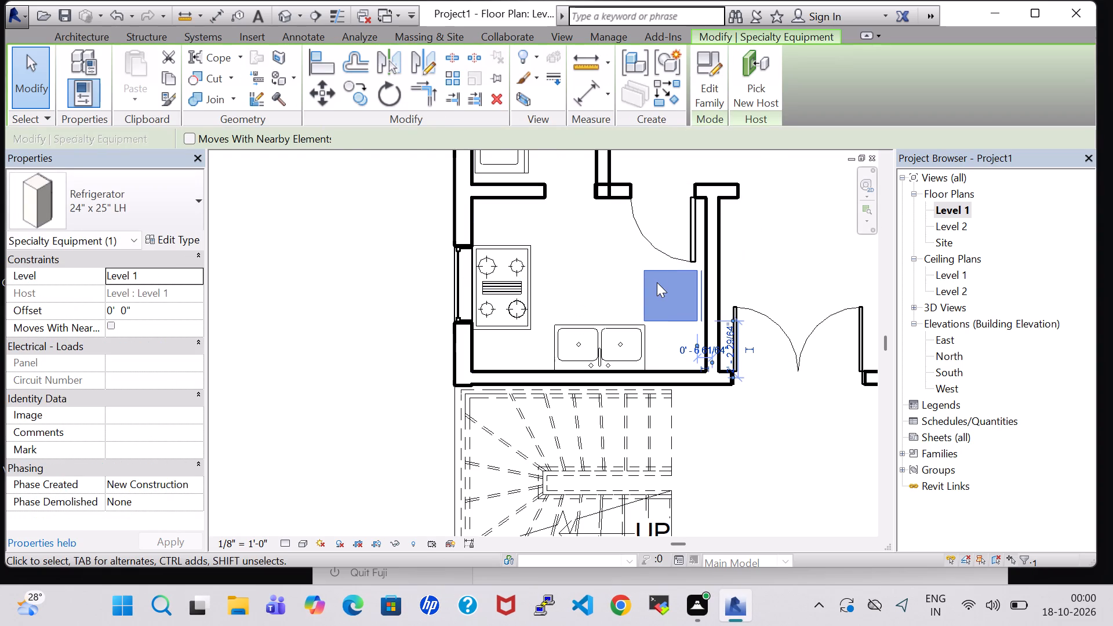
pyautogui.click(779, 259)
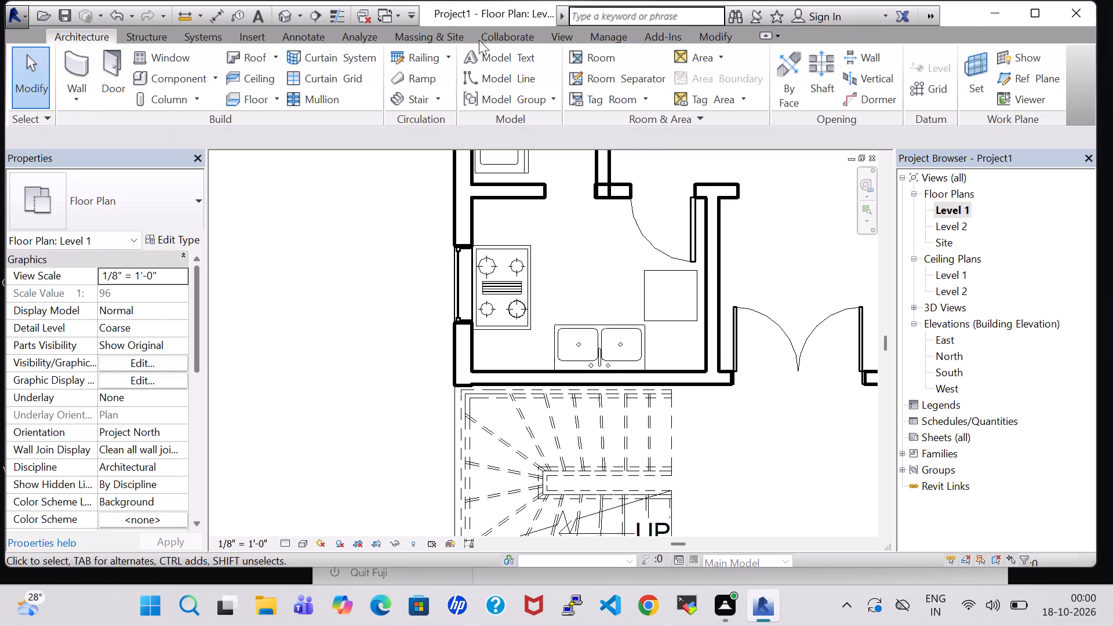
# Examine the kitchen's refrigerator, double sink and cooktop, and the neighbouring rooms, from several angles in the 3D view.
pyautogui.click(290, 14)
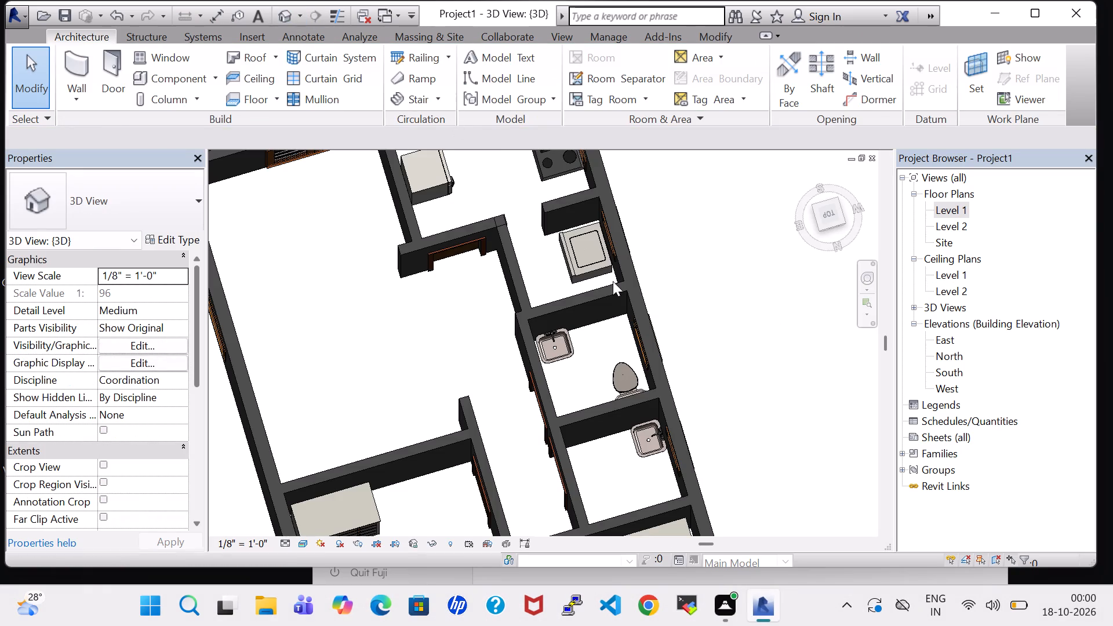
pyautogui.moveTo(493, 179); pyautogui.dragTo(450, 139, button='middle')
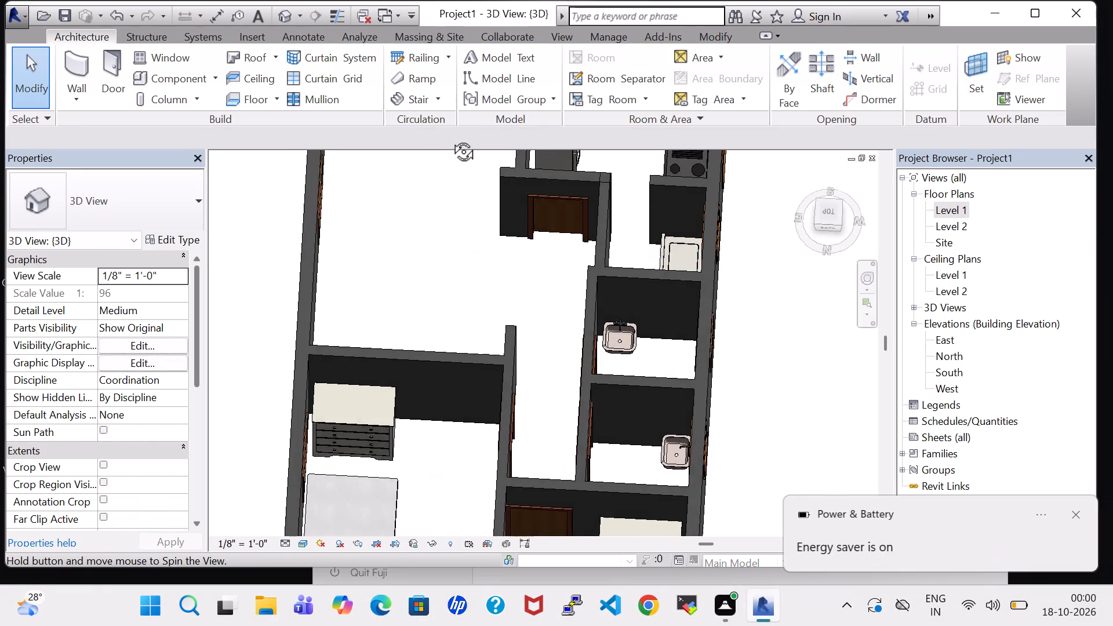
pyautogui.moveTo(450, 139); pyautogui.dragTo(450, 130, button='middle')
pyautogui.moveTo(766, 252); pyautogui.dragTo(682, 197, button='middle')
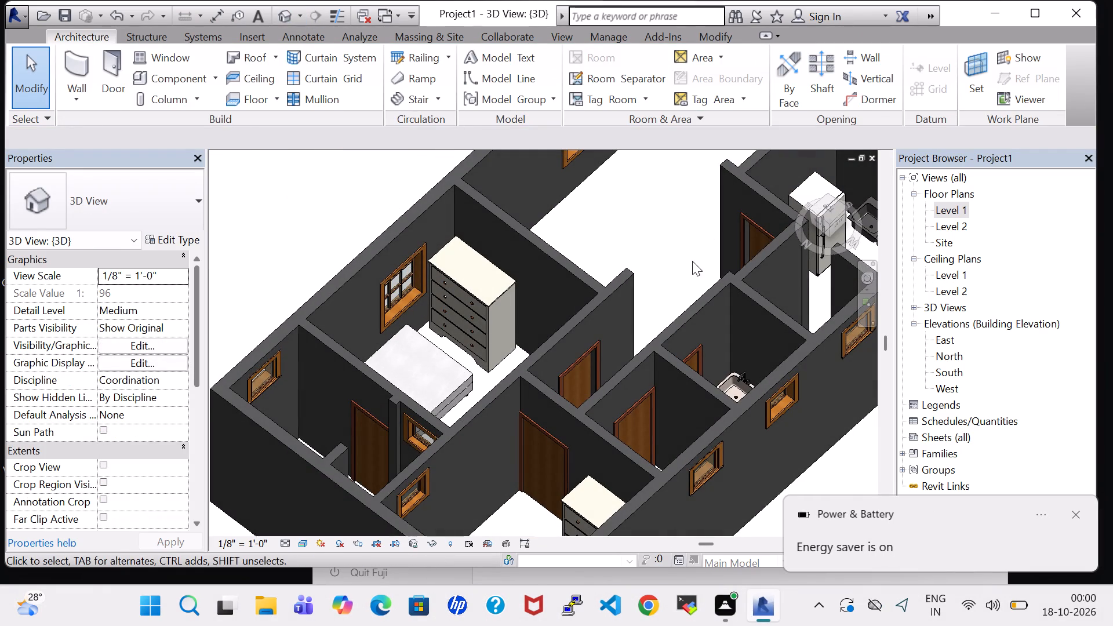
pyautogui.moveTo(692, 261); pyautogui.dragTo(532, 241, button='middle')
pyautogui.moveTo(852, 314); pyautogui.dragTo(774, 330, button='middle')
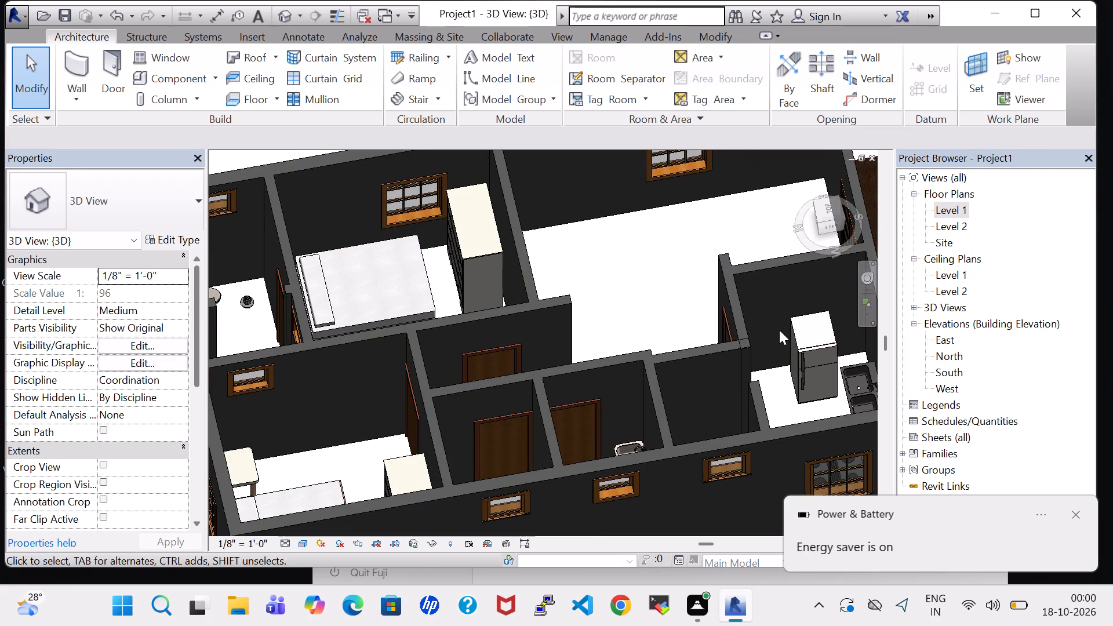
pyautogui.moveTo(810, 387); pyautogui.dragTo(924, 305, button='middle')
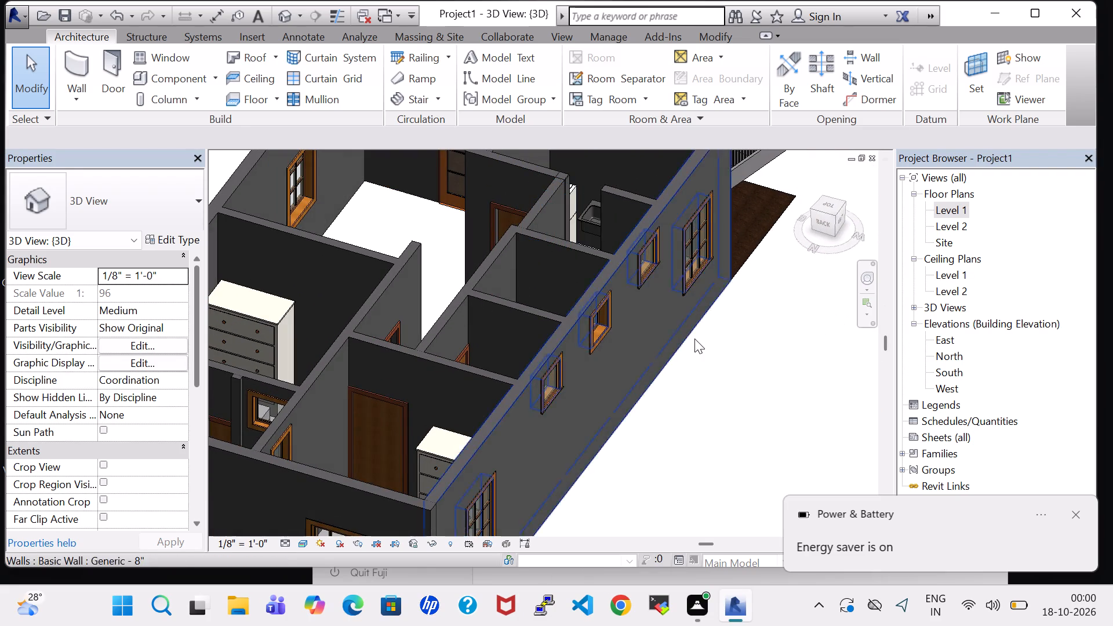
pyautogui.keyDown('shift'); pyautogui.moveTo(697, 339); pyautogui.dragTo(743, 437, button='middle'); pyautogui.keyUp('shift')
pyautogui.moveTo(676, 154); pyautogui.dragTo(670, 306, button='middle')
pyautogui.keyDown('shift'); pyautogui.moveTo(650, 268); pyautogui.dragTo(664, 272, button='middle'); pyautogui.keyUp('shift')
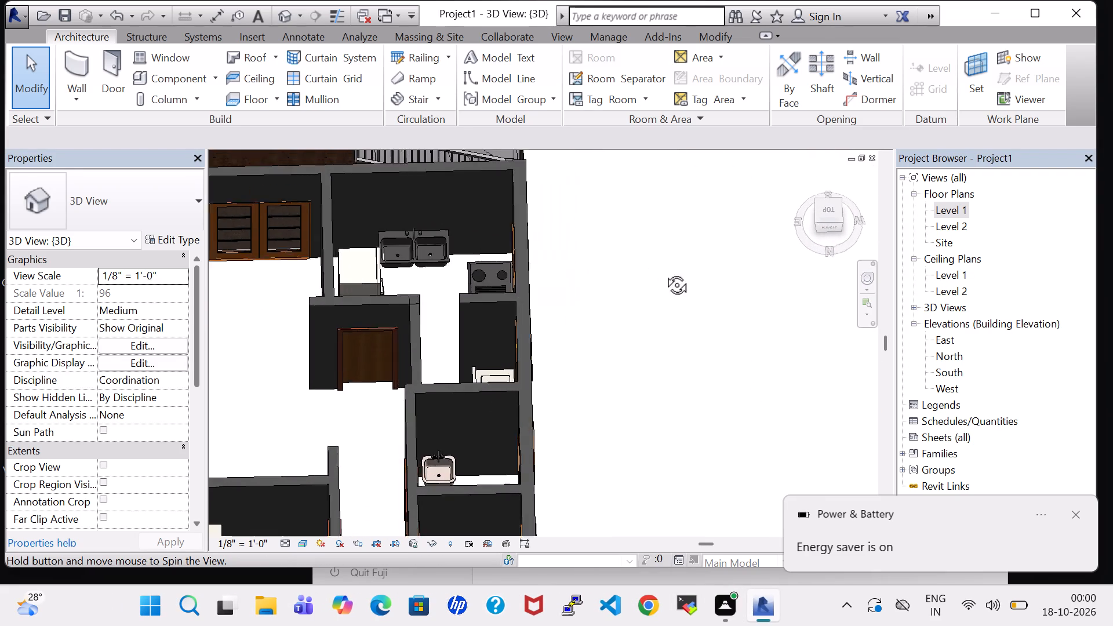
pyautogui.keyDown('shift'); pyautogui.moveTo(664, 272); pyautogui.dragTo(680, 249, button='middle'); pyautogui.keyUp('shift')
# Place a tagged room in the kitchen on the Level 1 floor plan, keeping it despite the open connection to the wash area.
pyautogui.doubleClick(957, 206)
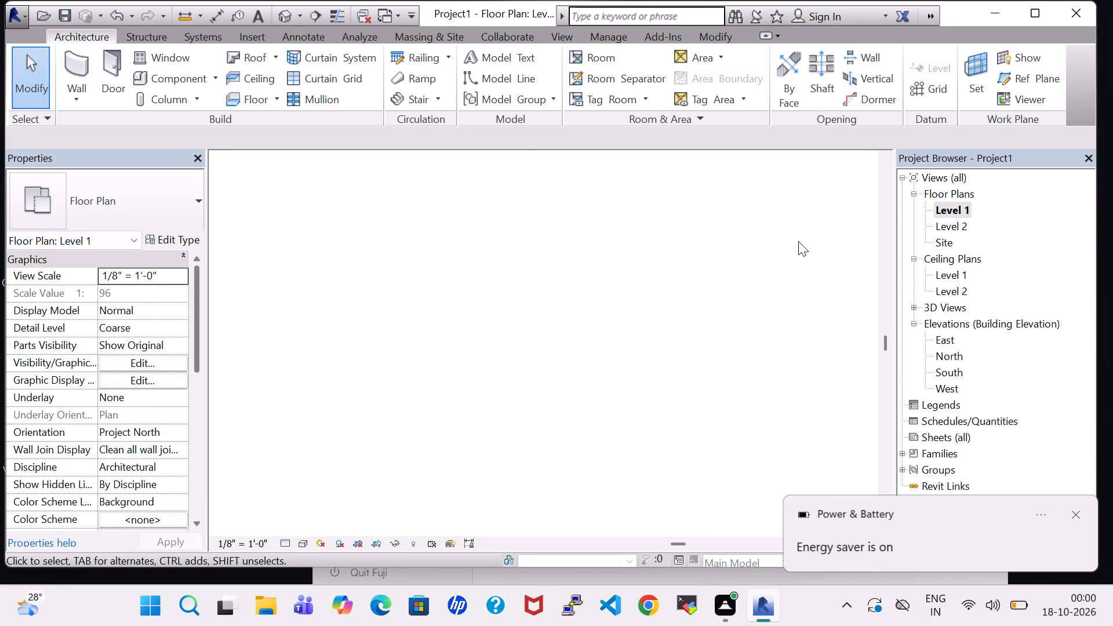
pyautogui.click(1078, 514)
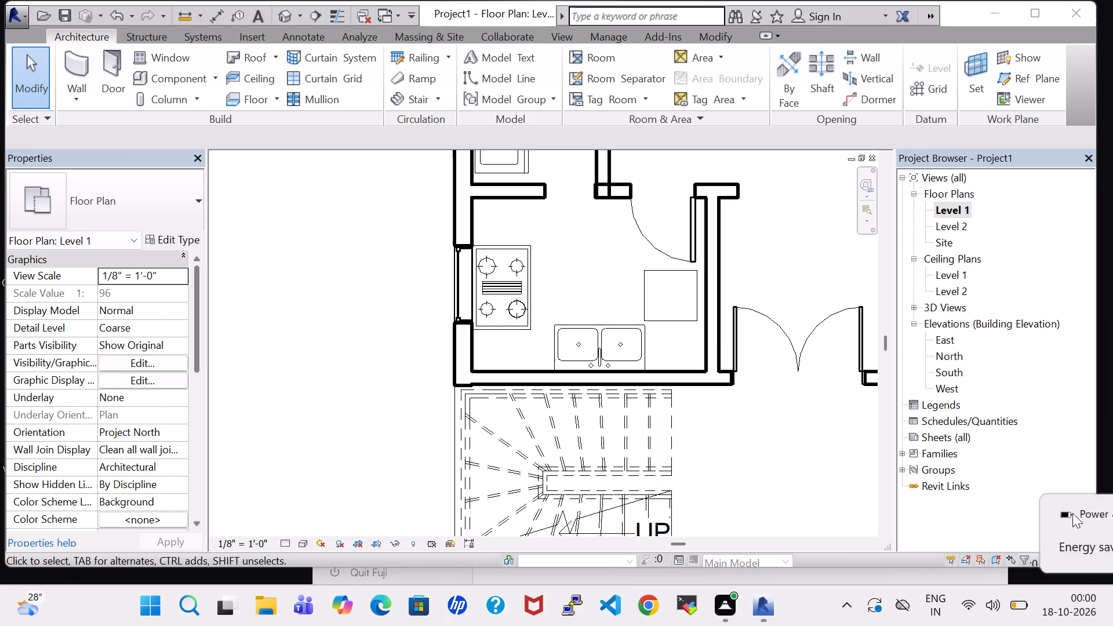
pyautogui.click(594, 61)
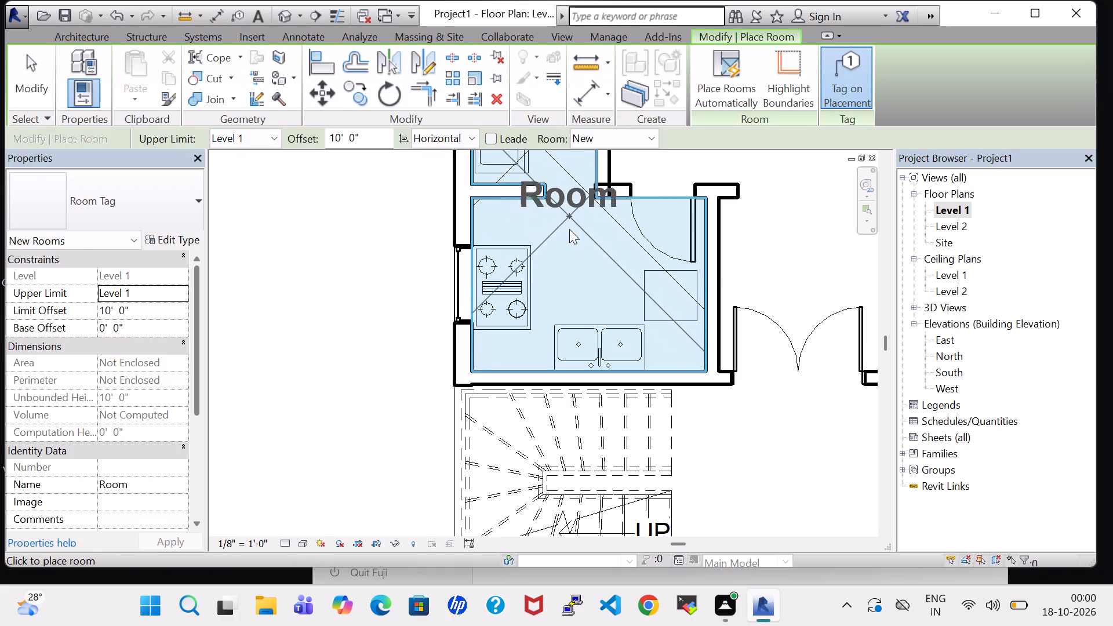
pyautogui.click(573, 279)
pyautogui.press('Escape')
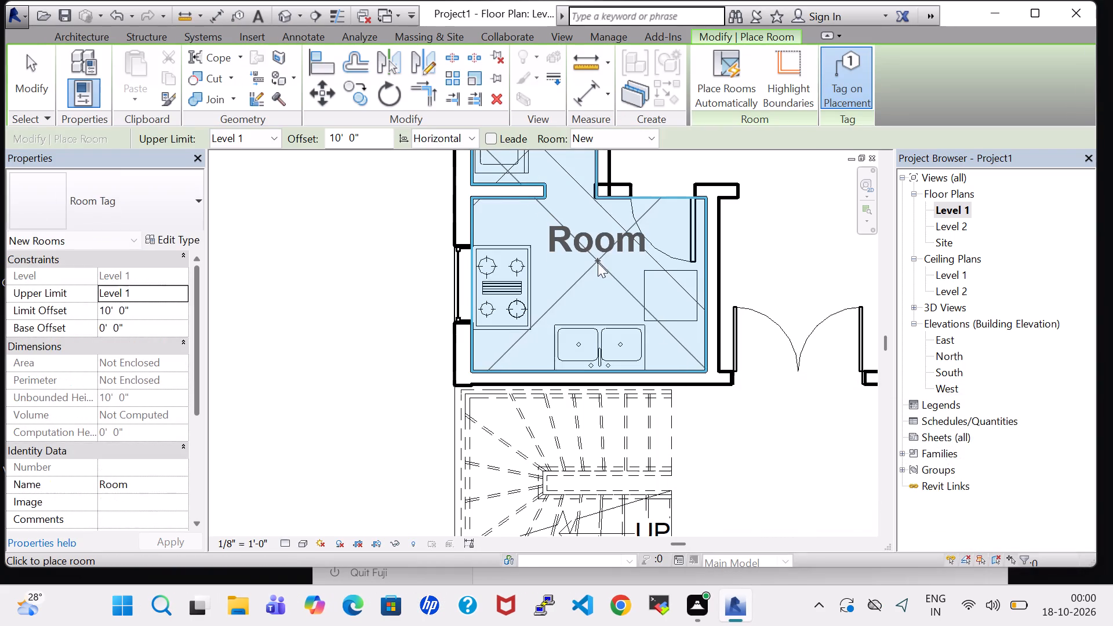
pyautogui.click(596, 287)
pyautogui.press('Escape')
pyautogui.scroll(-3, 683, 314)
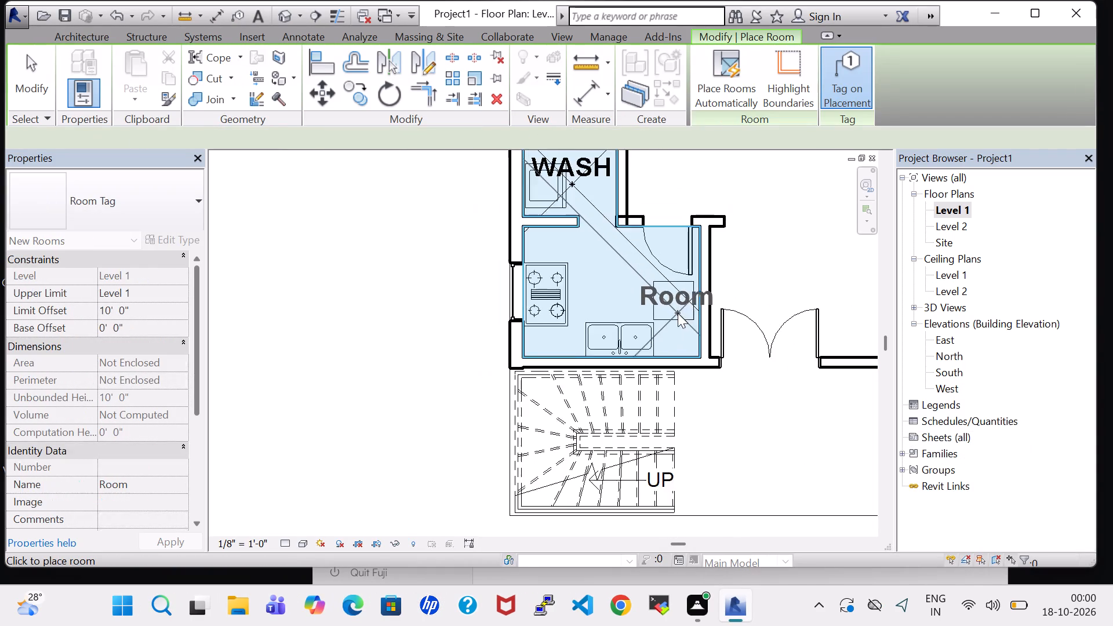
pyautogui.scroll(-1, 678, 313)
pyautogui.click(639, 305)
pyautogui.click(959, 544)
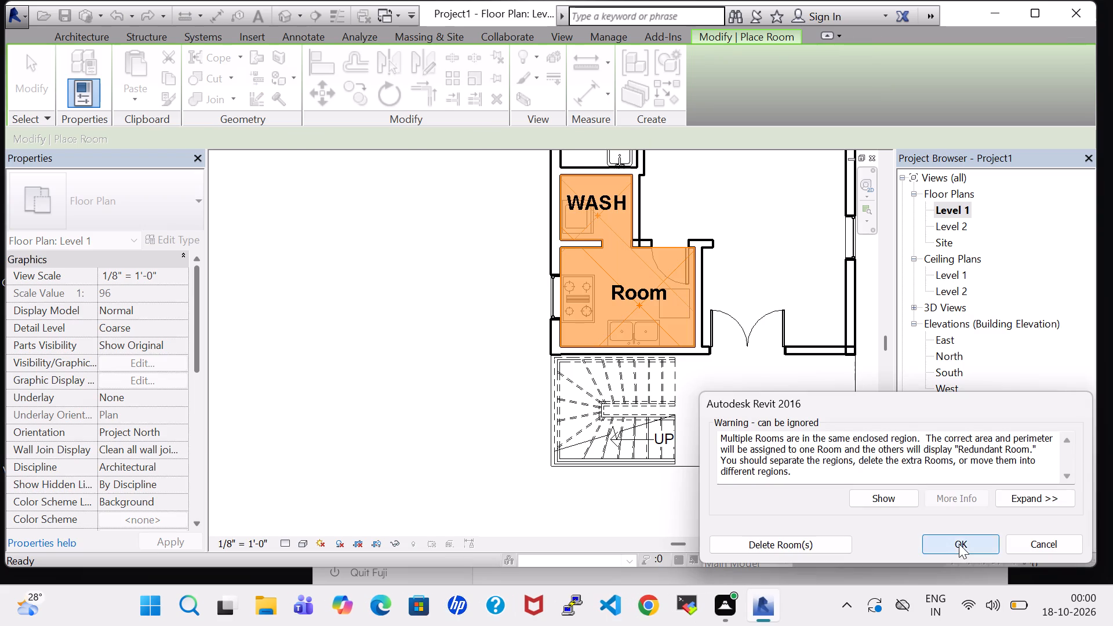
pyautogui.press('Escape')
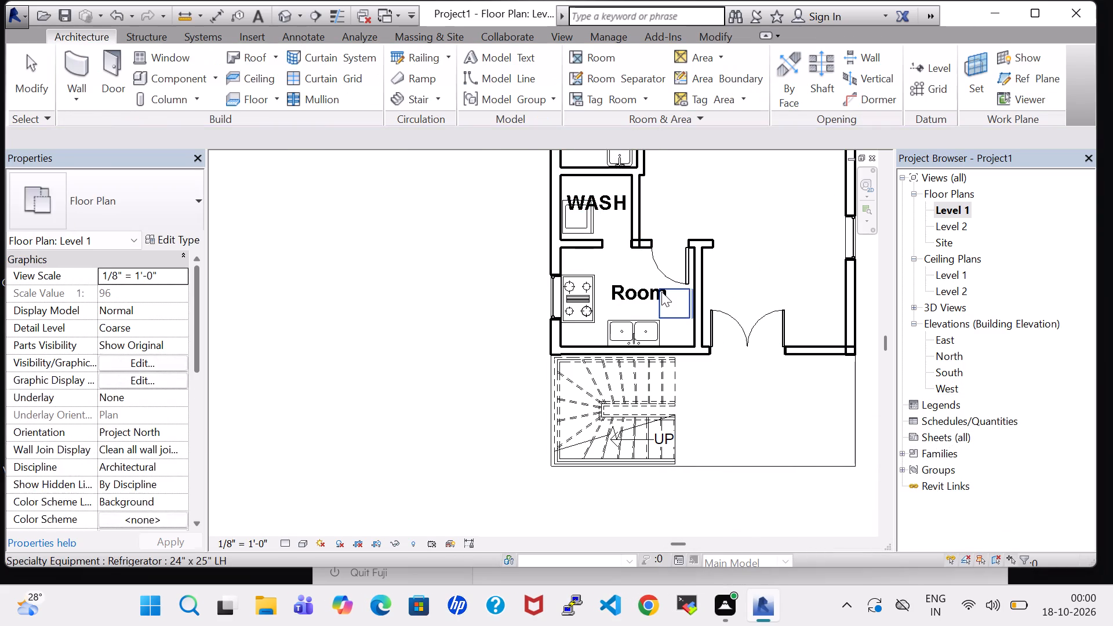
pyautogui.press('Escape')
# Rename the new room tag in the kitchen as KITCHEN.
pyautogui.click(628, 290)
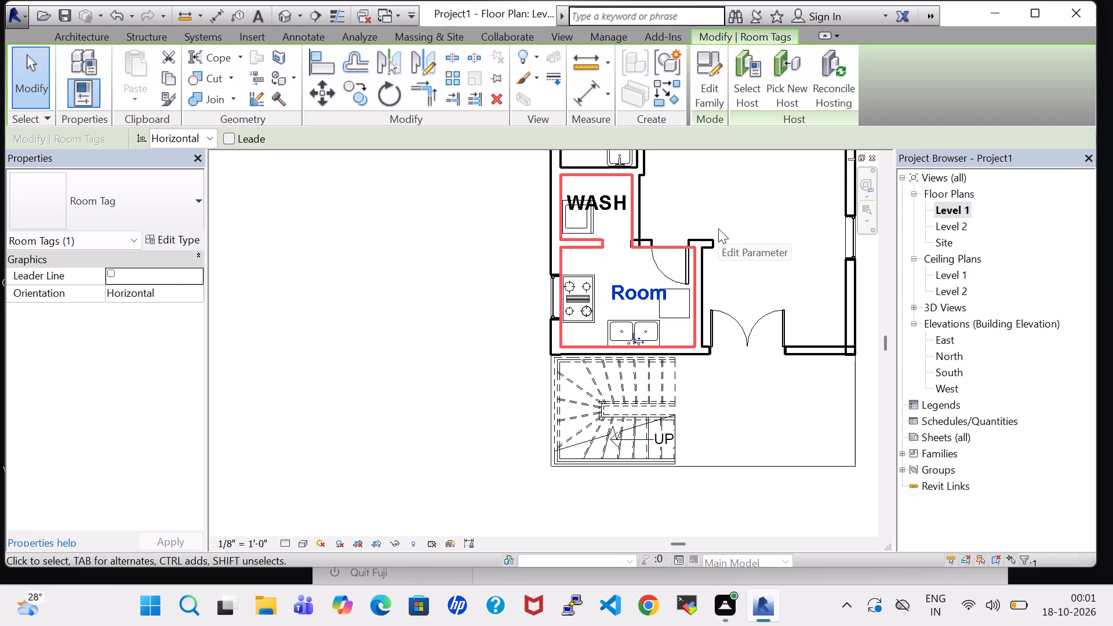
pyautogui.click(626, 299)
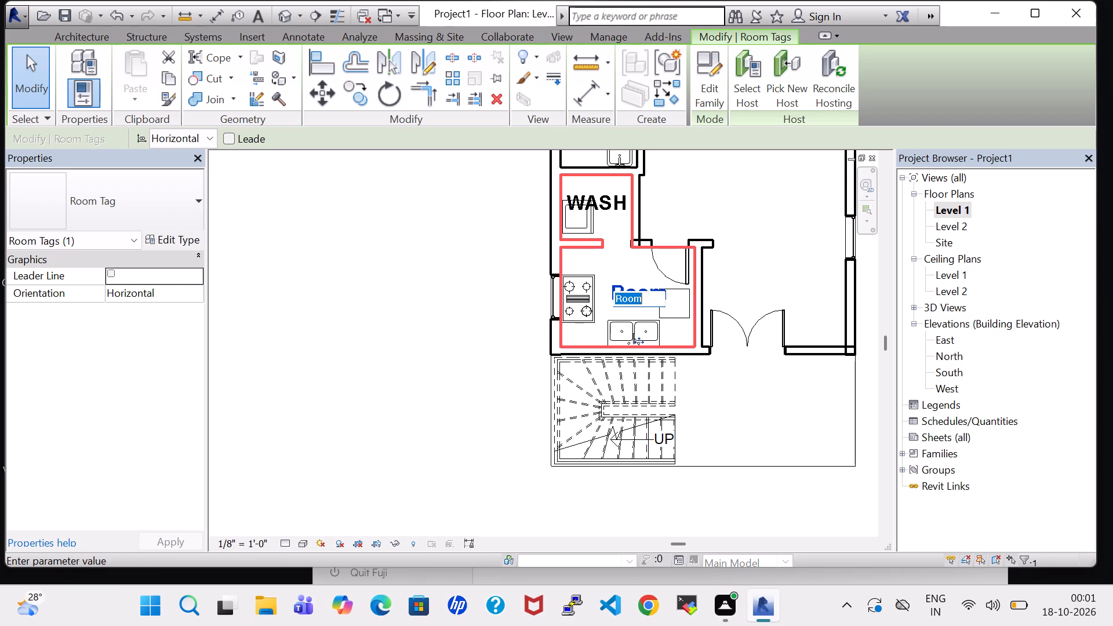
pyautogui.click(642, 299)
pyautogui.press('BackSpace')
pyautogui.press('BackSpace')
pyautogui.press('BackSpace')
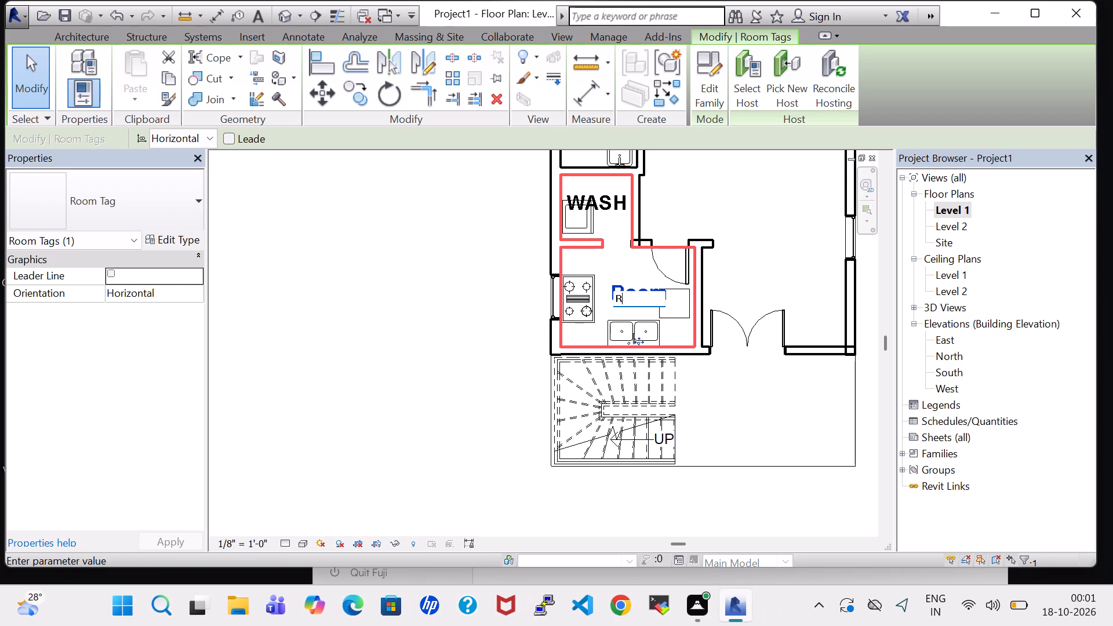
pyautogui.press('BackSpace')
pyautogui.write('KITCH')
pyautogui.write('EN')
pyautogui.press('Return')
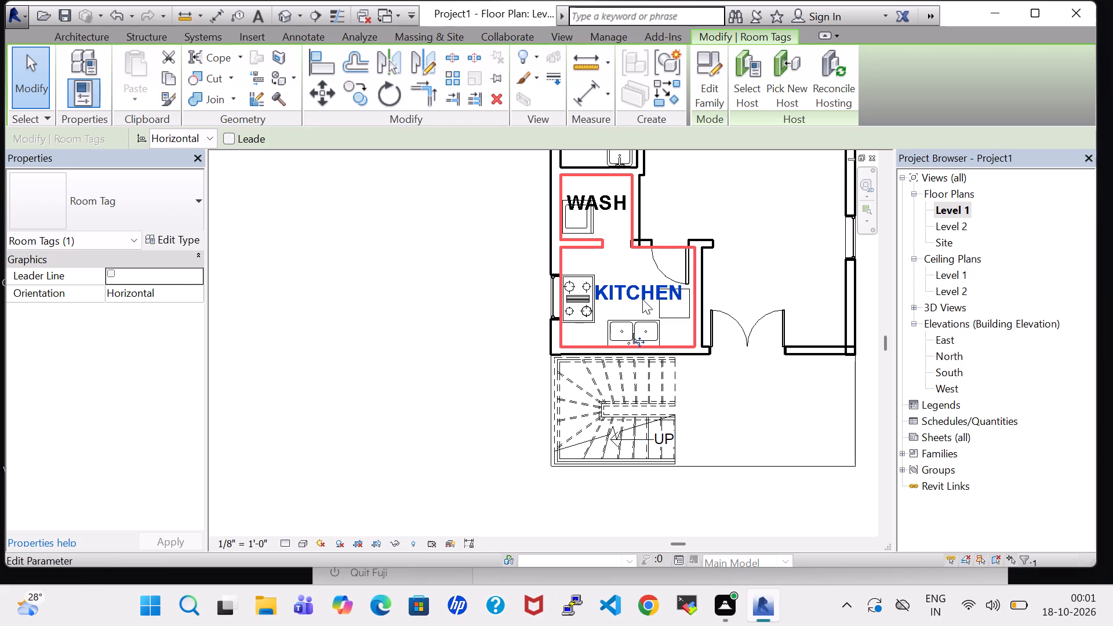
pyautogui.scroll(-3, 708, 196)
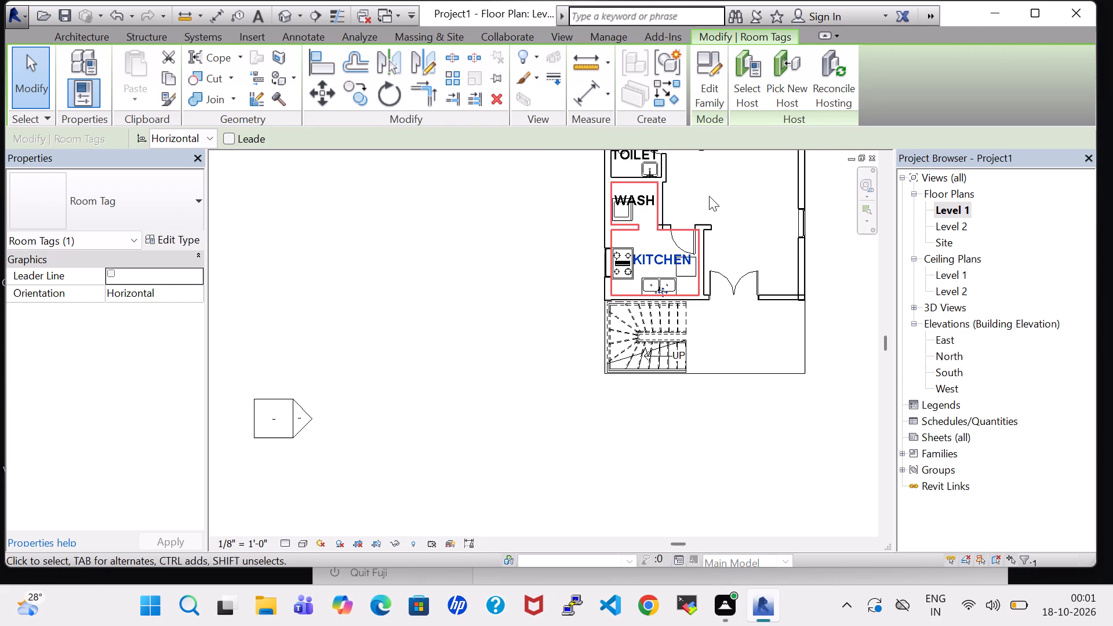
pyautogui.click(709, 196)
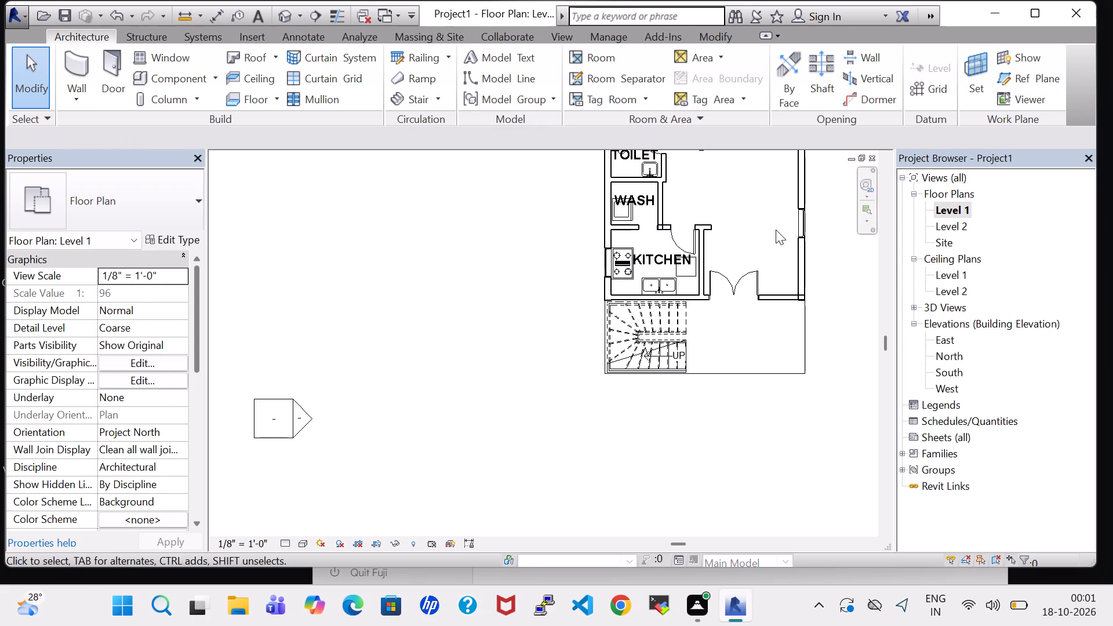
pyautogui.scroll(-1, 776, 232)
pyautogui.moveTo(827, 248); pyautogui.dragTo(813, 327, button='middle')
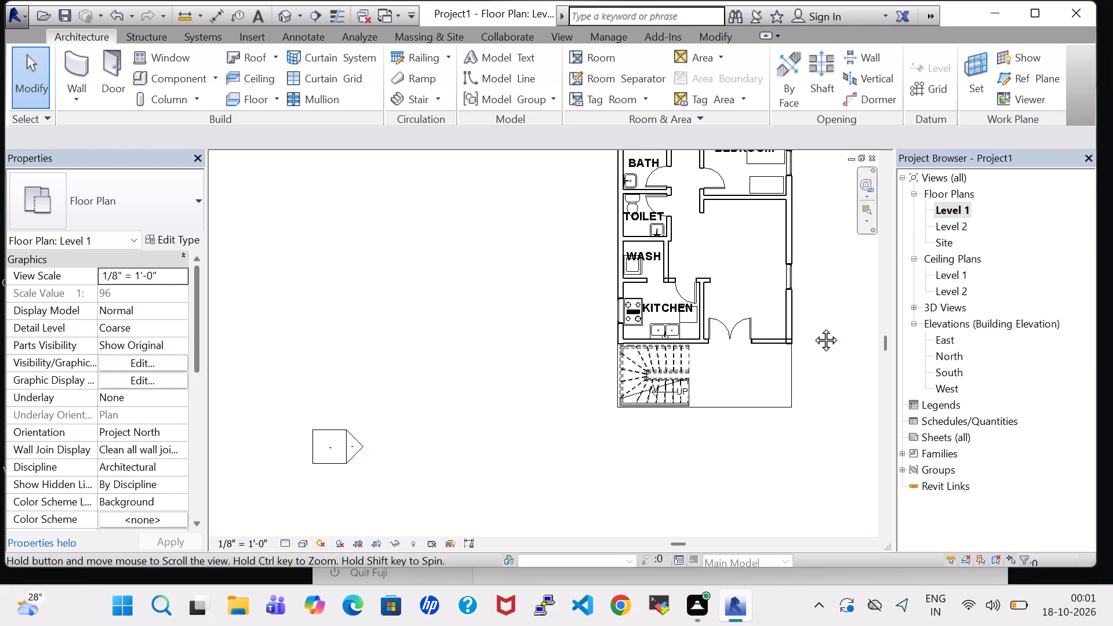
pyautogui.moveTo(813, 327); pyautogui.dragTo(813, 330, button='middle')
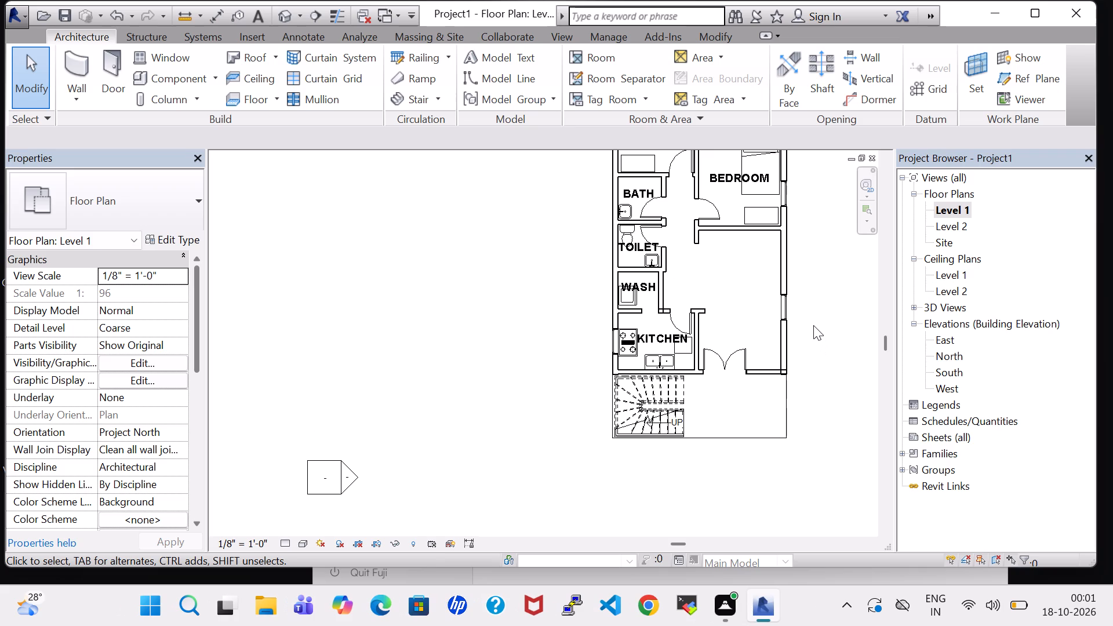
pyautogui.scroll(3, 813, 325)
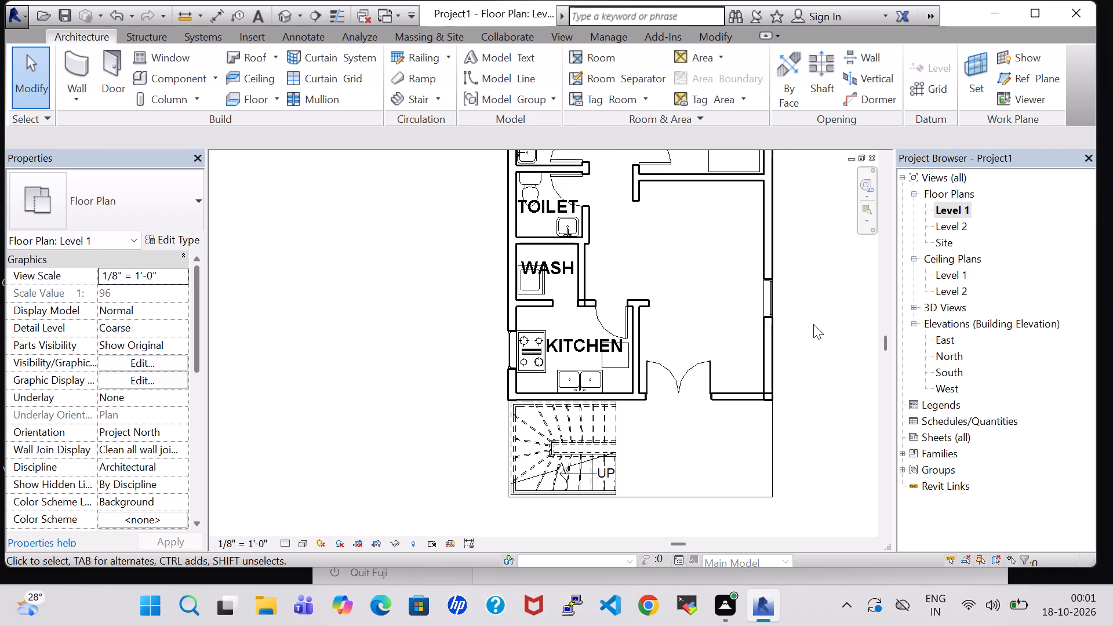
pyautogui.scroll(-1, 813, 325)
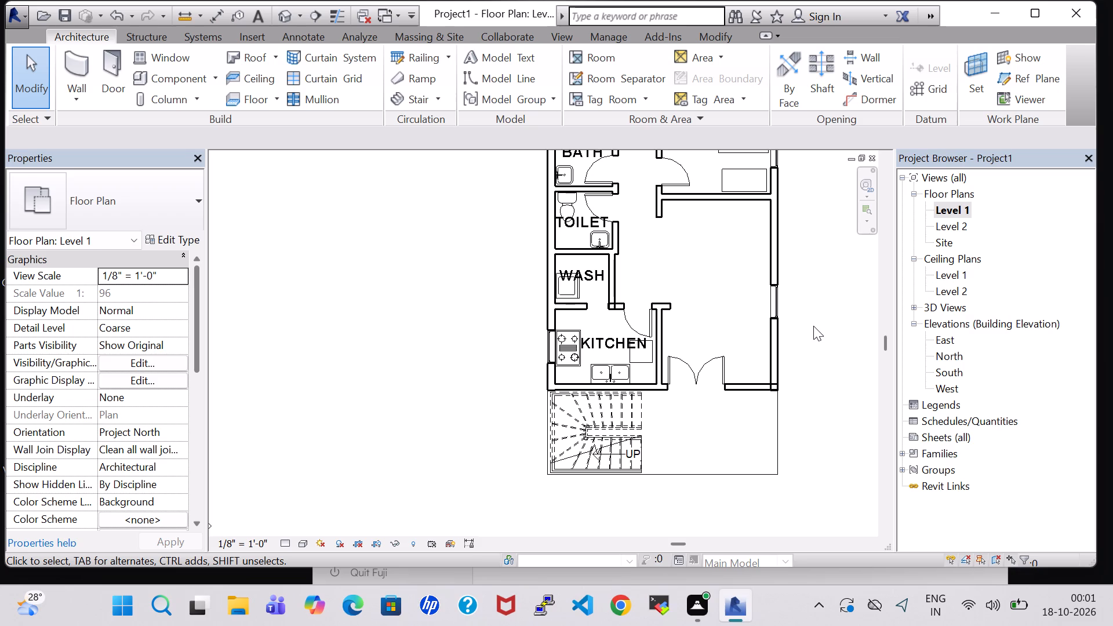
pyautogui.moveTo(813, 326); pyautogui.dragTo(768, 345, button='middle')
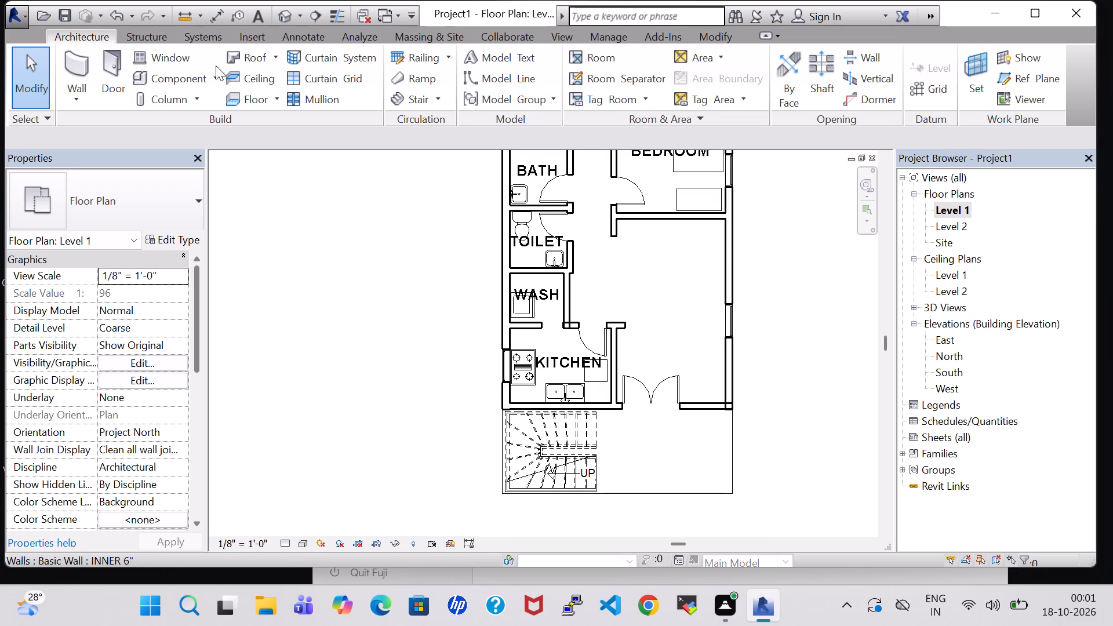
# Save the project as Project60 in the work folder on the Desktop.
pyautogui.click(163, 73)
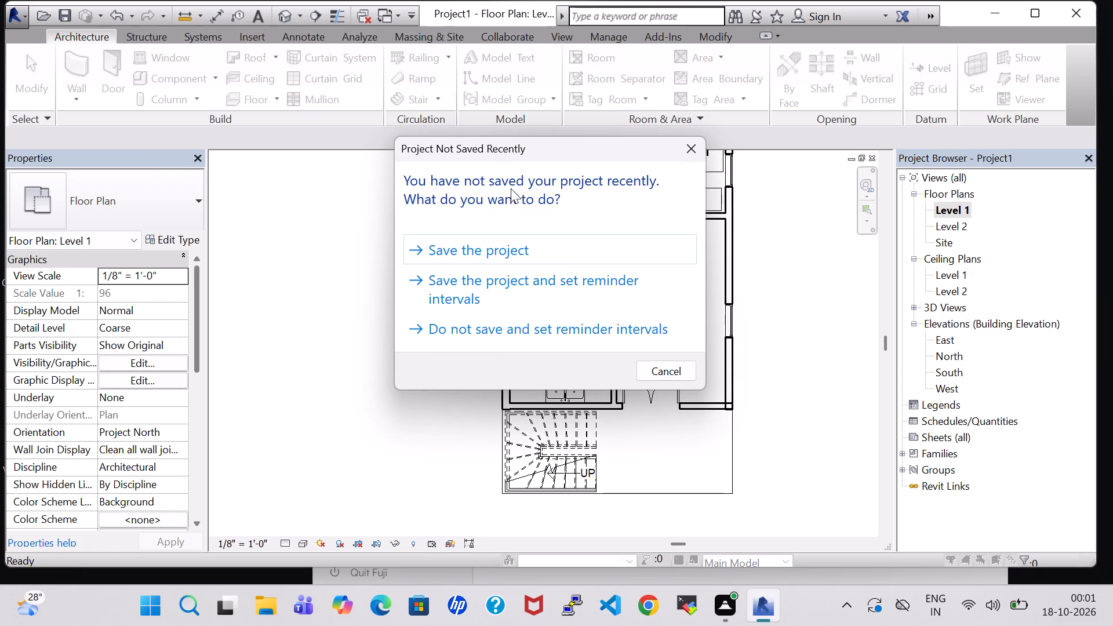
pyautogui.click(496, 246)
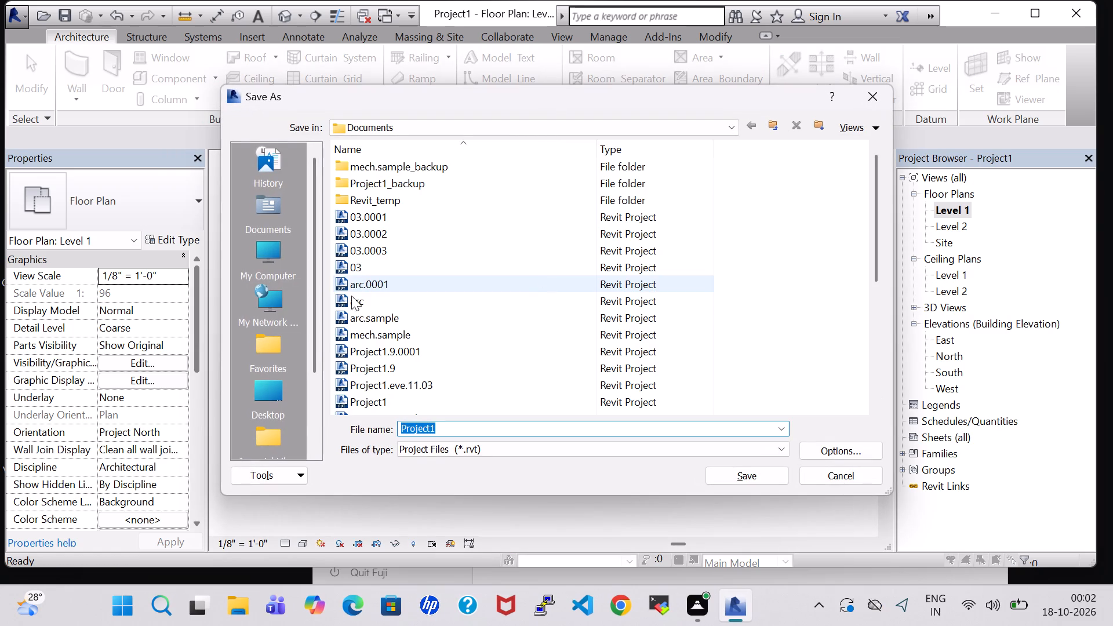
pyautogui.click(264, 385)
pyautogui.scroll(-2, 389, 381)
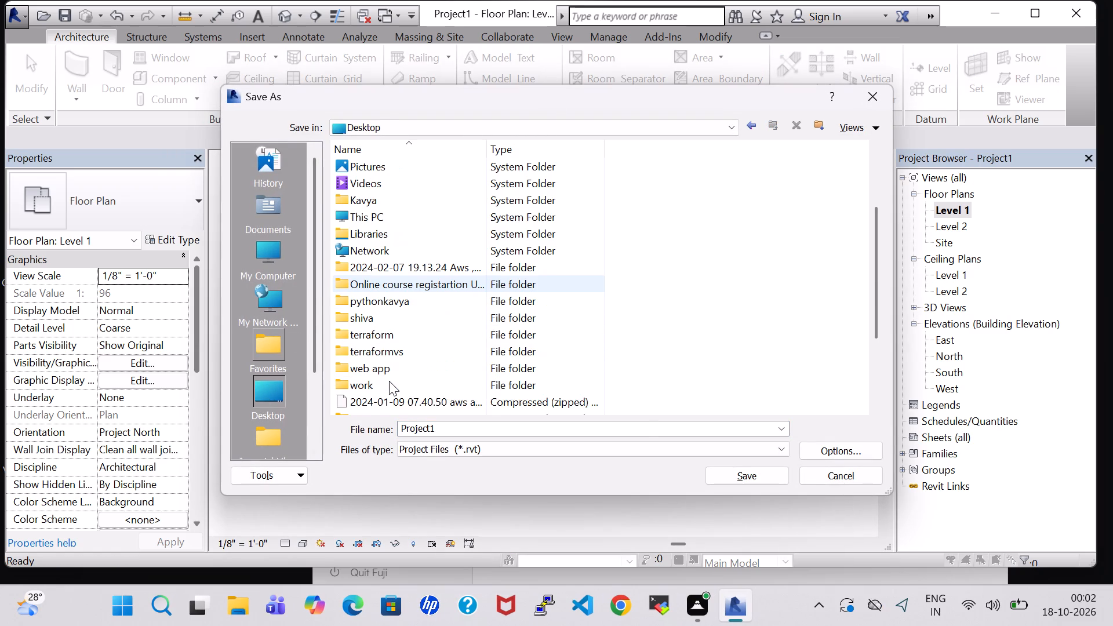
pyautogui.doubleClick(387, 381)
pyautogui.scroll(-15, 449, 263)
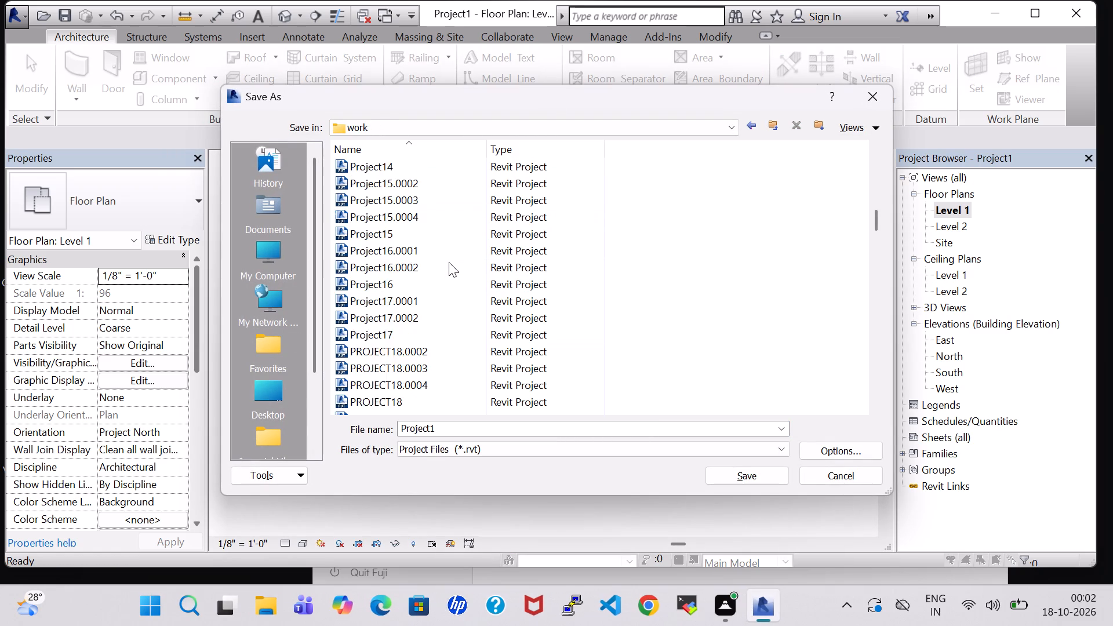
pyautogui.scroll(-20, 449, 262)
pyautogui.scroll(-20, 449, 262)
pyautogui.scroll(-1, 449, 262)
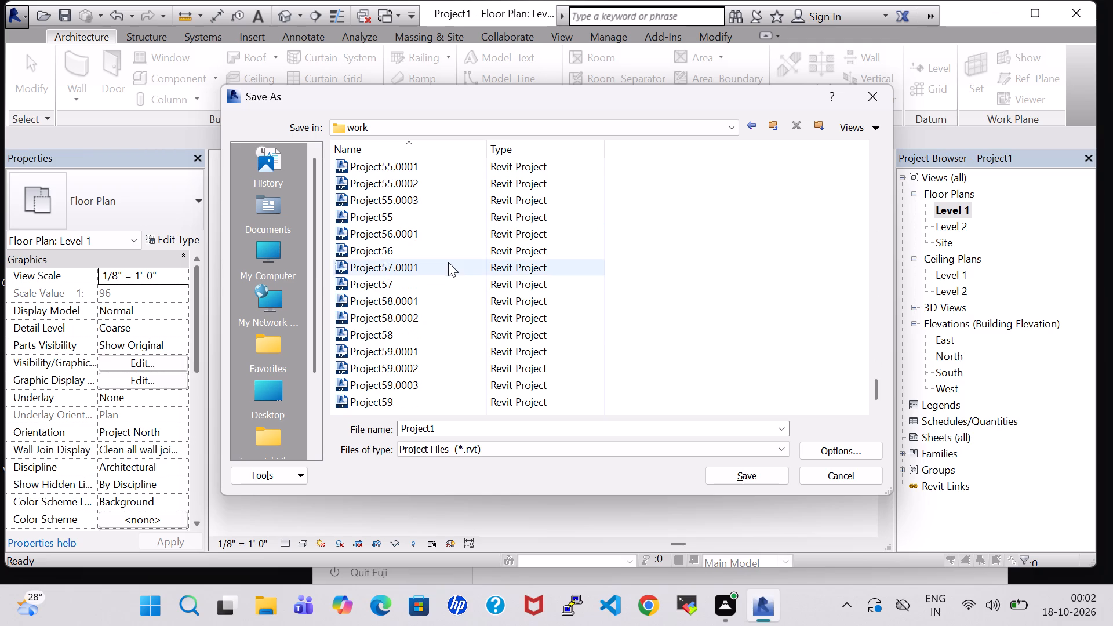
pyautogui.scroll(-3, 448, 261)
pyautogui.click(463, 427)
pyautogui.click(436, 426)
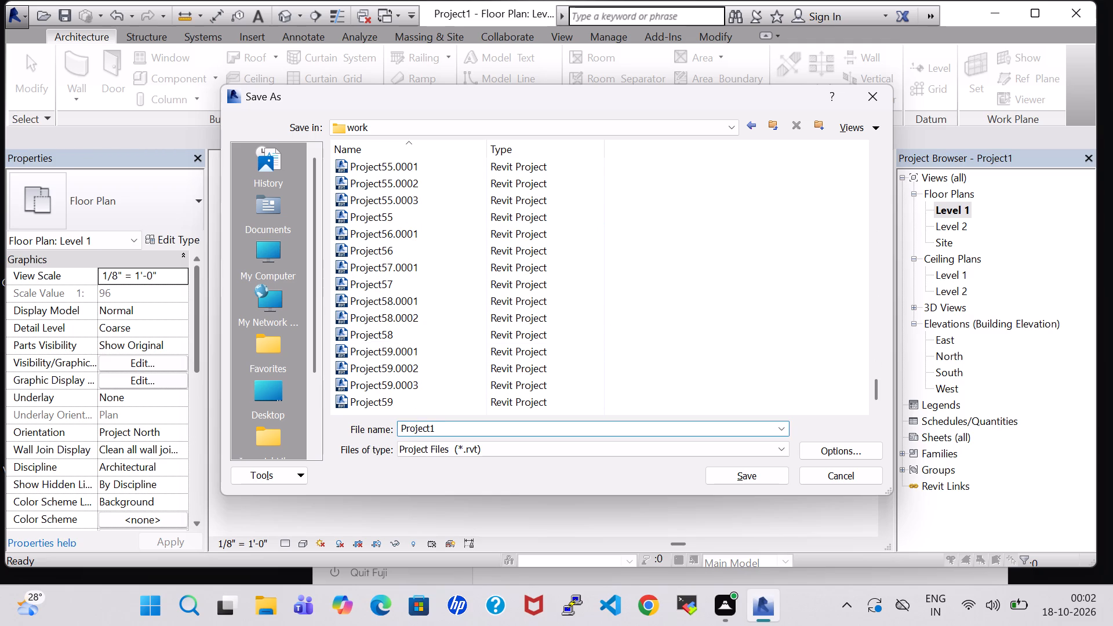
pyautogui.press('BackSpace')
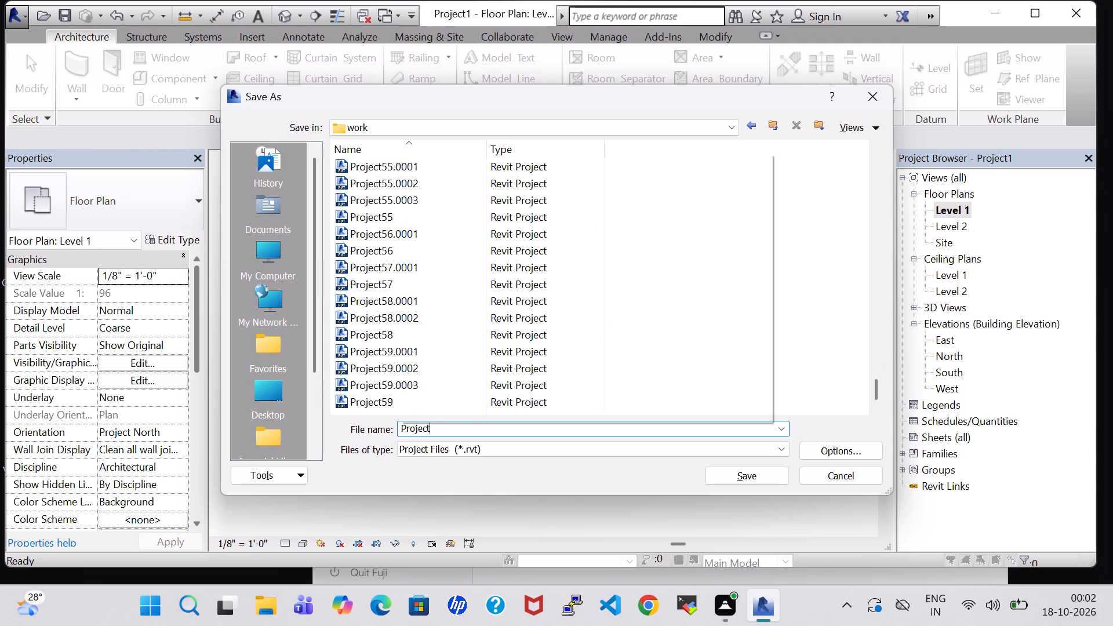
pyautogui.write('60')
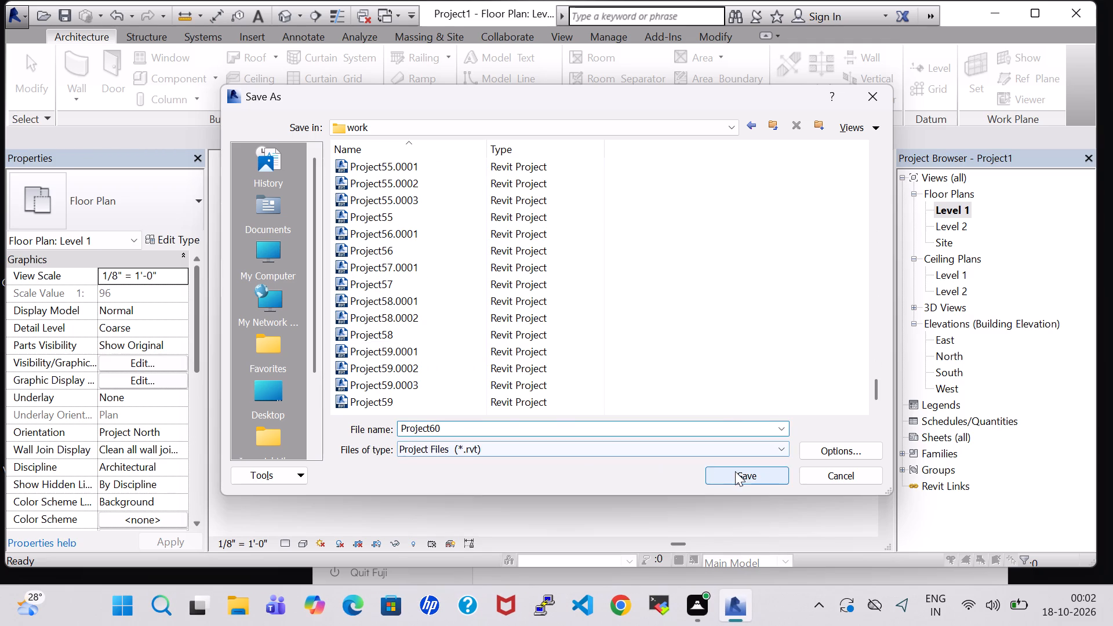
pyautogui.click(743, 472)
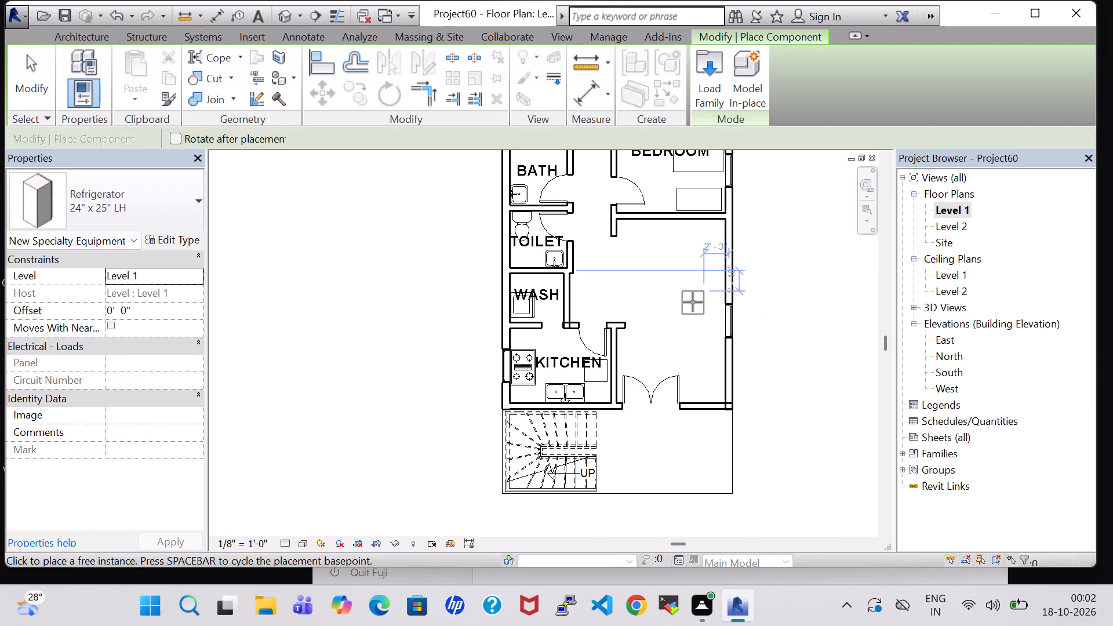
pyautogui.press('Escape')
pyautogui.scroll(-1, 659, 267)
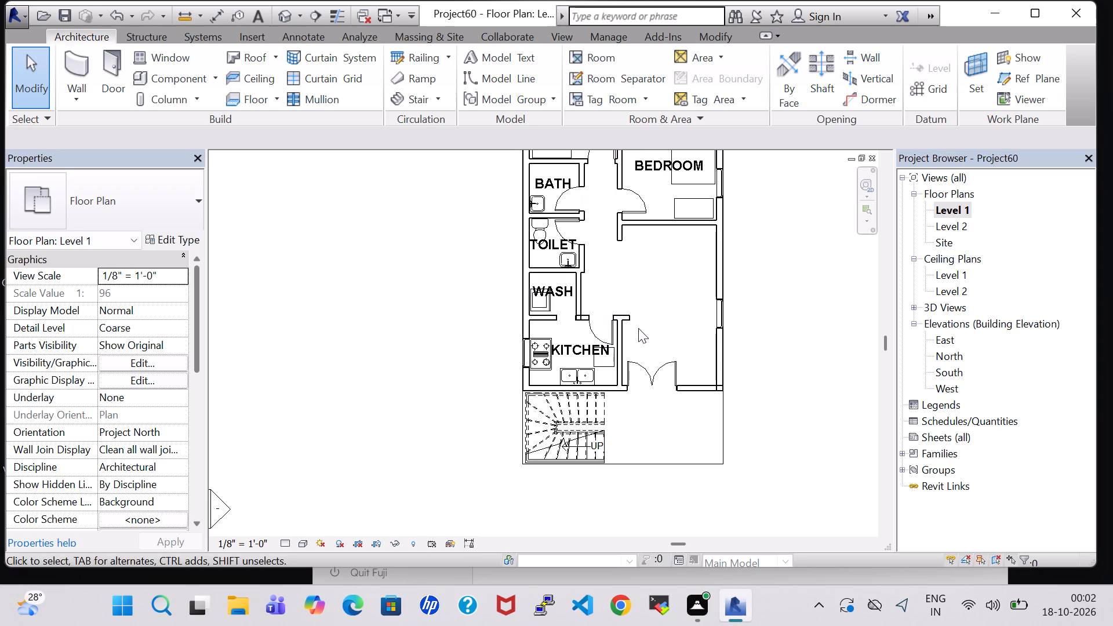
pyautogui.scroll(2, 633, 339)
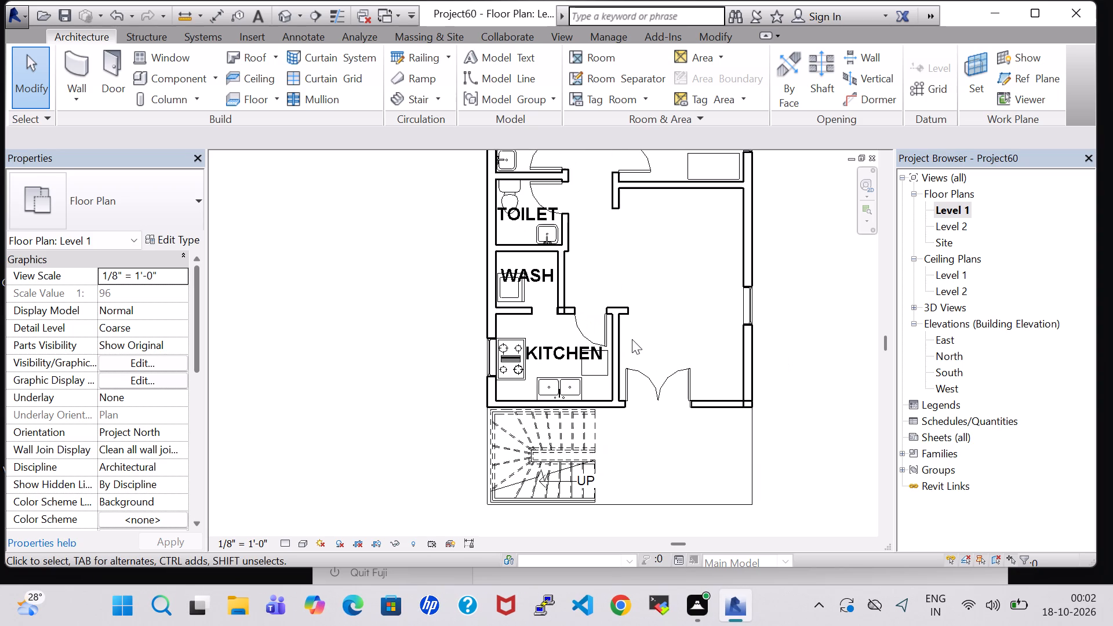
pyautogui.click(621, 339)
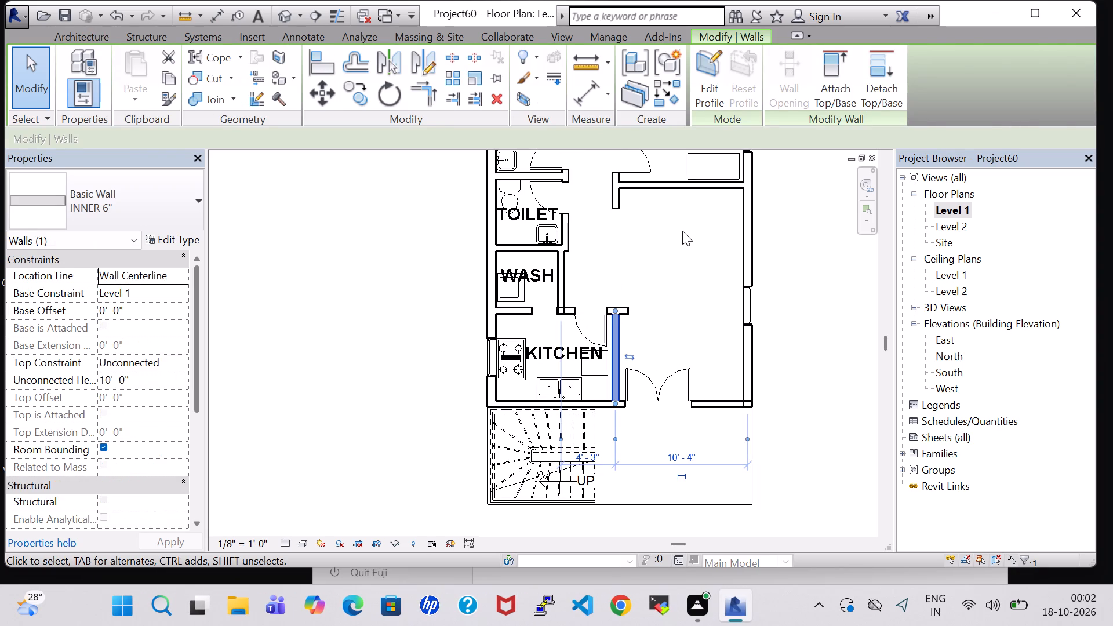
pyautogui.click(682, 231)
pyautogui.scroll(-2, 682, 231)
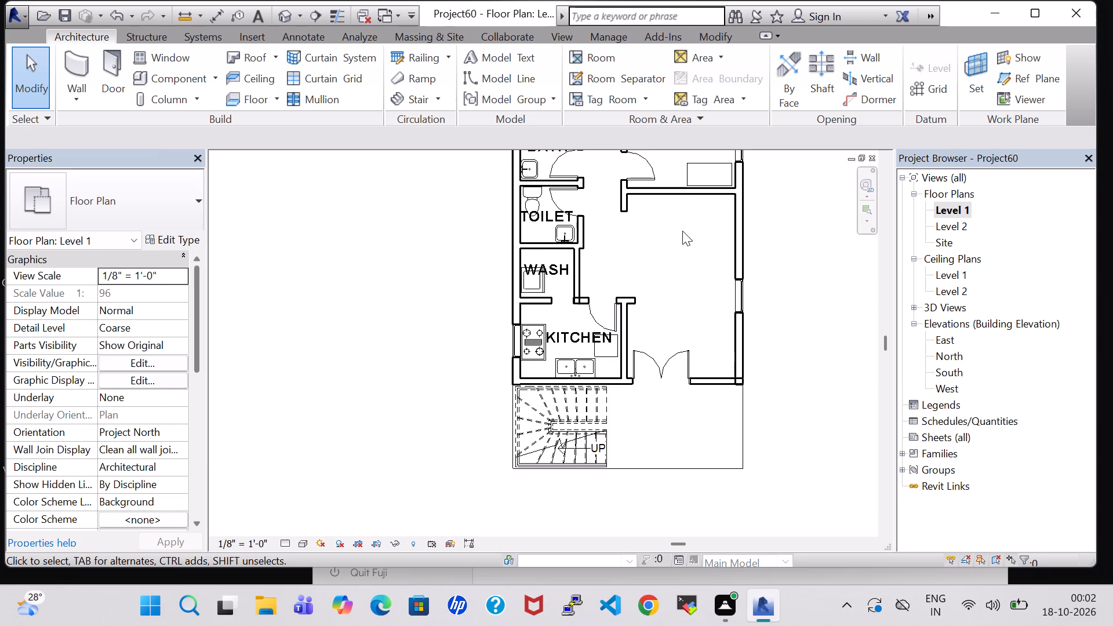
# Load the TV - Flat Screen furniture family and choose its 42" type for placement.
pyautogui.click(173, 74)
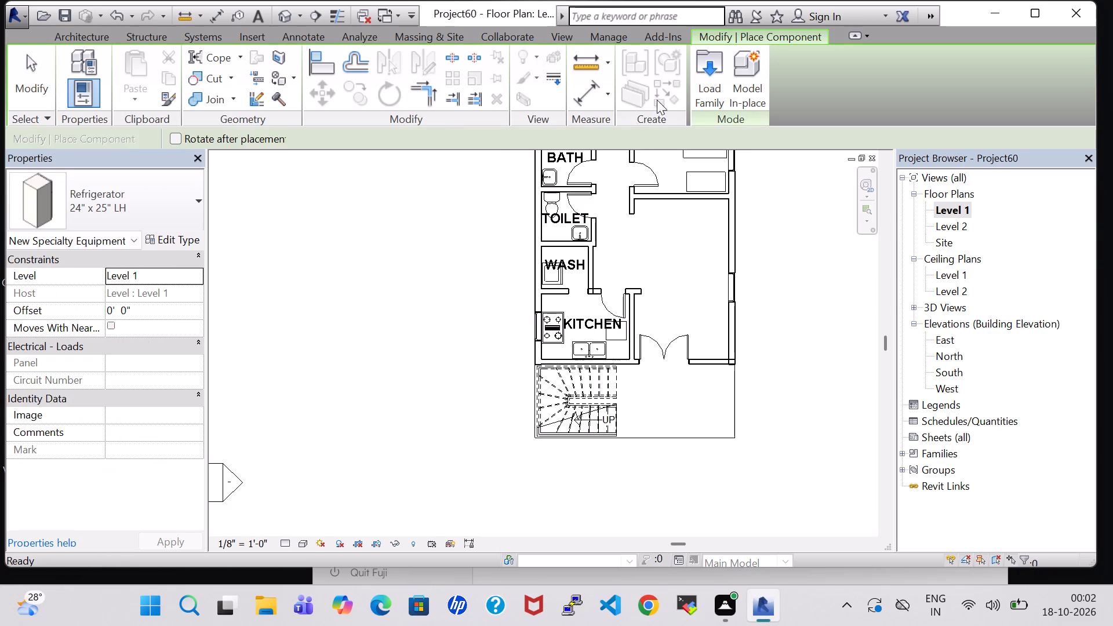
pyautogui.click(702, 74)
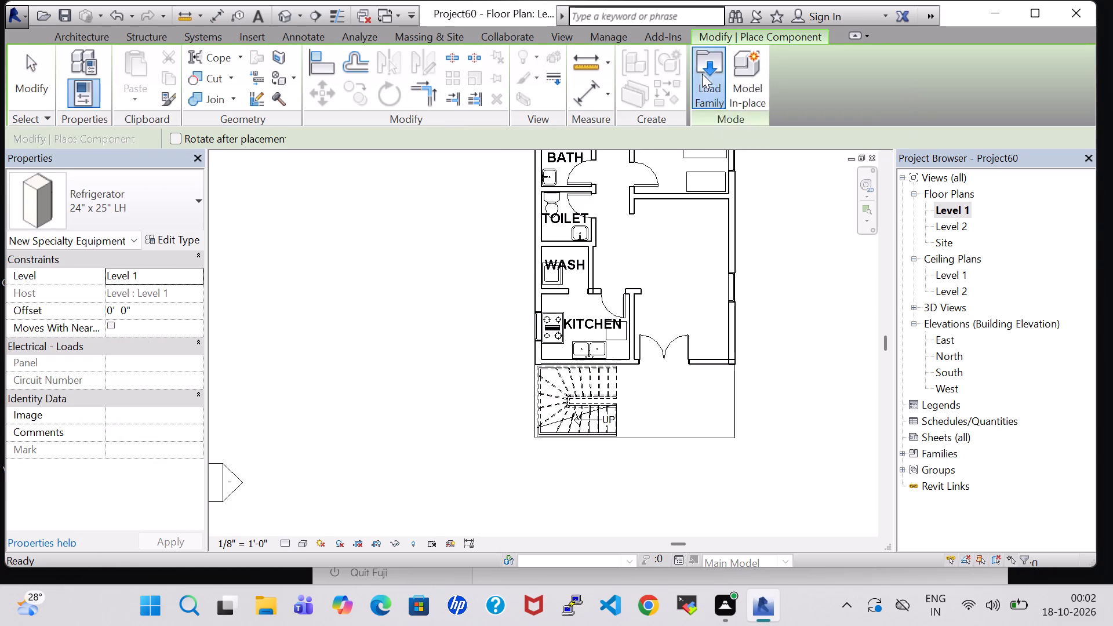
pyautogui.doubleClick(661, 394)
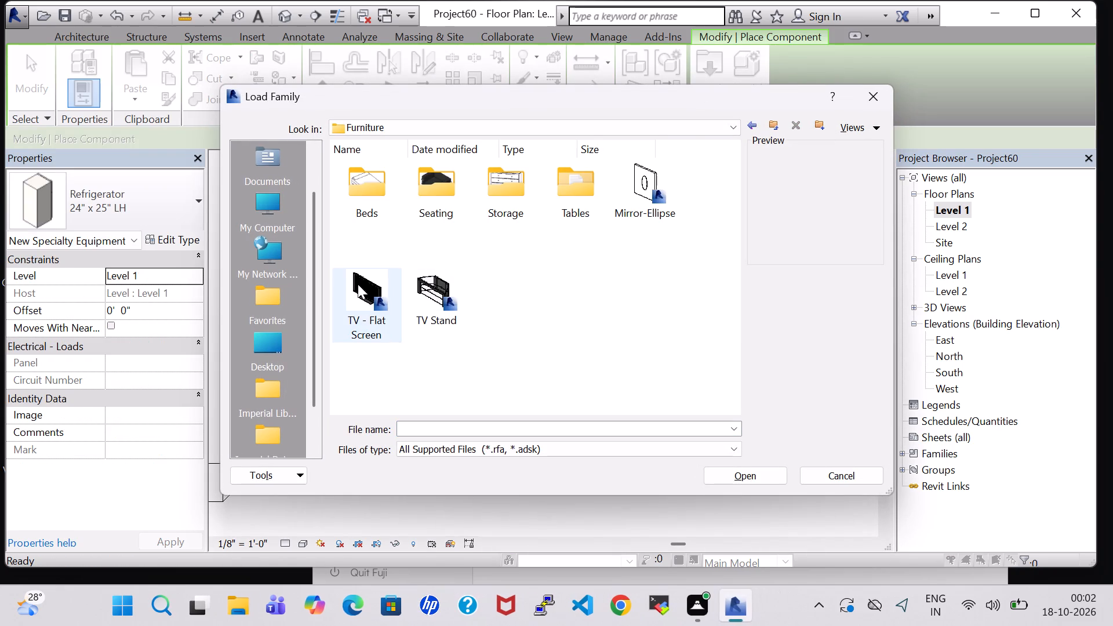
pyautogui.click(340, 275)
pyautogui.click(751, 474)
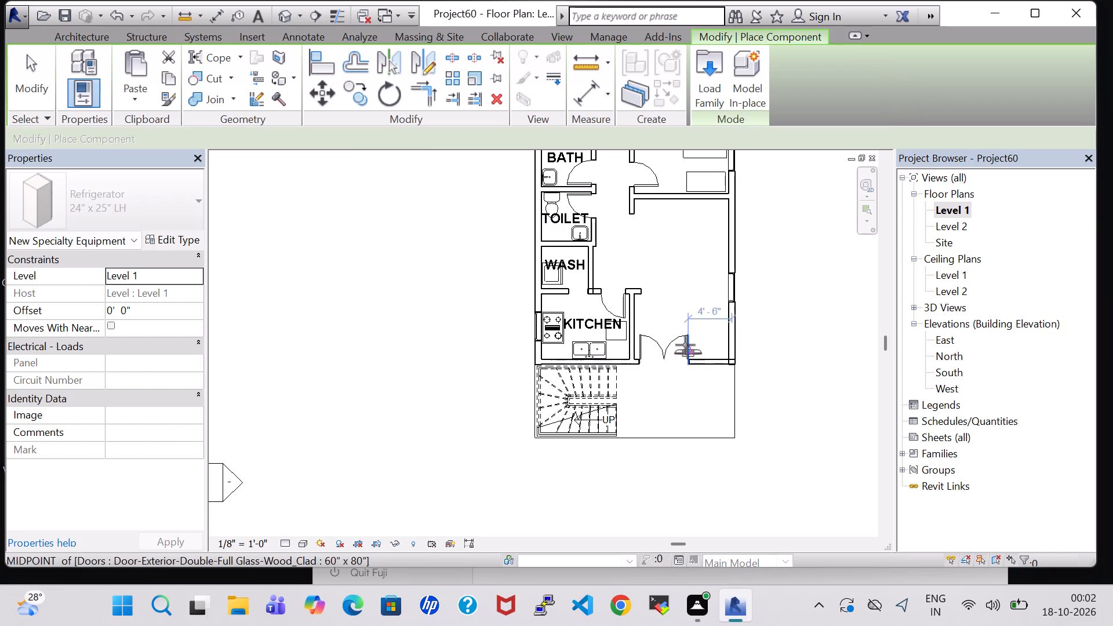
pyautogui.click(175, 238)
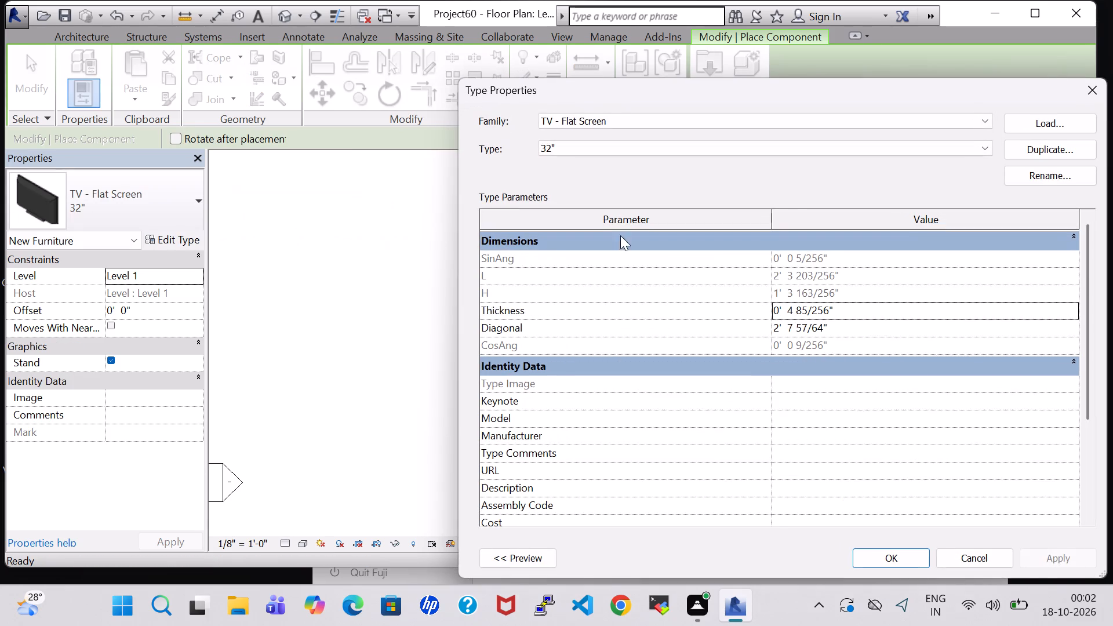
pyautogui.click(738, 147)
pyautogui.click(625, 188)
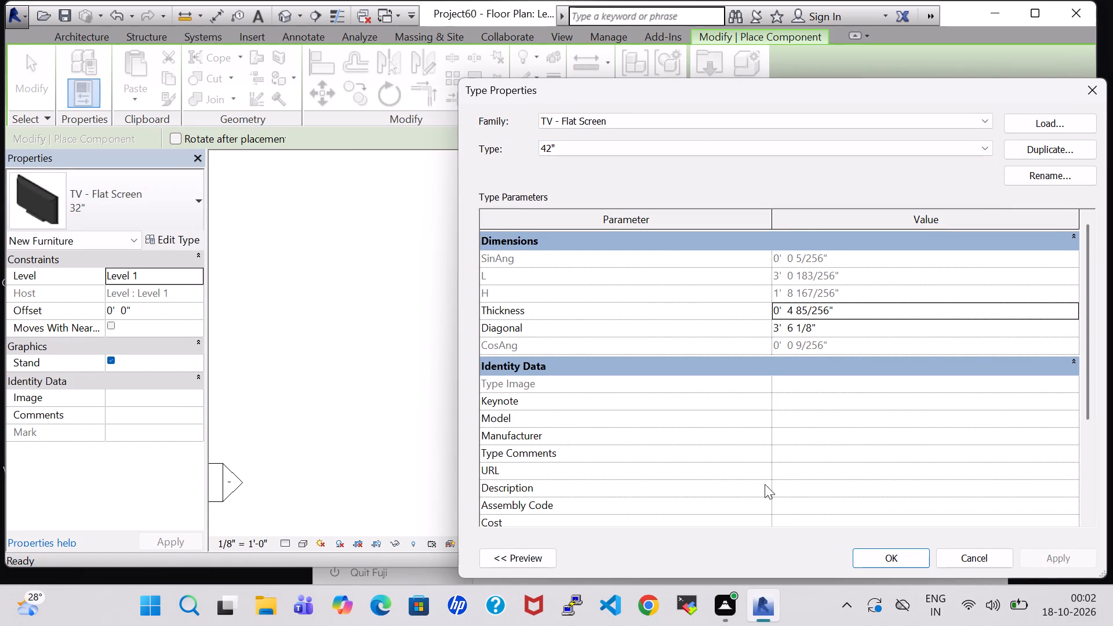
pyautogui.click(881, 570)
pyautogui.click(881, 561)
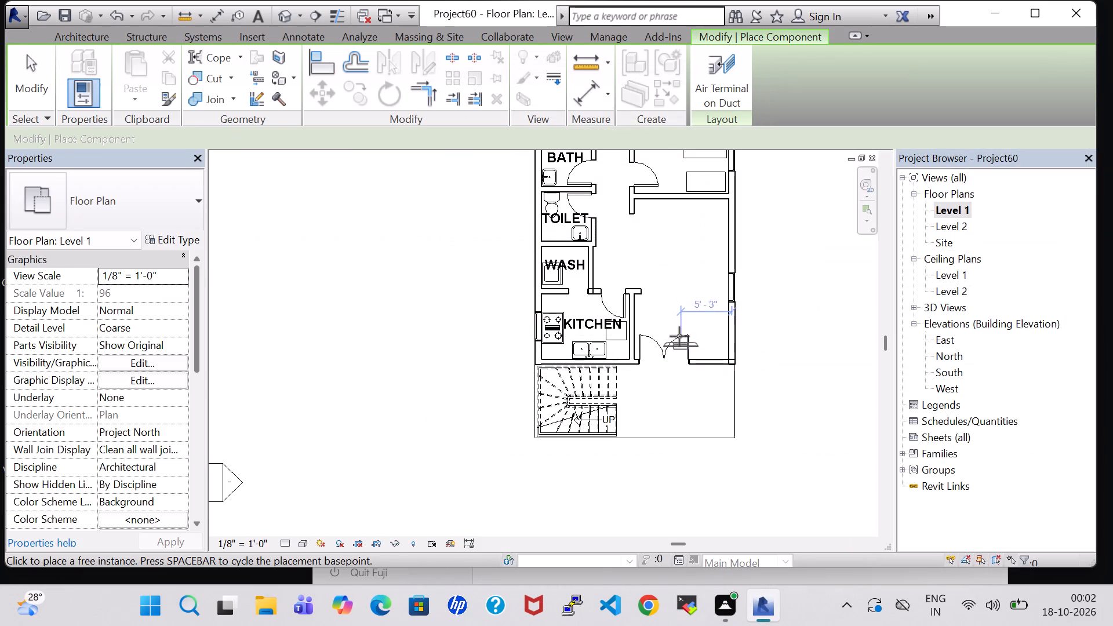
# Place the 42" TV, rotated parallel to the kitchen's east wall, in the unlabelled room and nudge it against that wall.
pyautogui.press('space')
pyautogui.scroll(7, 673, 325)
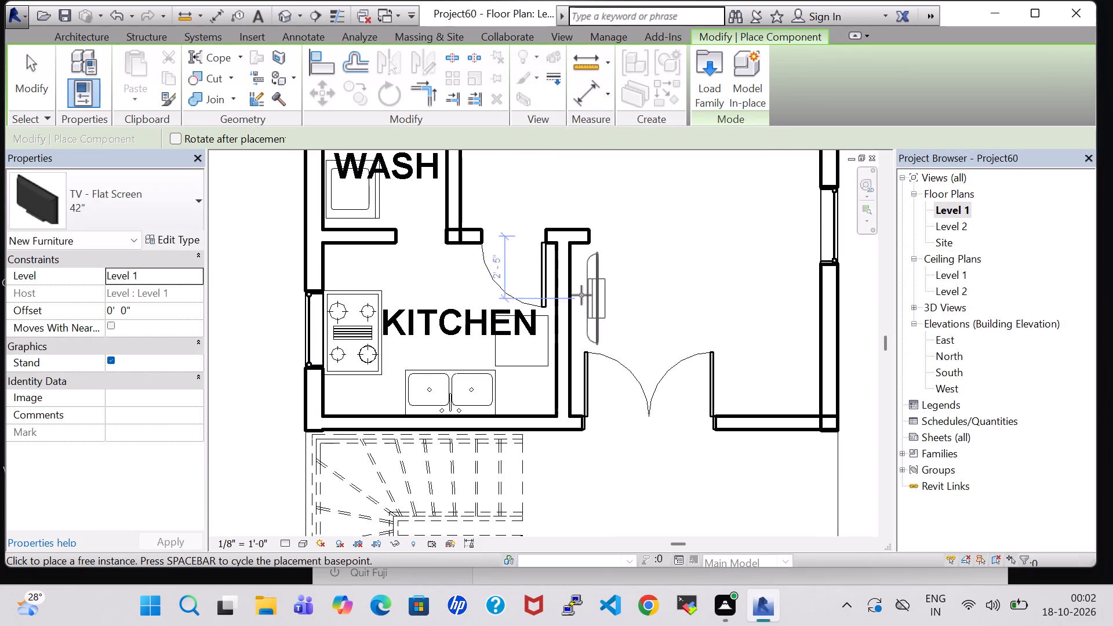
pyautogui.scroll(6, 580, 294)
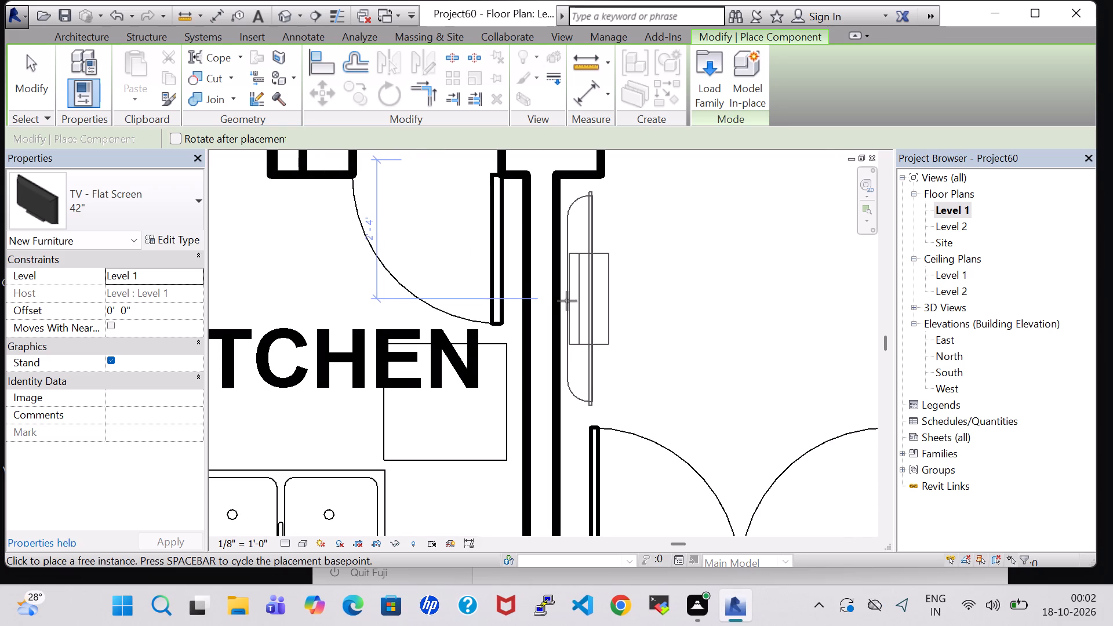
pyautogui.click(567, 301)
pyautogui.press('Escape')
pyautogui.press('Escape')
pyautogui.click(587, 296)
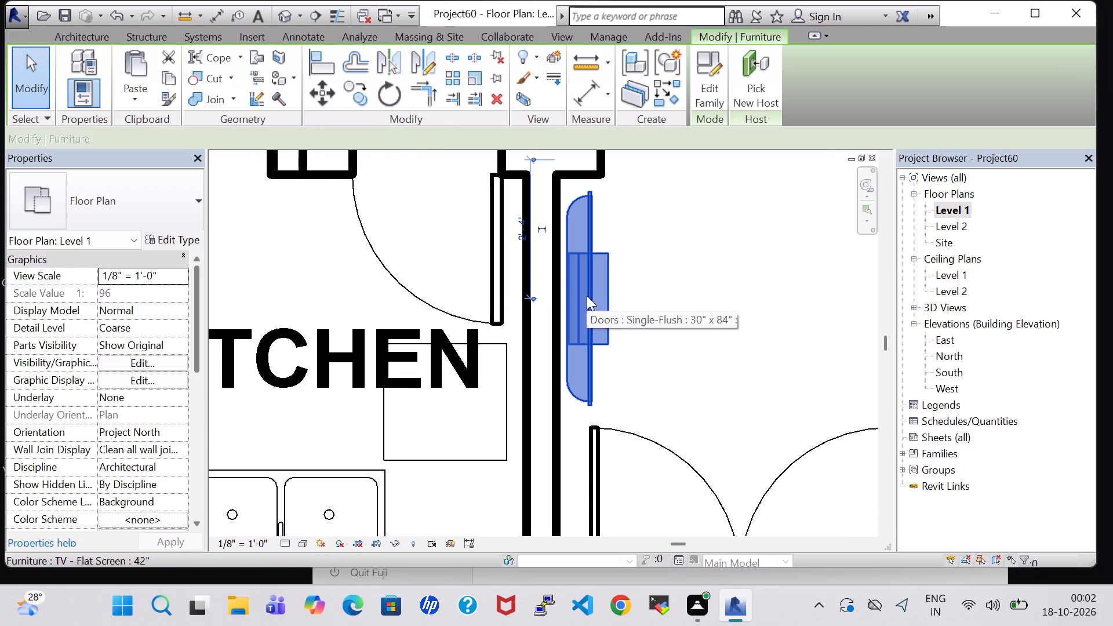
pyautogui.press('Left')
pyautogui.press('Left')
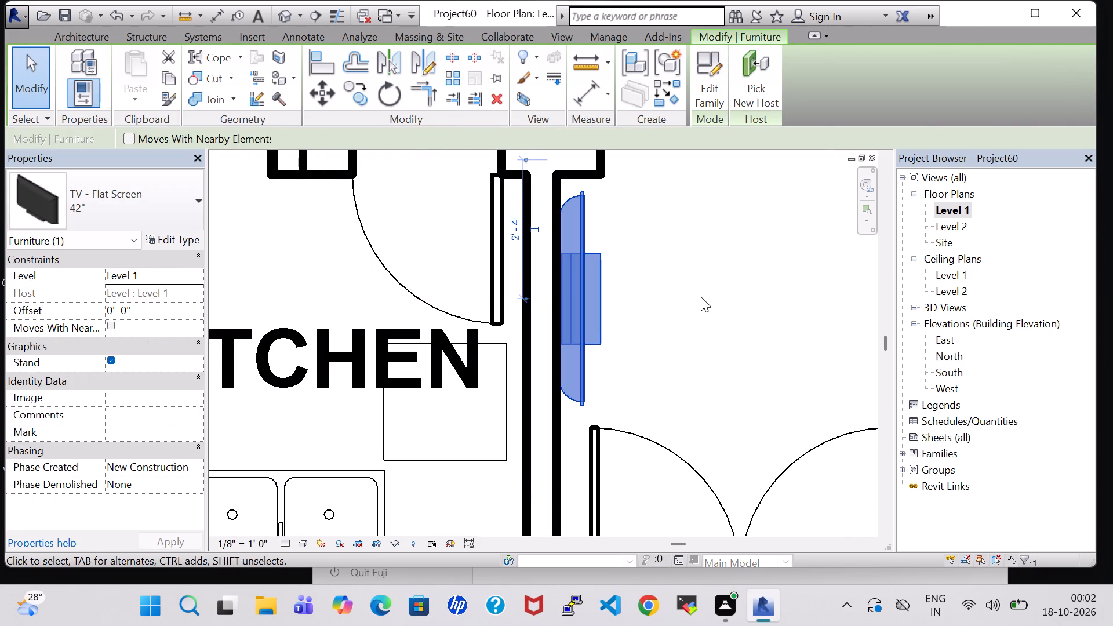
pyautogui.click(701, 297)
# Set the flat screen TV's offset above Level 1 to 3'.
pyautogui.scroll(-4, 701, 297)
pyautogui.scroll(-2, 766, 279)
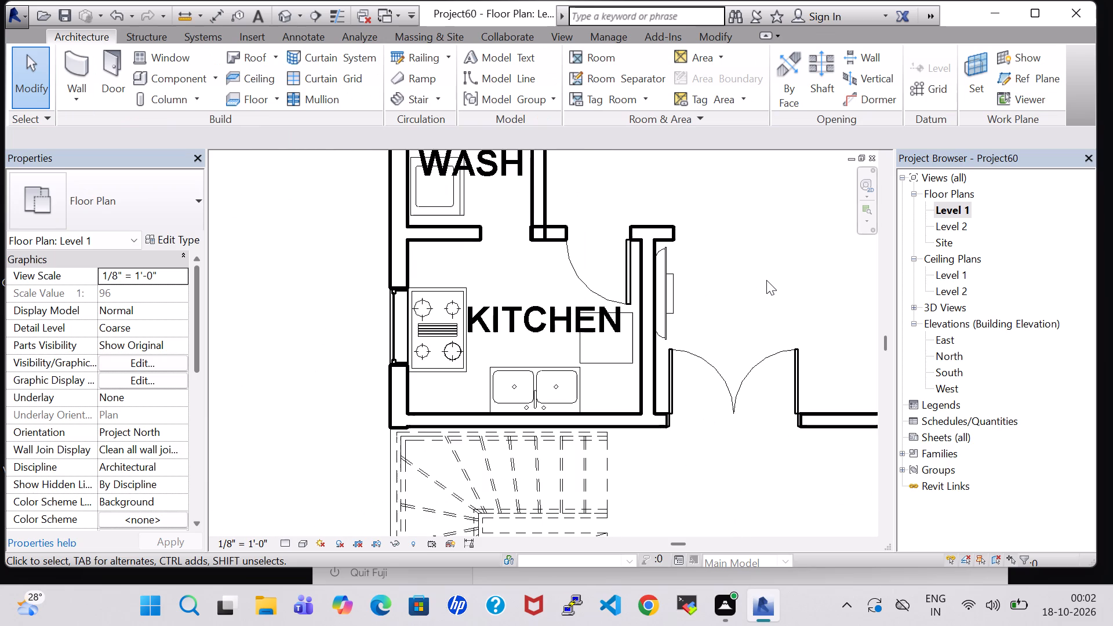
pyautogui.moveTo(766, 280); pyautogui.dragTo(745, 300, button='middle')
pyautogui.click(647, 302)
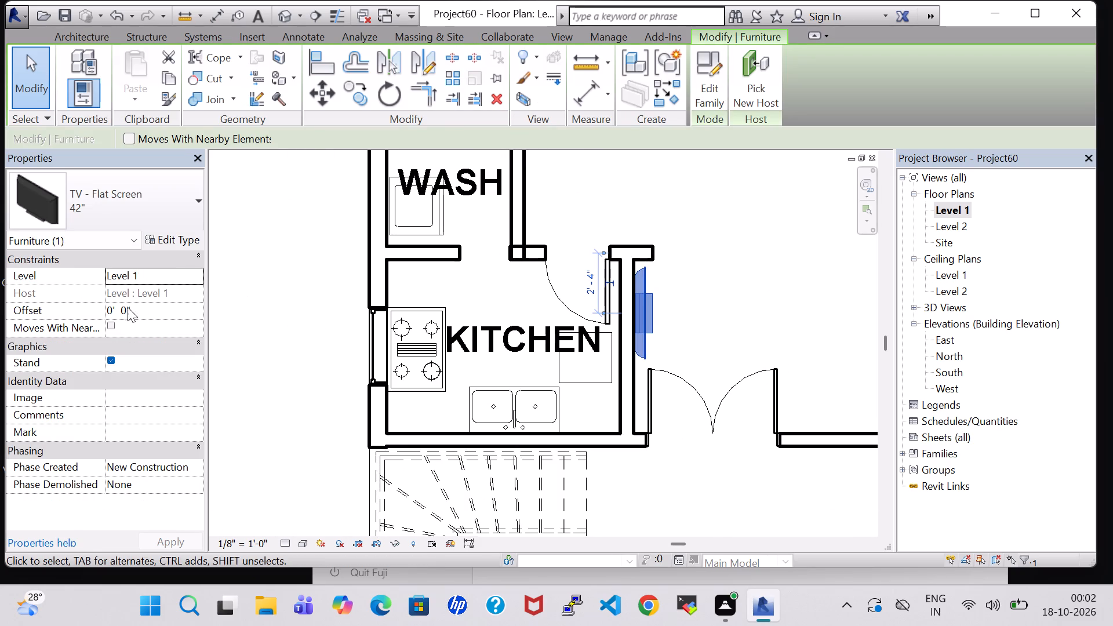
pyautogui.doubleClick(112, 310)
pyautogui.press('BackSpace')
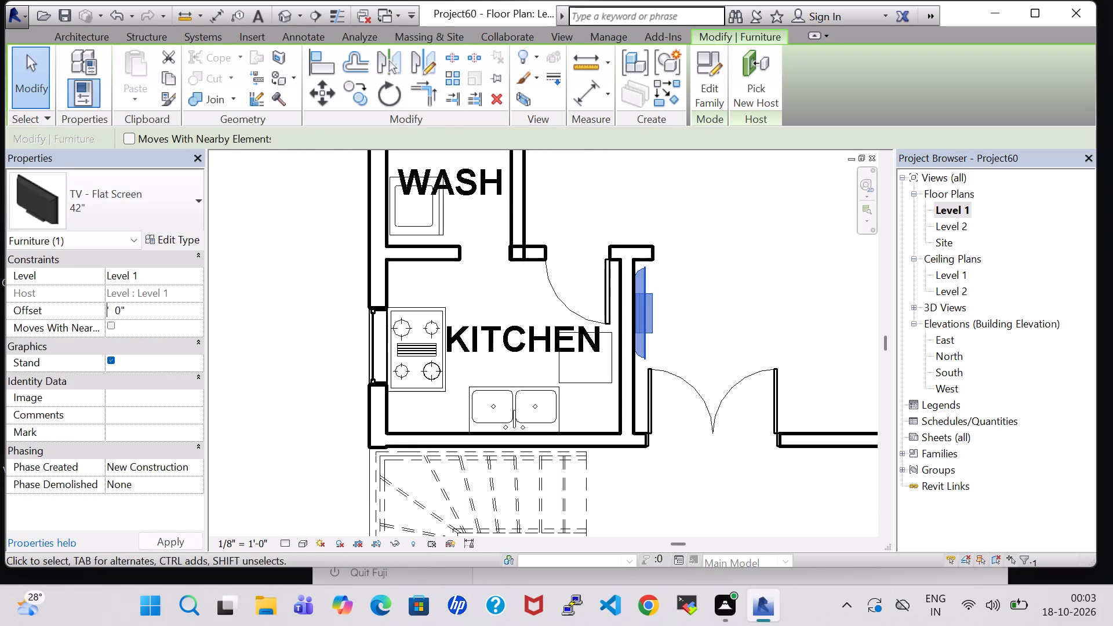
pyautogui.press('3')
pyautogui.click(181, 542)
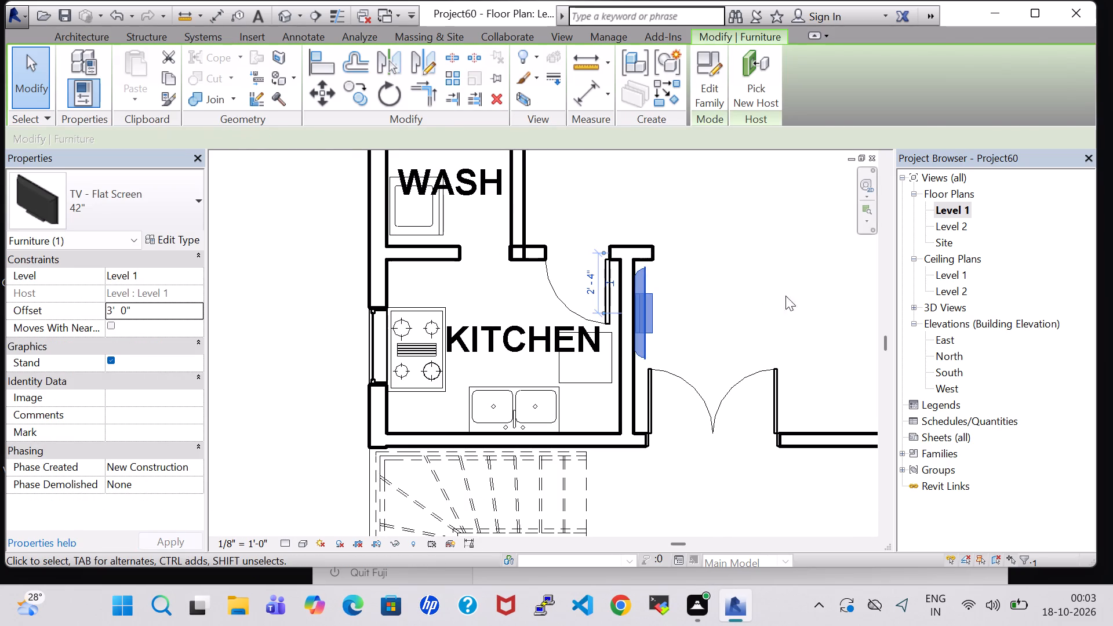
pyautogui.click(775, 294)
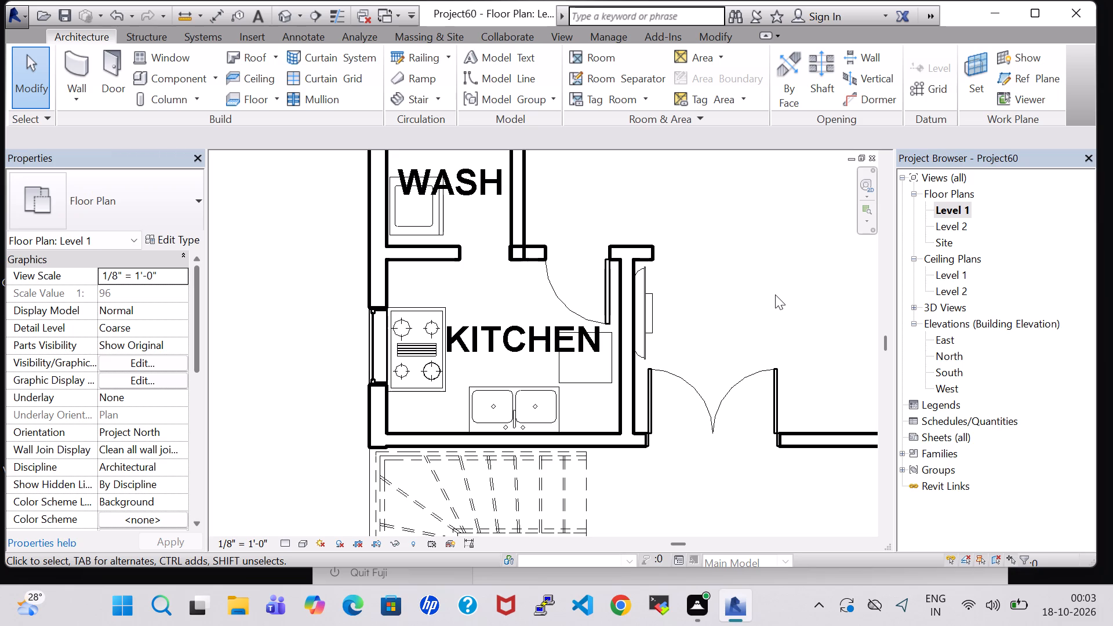
# Load the Table-Dining Round w Chairs family from the Furniture library's Tables folder.
pyautogui.scroll(-2, 775, 294)
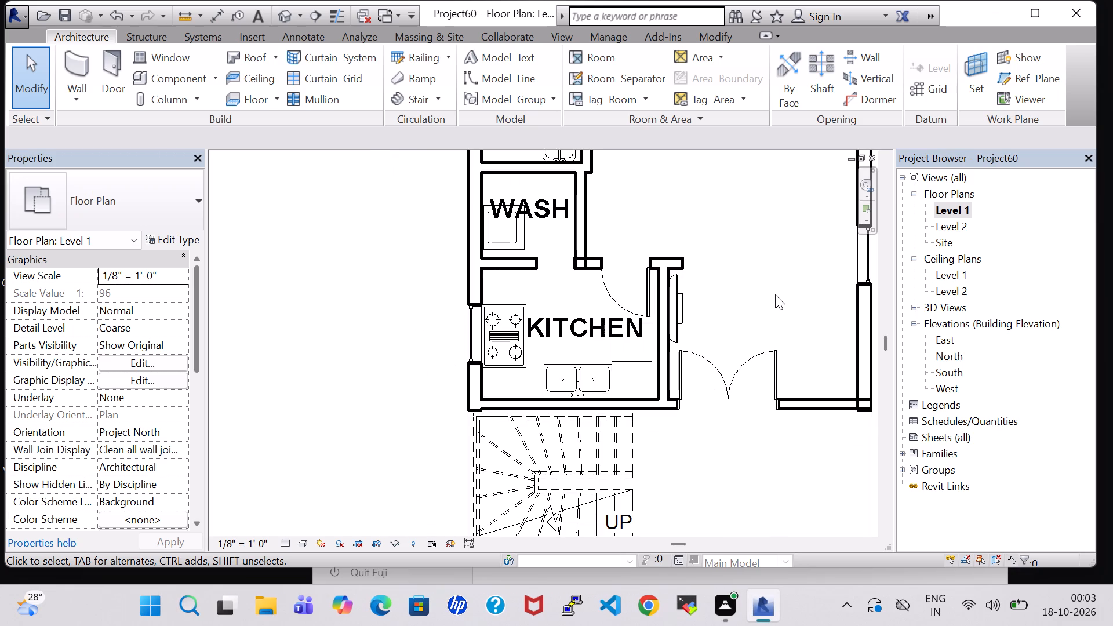
pyautogui.moveTo(775, 294); pyautogui.dragTo(710, 294, button='middle')
pyautogui.scroll(-3, 706, 282)
pyautogui.moveTo(712, 268); pyautogui.dragTo(712, 272, button='middle')
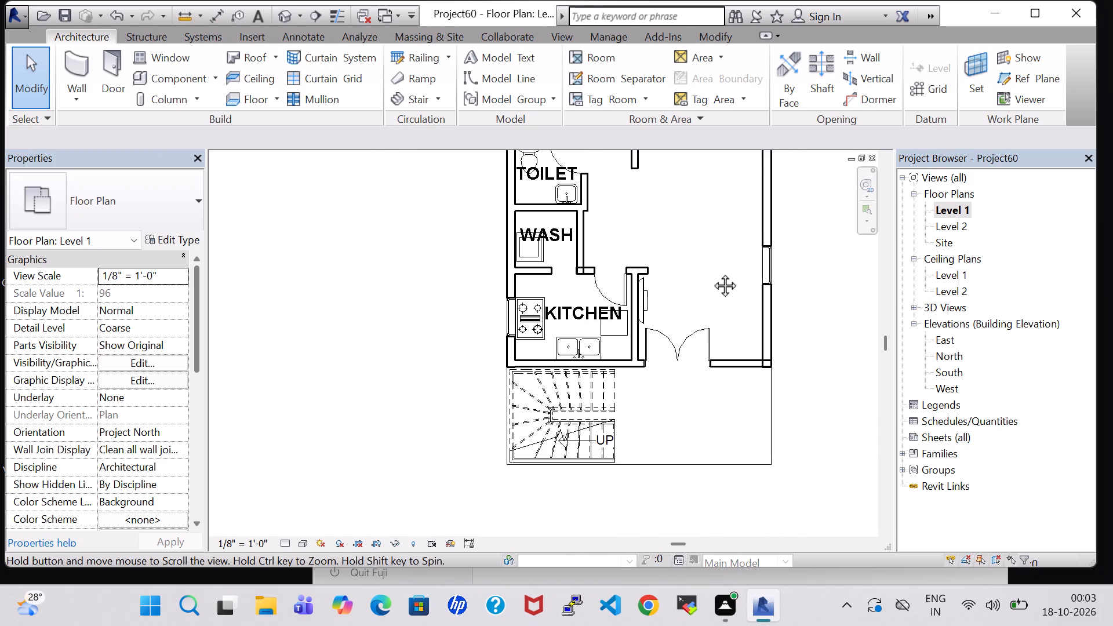
pyautogui.moveTo(712, 272); pyautogui.dragTo(704, 327, button='middle')
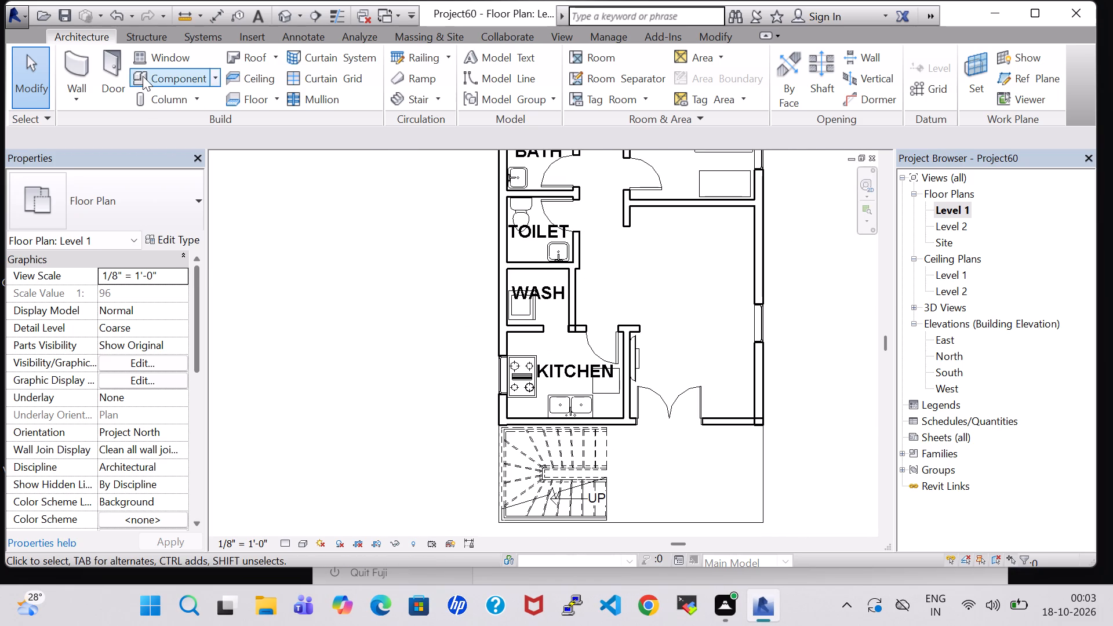
pyautogui.click(143, 76)
pyautogui.click(691, 85)
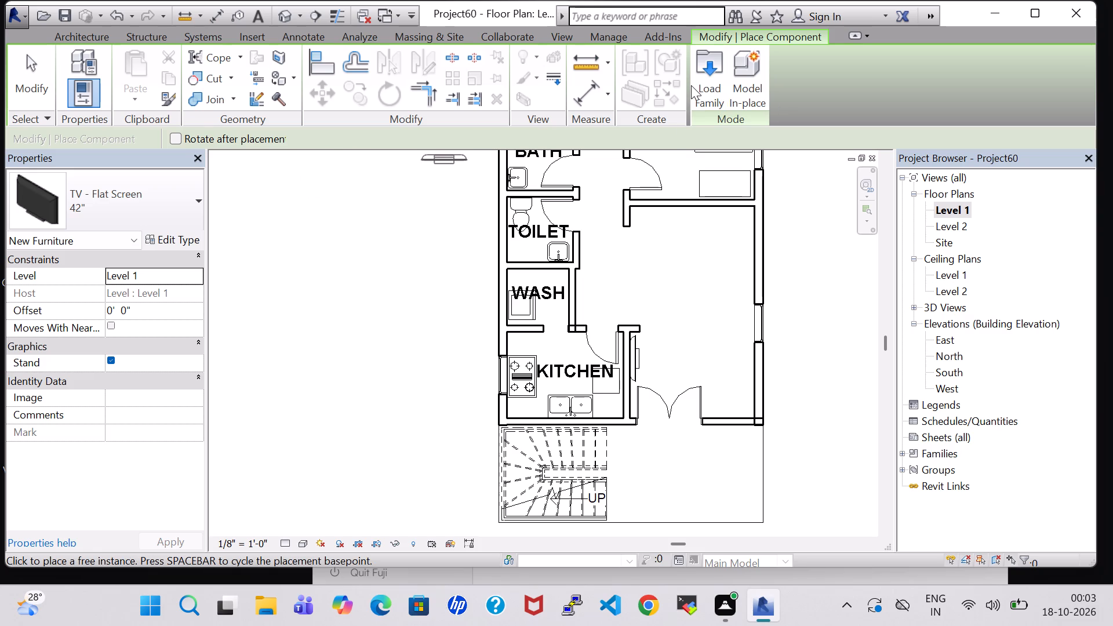
pyautogui.click(706, 86)
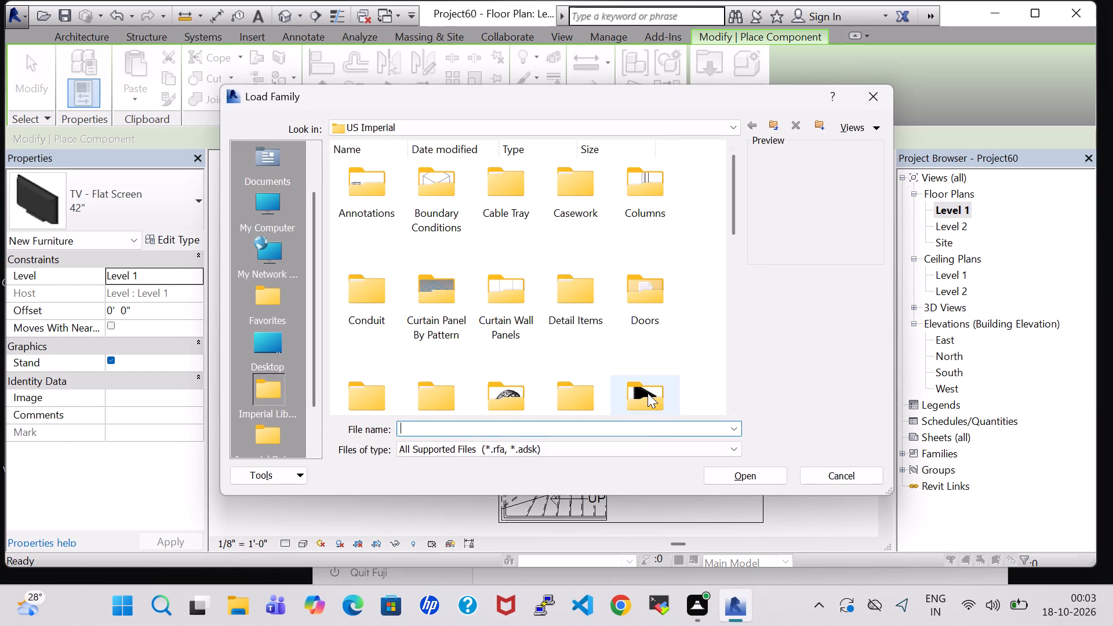
pyautogui.doubleClick(648, 393)
pyautogui.doubleClick(579, 195)
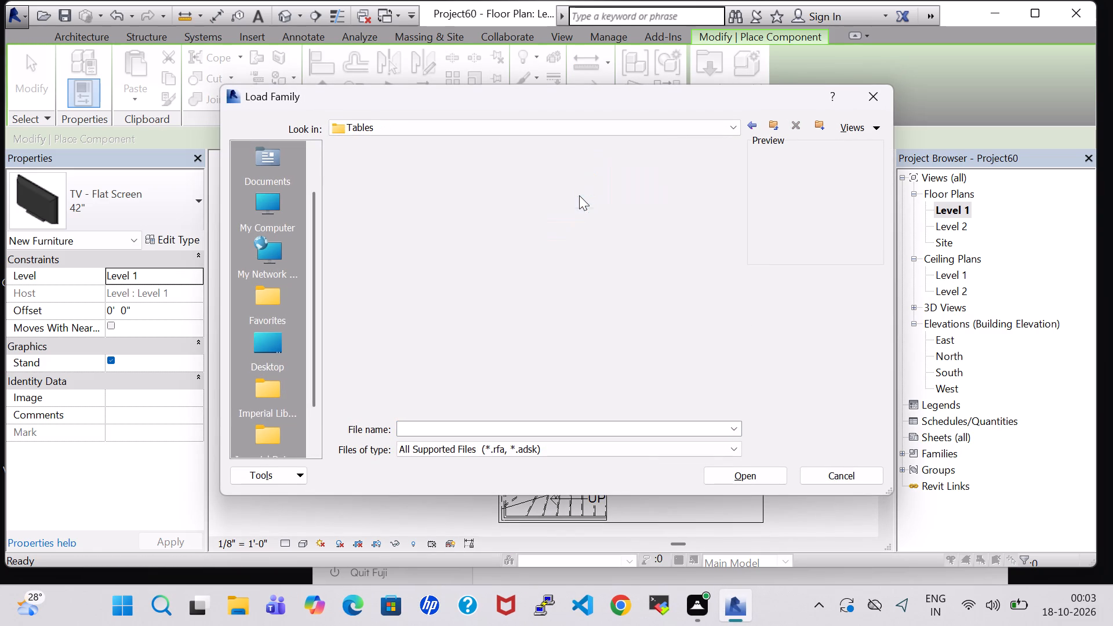
pyautogui.click(577, 206)
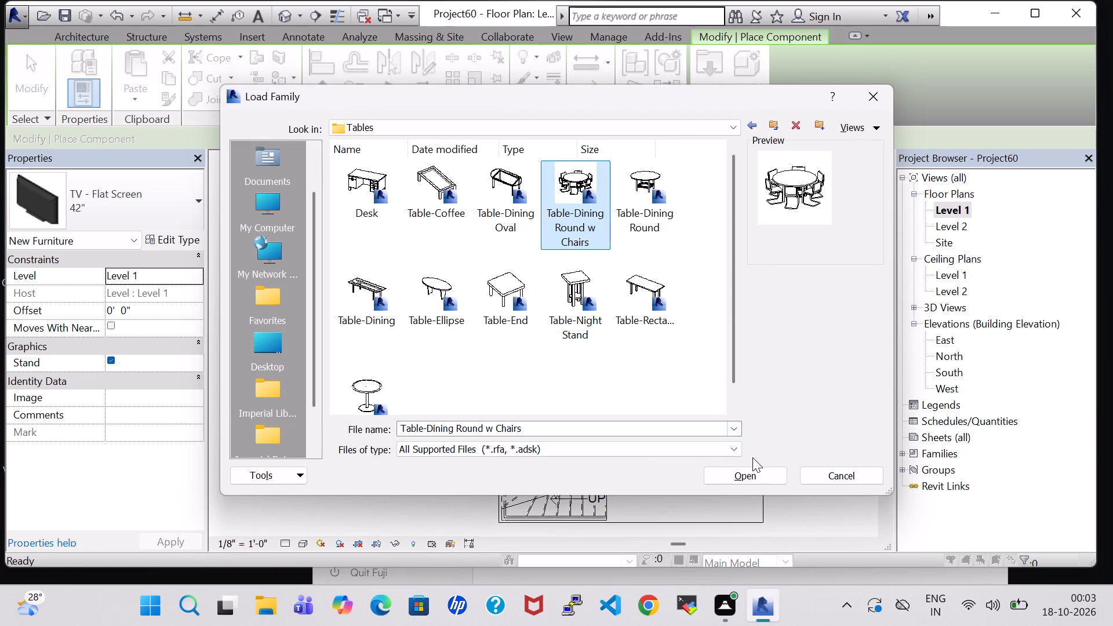
pyautogui.click(761, 474)
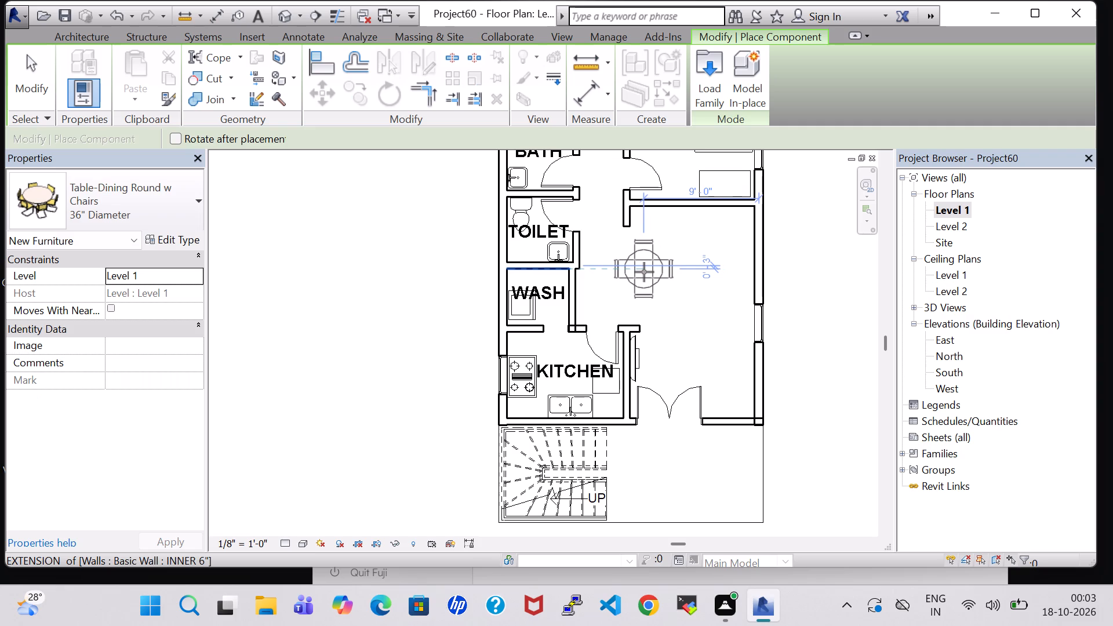
# Place the 36" diameter round dining table with chairs east of the wash area and nudge it slightly east and south.
pyautogui.click(642, 272)
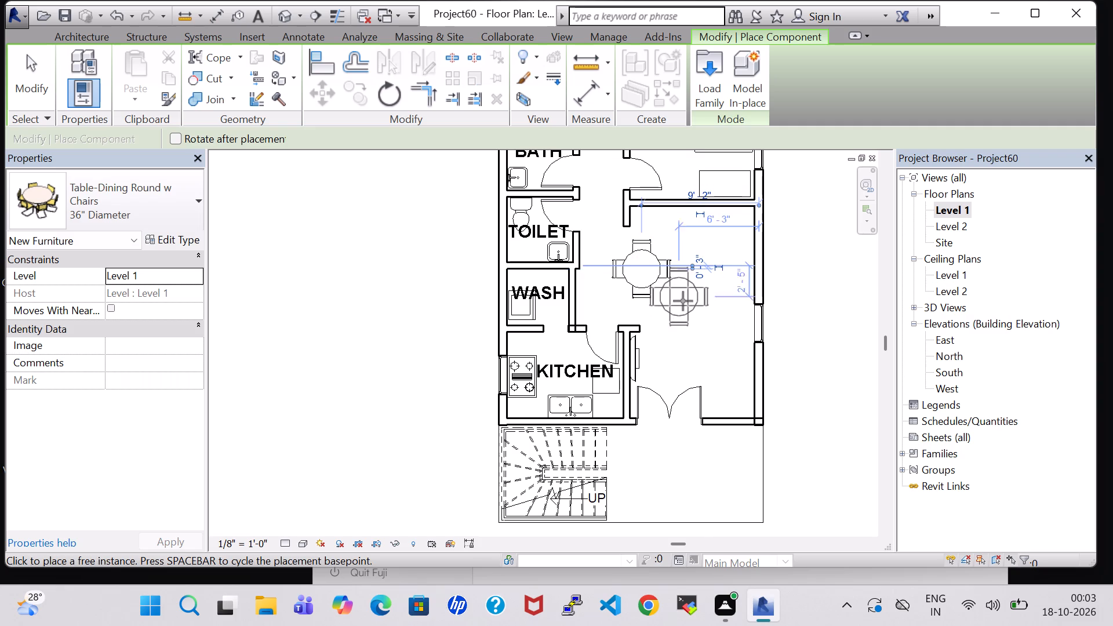
pyautogui.press('Escape')
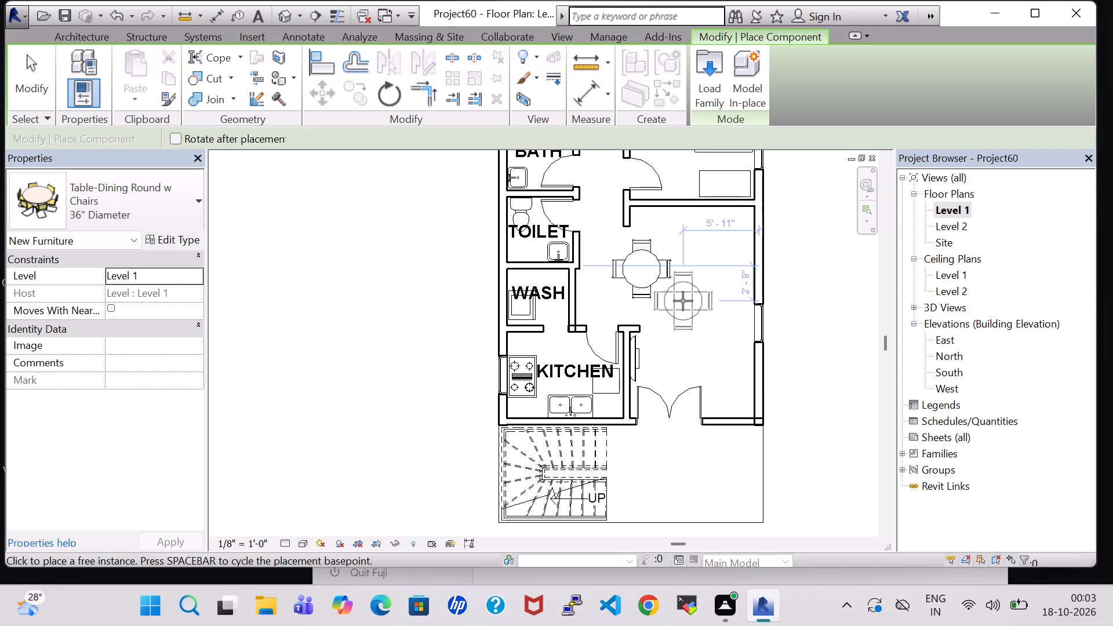
pyautogui.press('Escape')
pyautogui.click(641, 267)
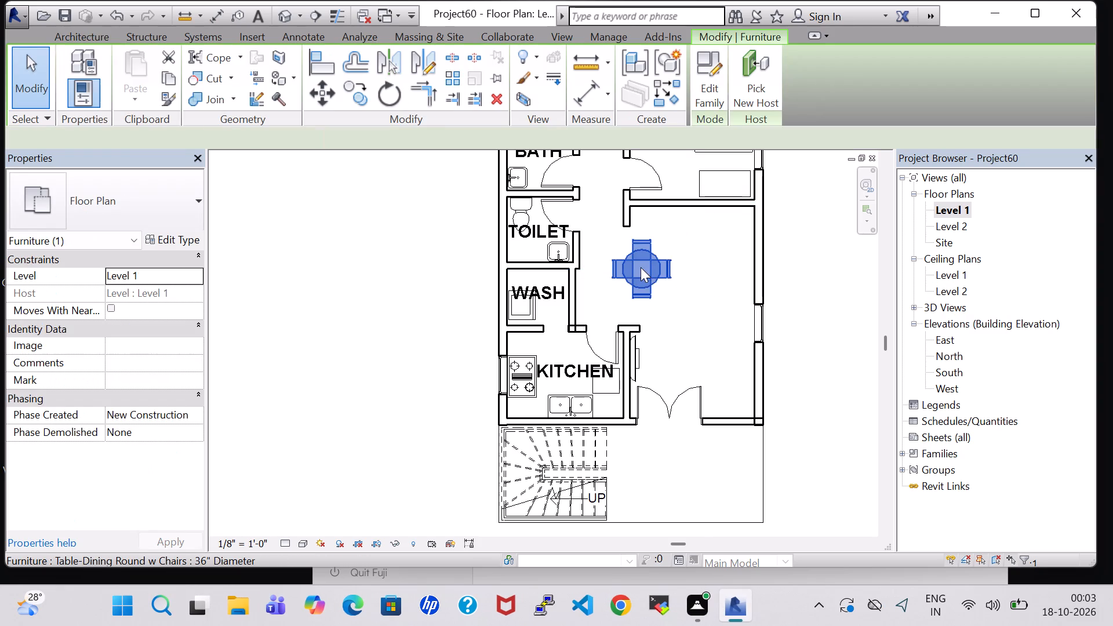
pyautogui.press('Right')
pyautogui.press('Right')
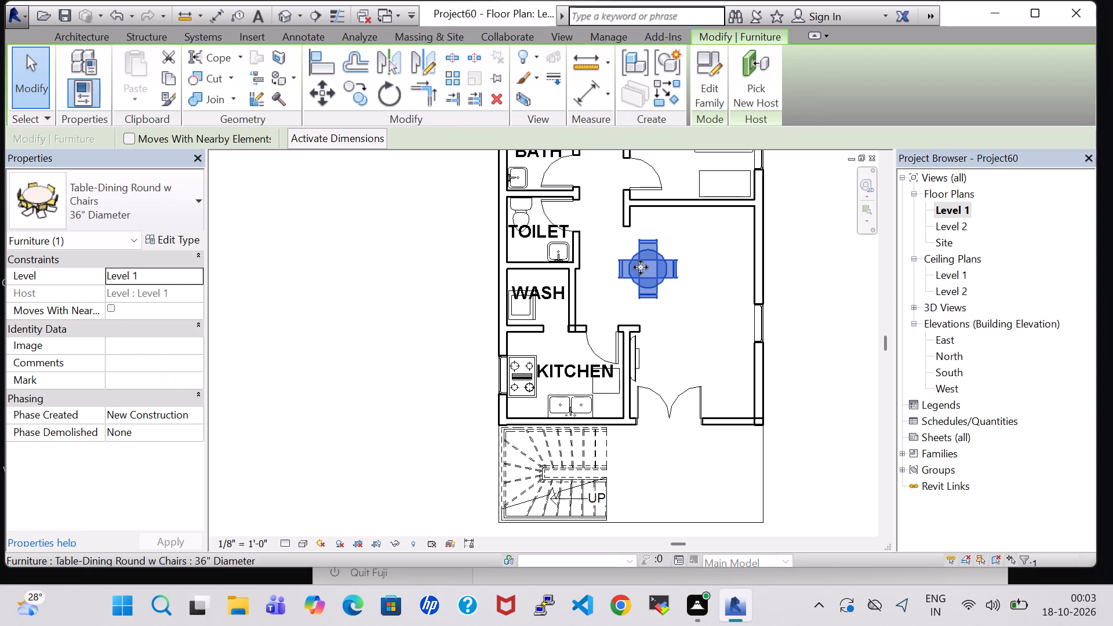
pyautogui.press('Down')
pyautogui.click(800, 303)
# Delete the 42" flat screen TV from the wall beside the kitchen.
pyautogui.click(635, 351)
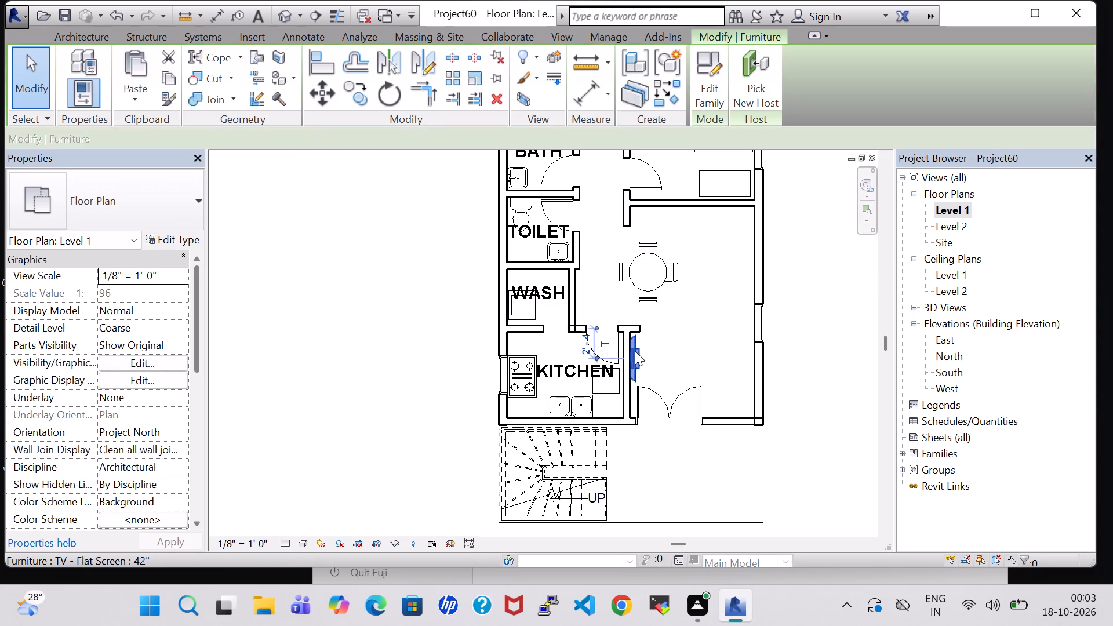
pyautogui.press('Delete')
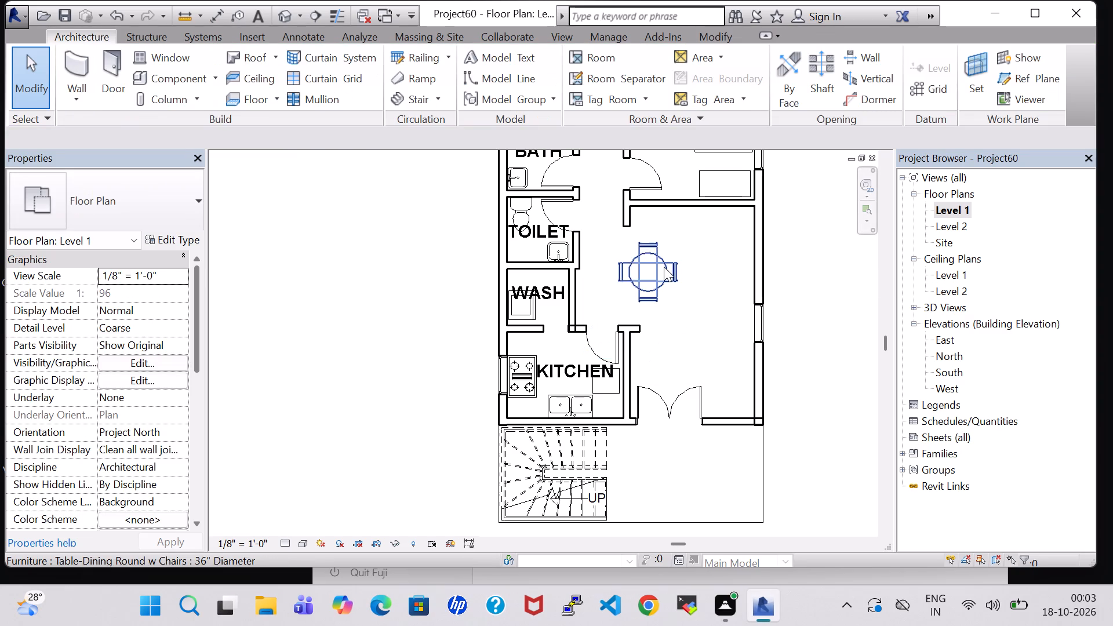
# Nudge the round dining table slightly south and west, keeping it in the open area beside the wash area.
pyautogui.click(664, 267)
pyautogui.press('Down')
pyautogui.press('Down')
pyautogui.press('Left')
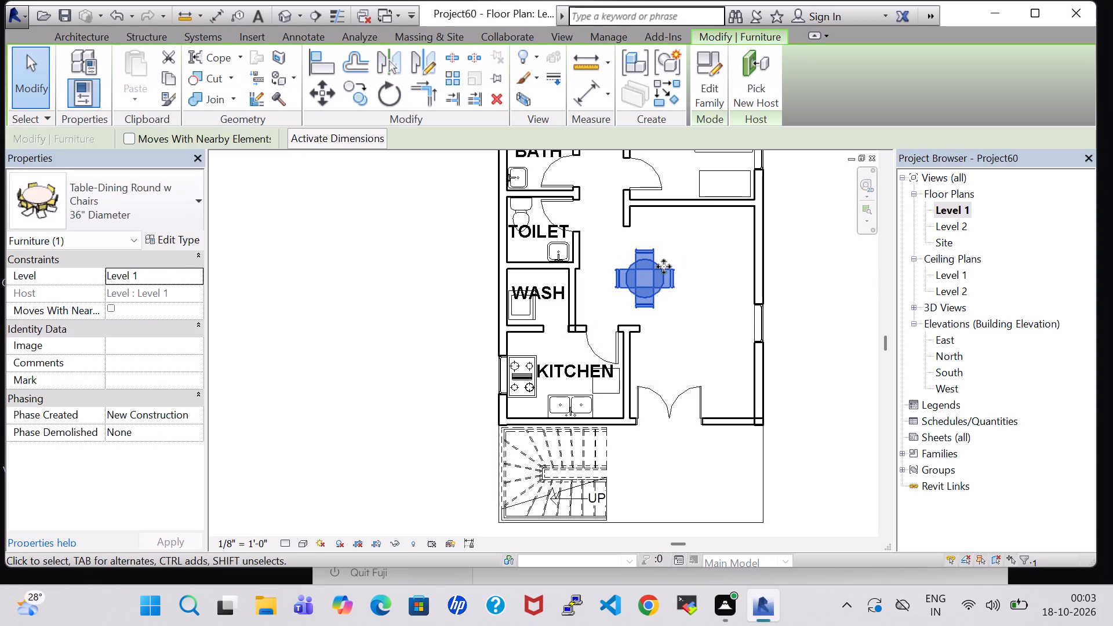
pyautogui.press('Up')
pyautogui.press('Left')
pyautogui.click(816, 293)
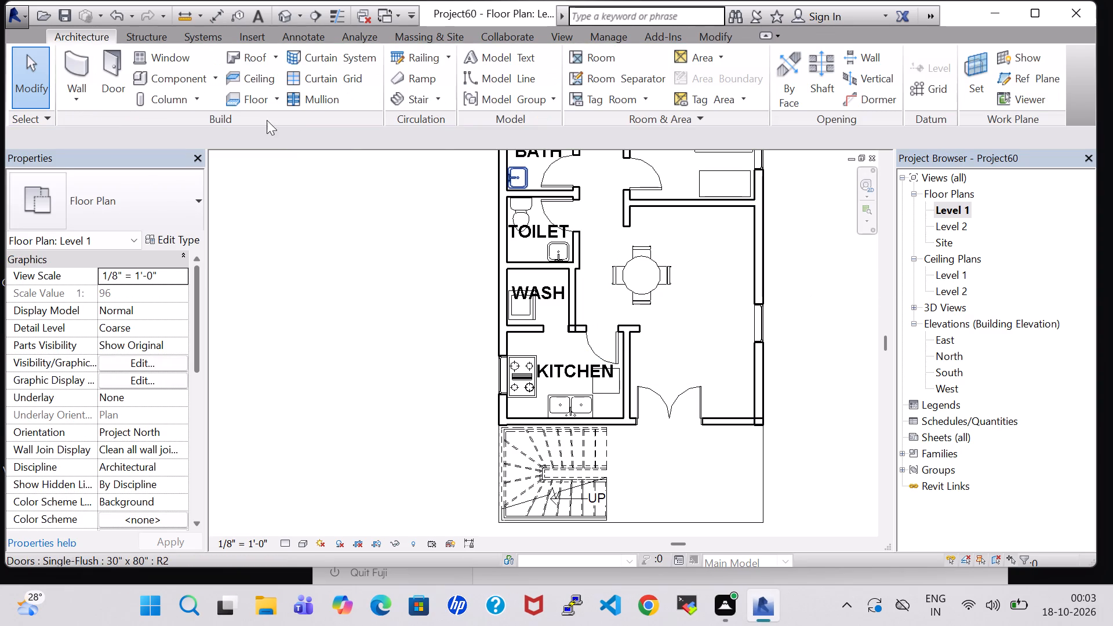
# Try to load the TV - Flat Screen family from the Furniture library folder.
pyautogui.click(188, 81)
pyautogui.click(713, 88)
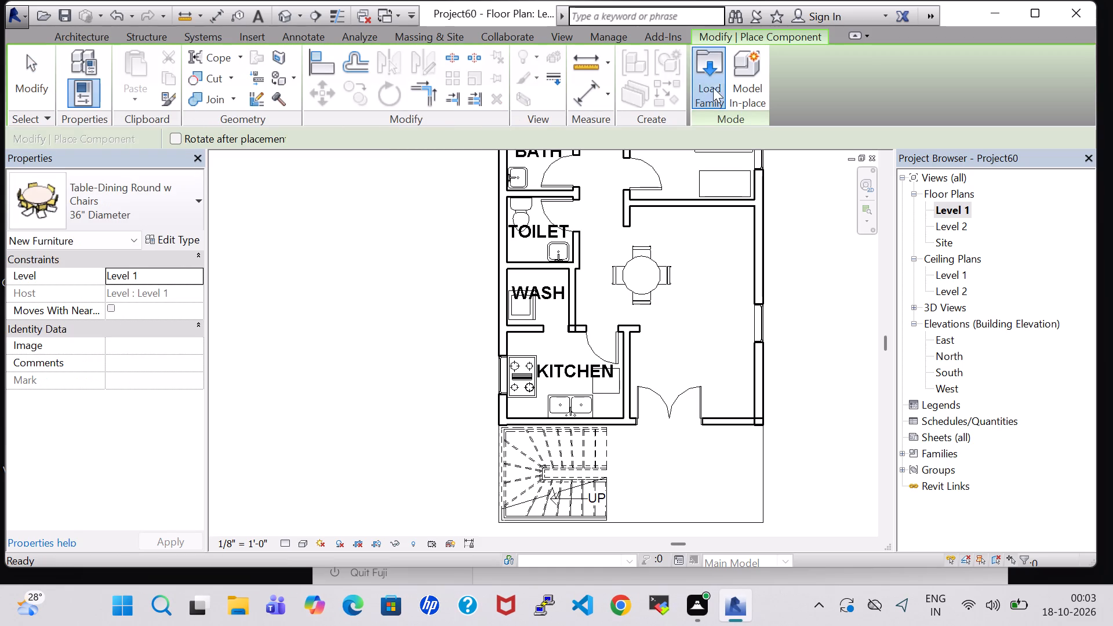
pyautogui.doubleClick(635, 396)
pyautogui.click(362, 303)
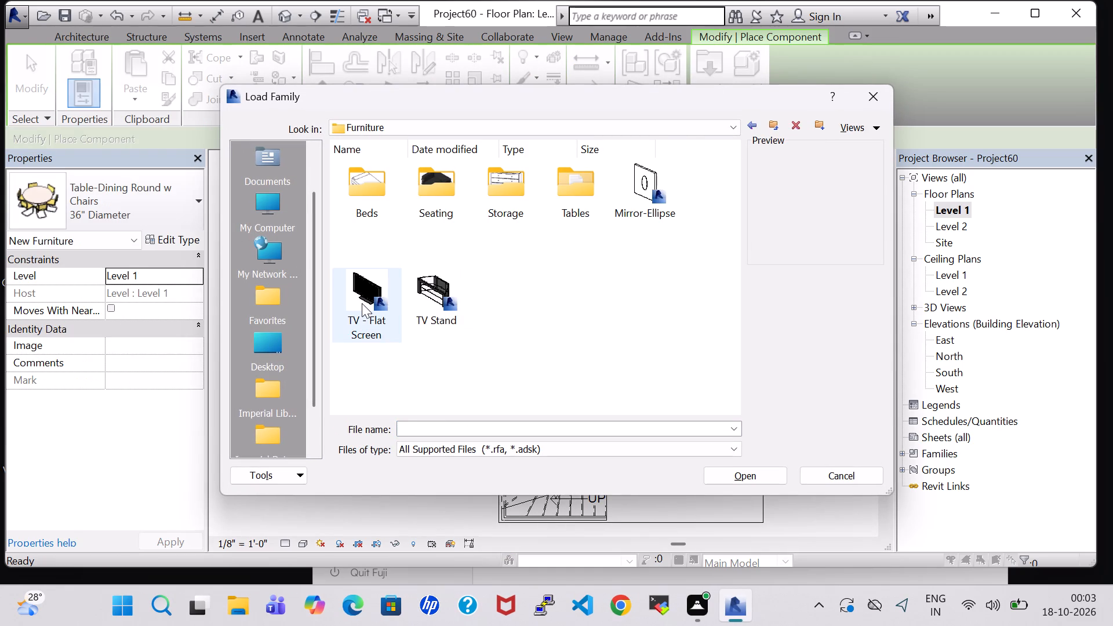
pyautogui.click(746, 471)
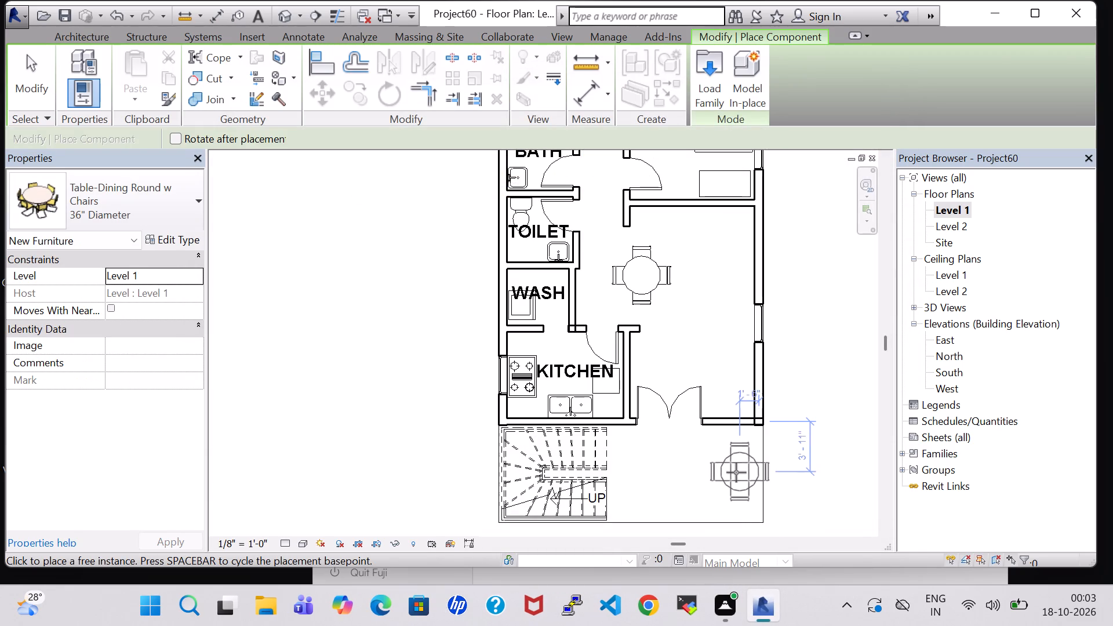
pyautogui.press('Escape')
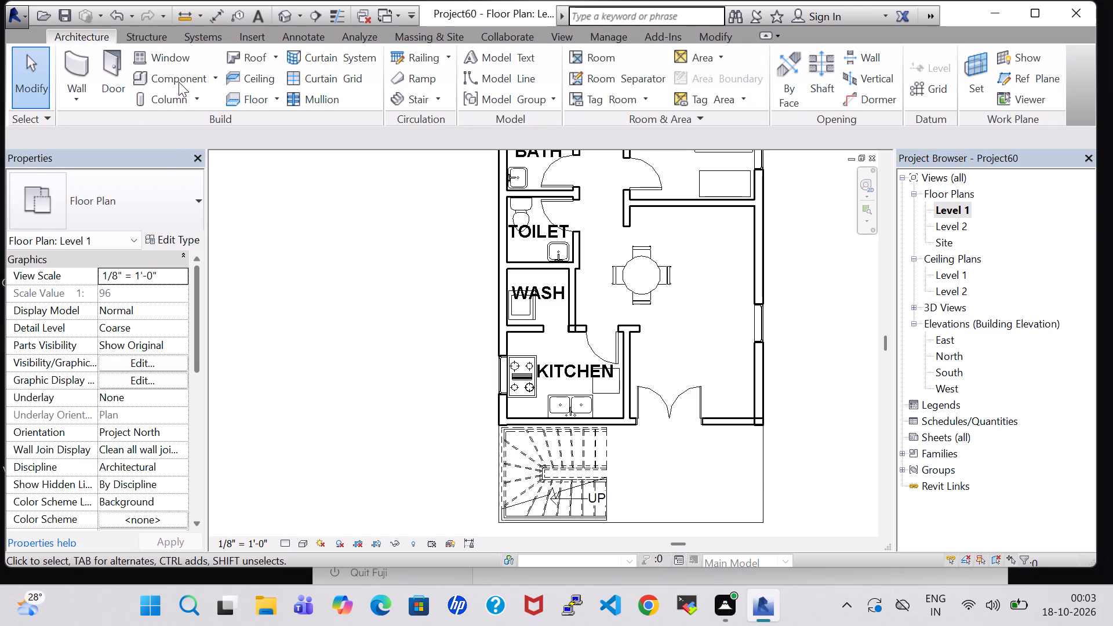
# Look through the loaded component types for the TV - Flat Screen family.
pyautogui.click(179, 82)
pyautogui.click(167, 191)
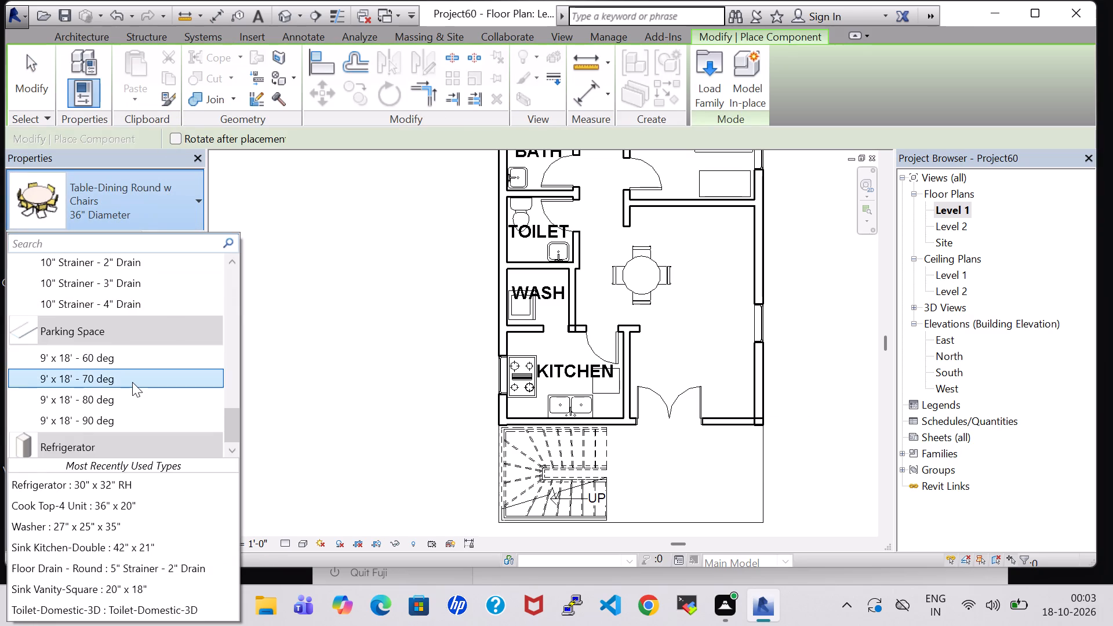
pyautogui.scroll(20, 132, 382)
pyautogui.scroll(11, 132, 382)
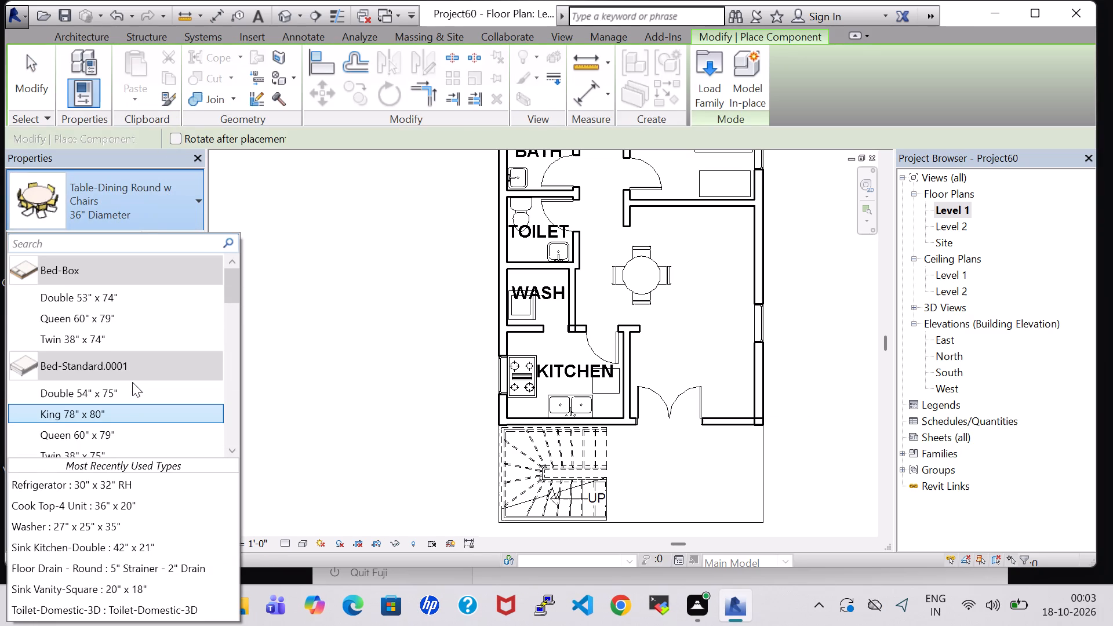
pyautogui.scroll(-13, 133, 362)
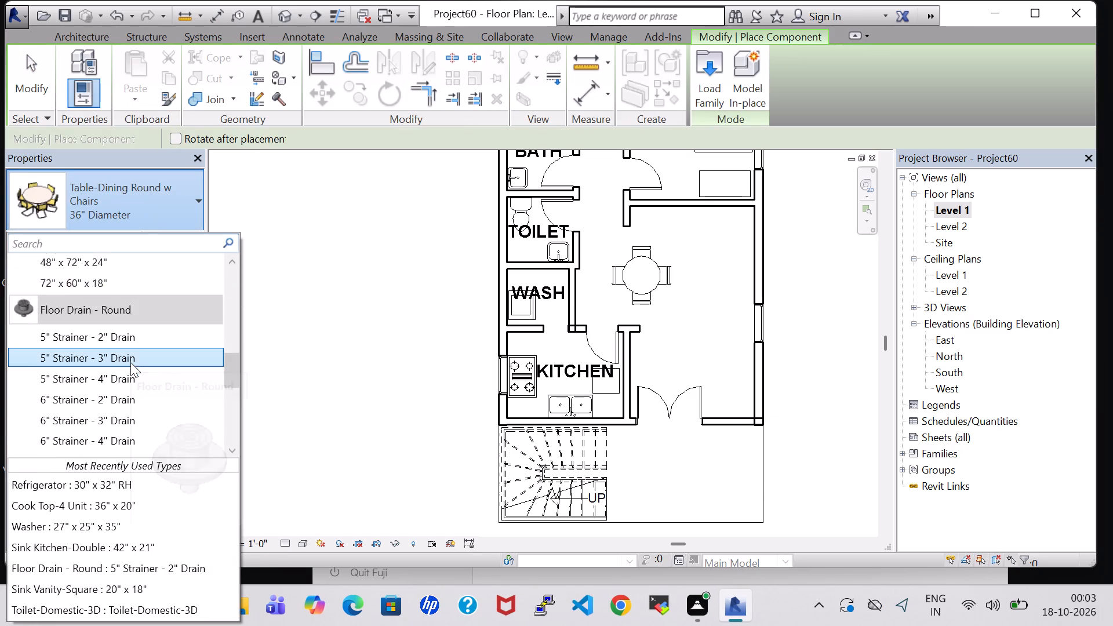
pyautogui.scroll(-13, 130, 362)
pyautogui.scroll(-3, 110, 321)
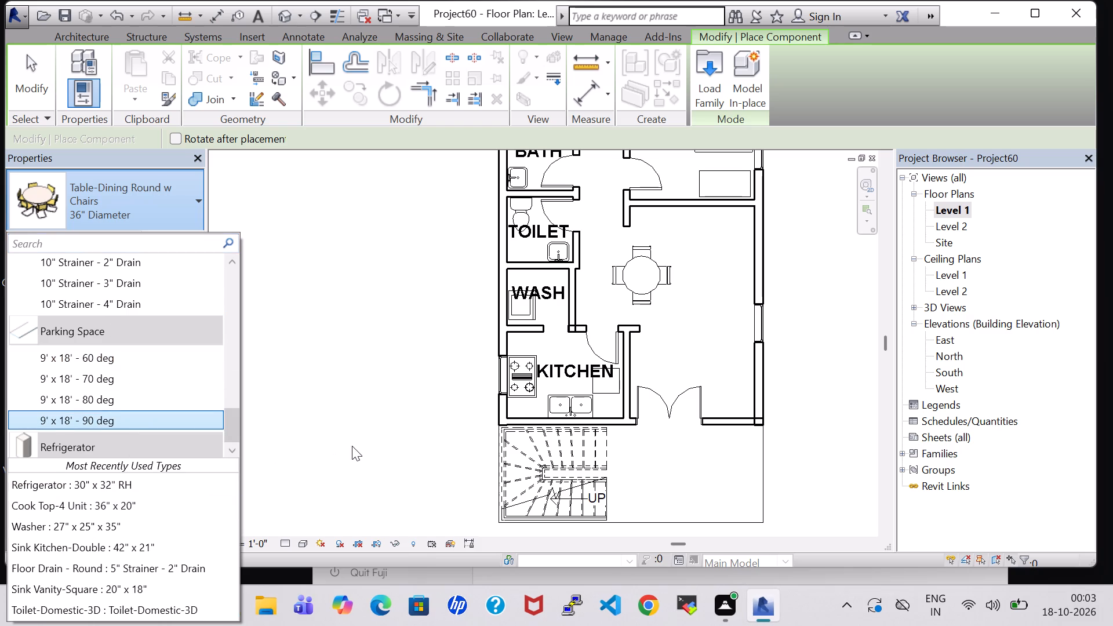
pyautogui.press('Escape')
pyautogui.press('Escape')
pyautogui.click(172, 71)
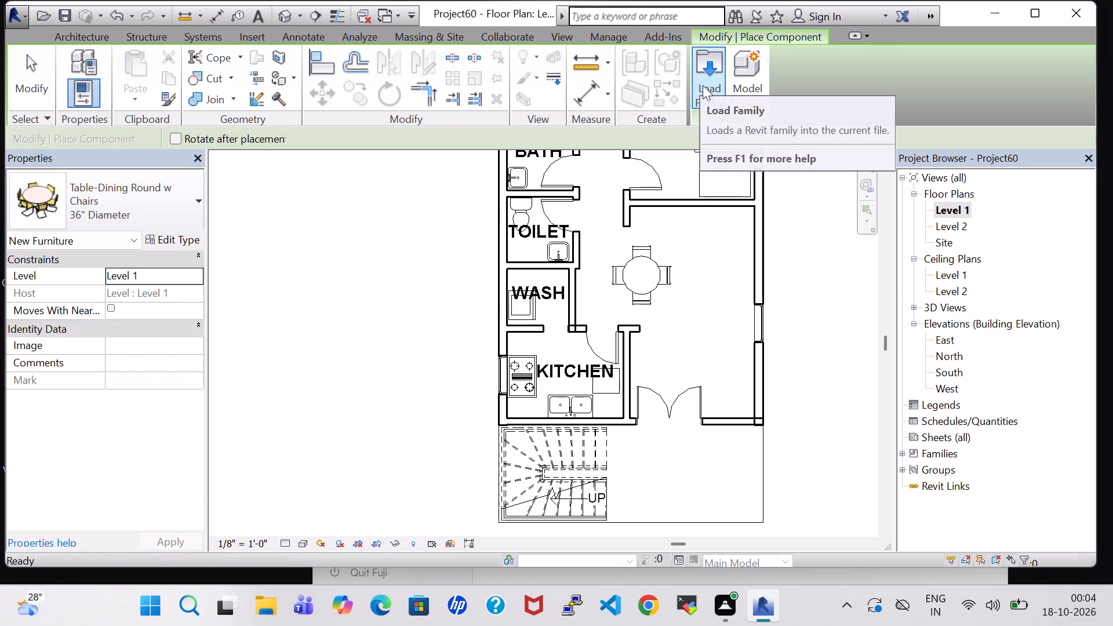
# Undo the recent nudges of the round dining table and the deletion of the 42" flat screen TV beside the kitchen.
pyautogui.hotkey('ctrl', 'z')
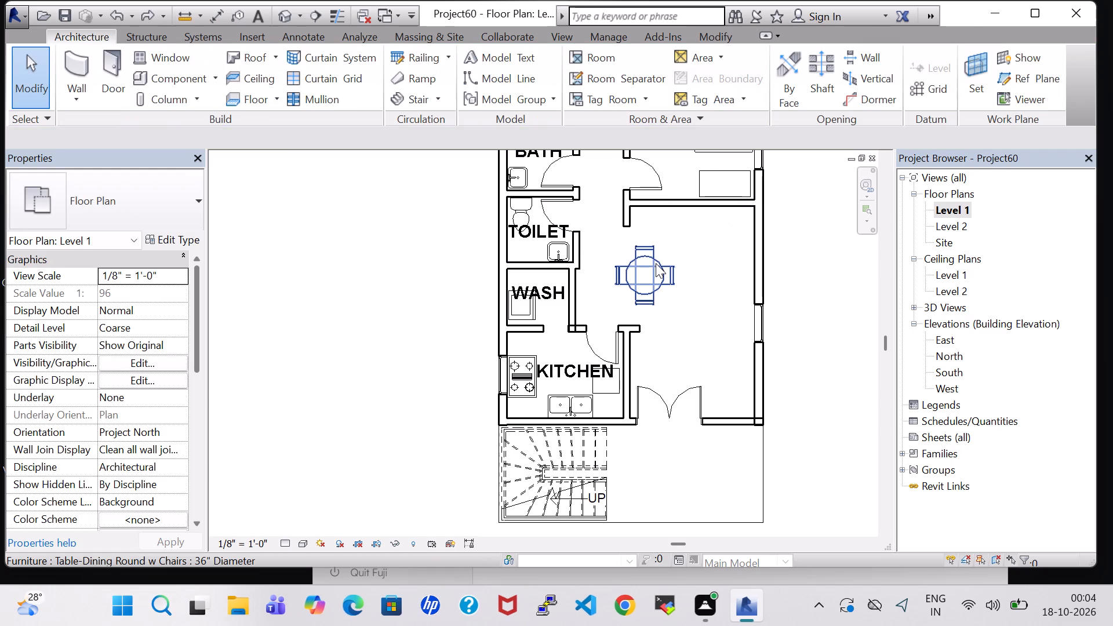
pyautogui.hotkey('ctrl', 'z')
pyautogui.hotkey('ctrl', 'z')
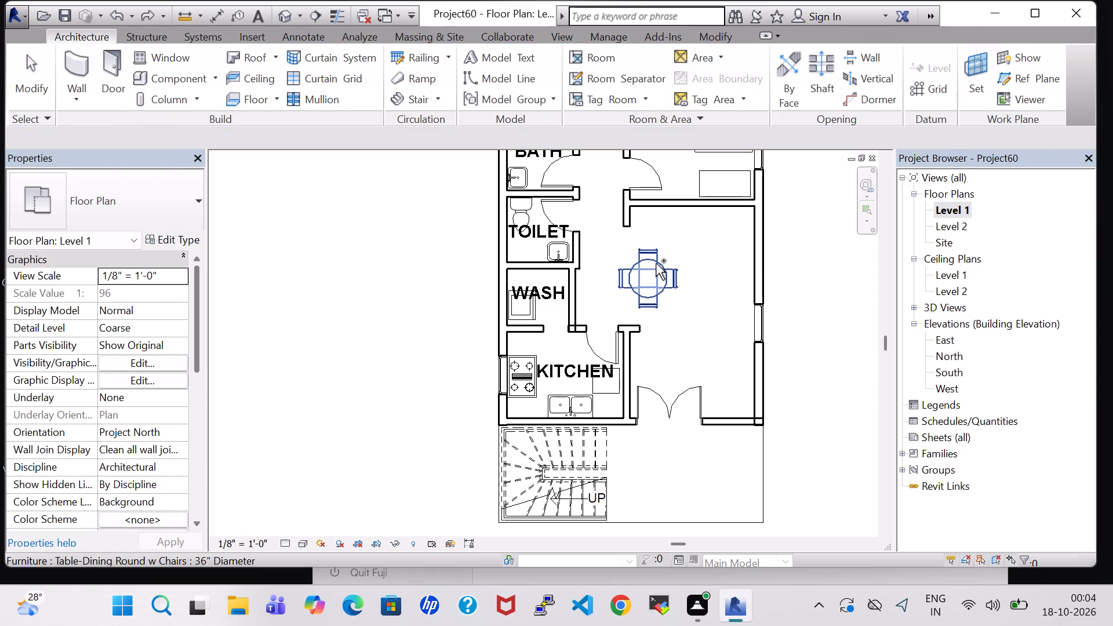
pyautogui.hotkey('ctrl', 'z')
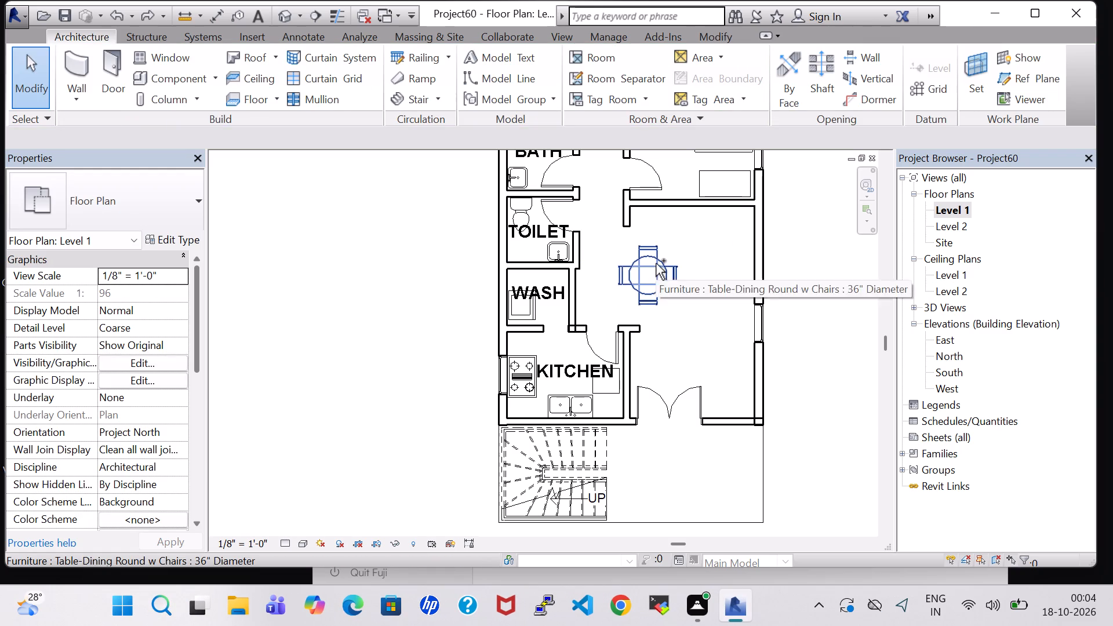
pyautogui.hotkey('ctrl', 'z')
pyautogui.hotkey('ctrl', 'z')
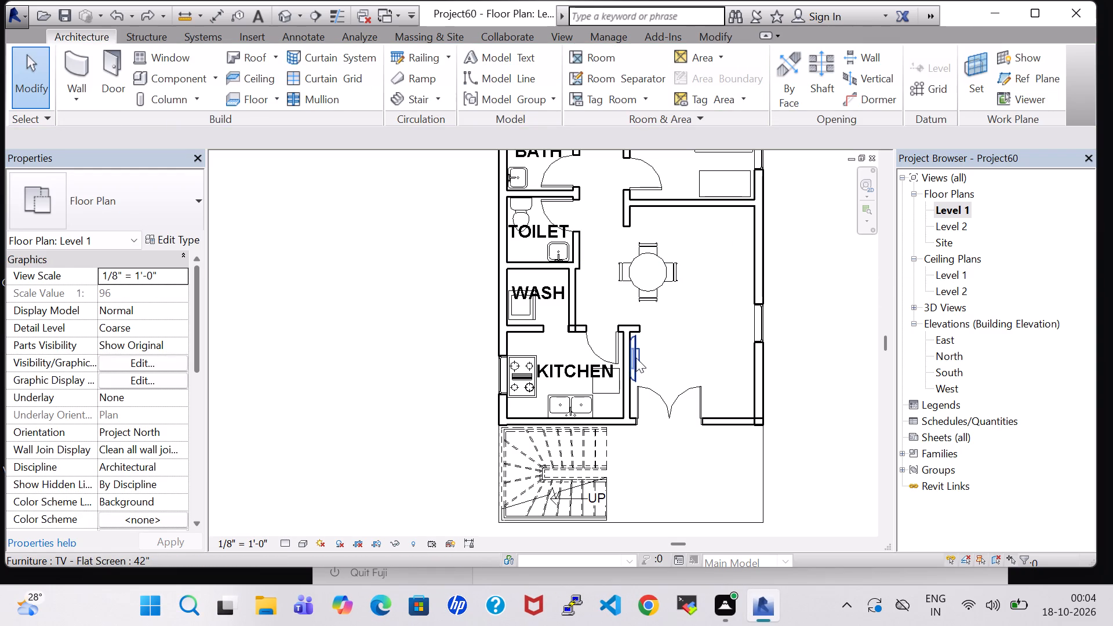
# Create a similar 42" flat screen TV on the living area's north wall, north of the dining table, and nudge it slightly south.
pyautogui.click(637, 358)
pyautogui.rightClick(637, 358)
pyautogui.click(708, 316)
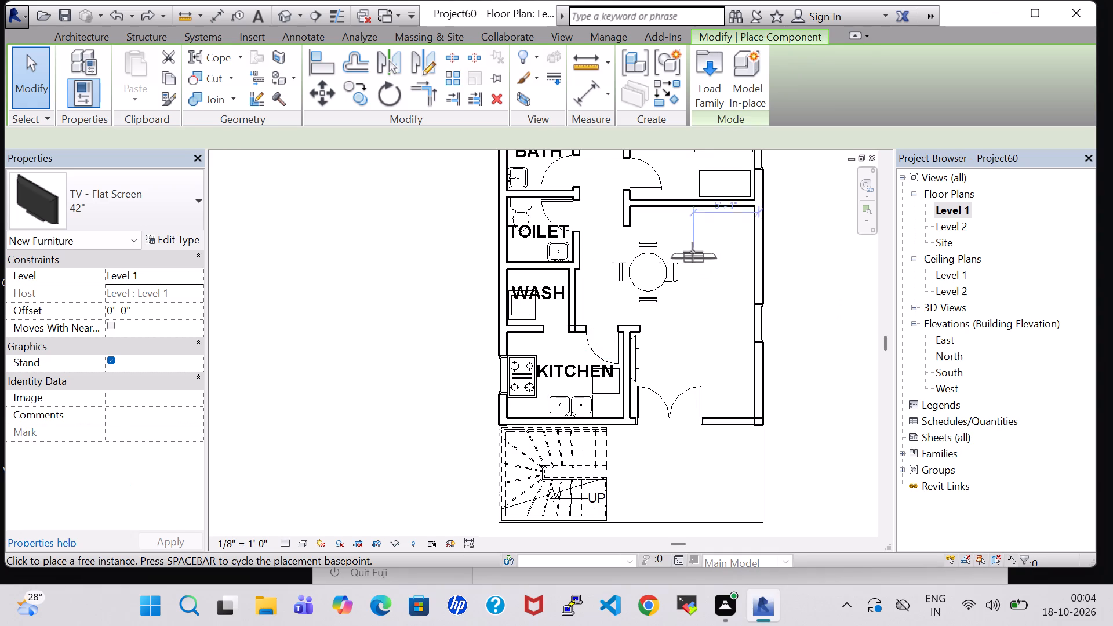
pyautogui.scroll(4, 686, 224)
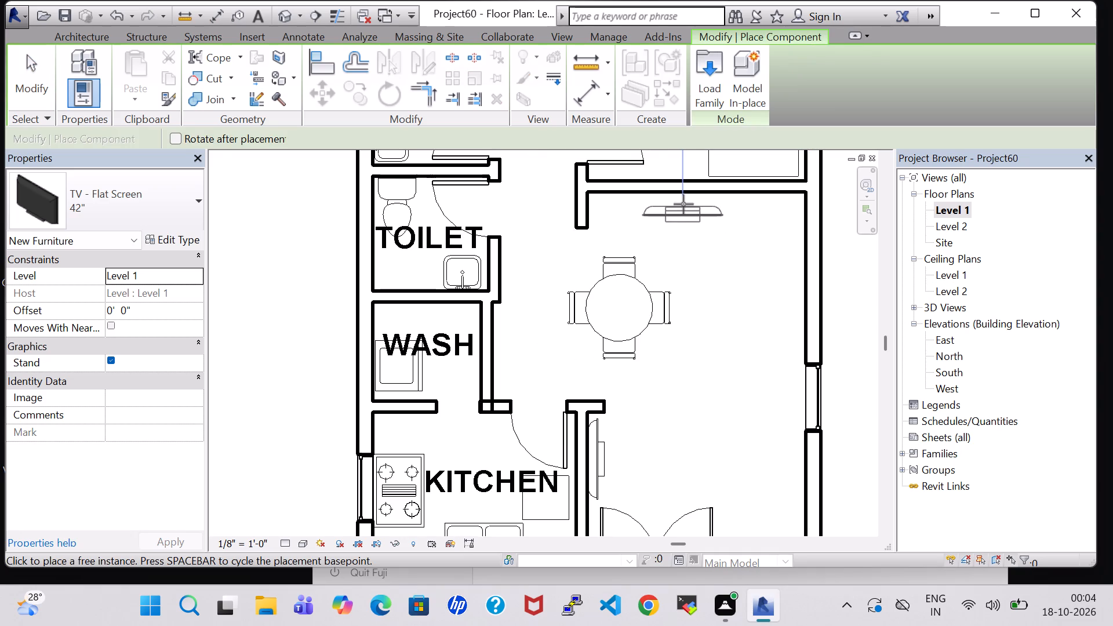
pyautogui.scroll(5, 683, 202)
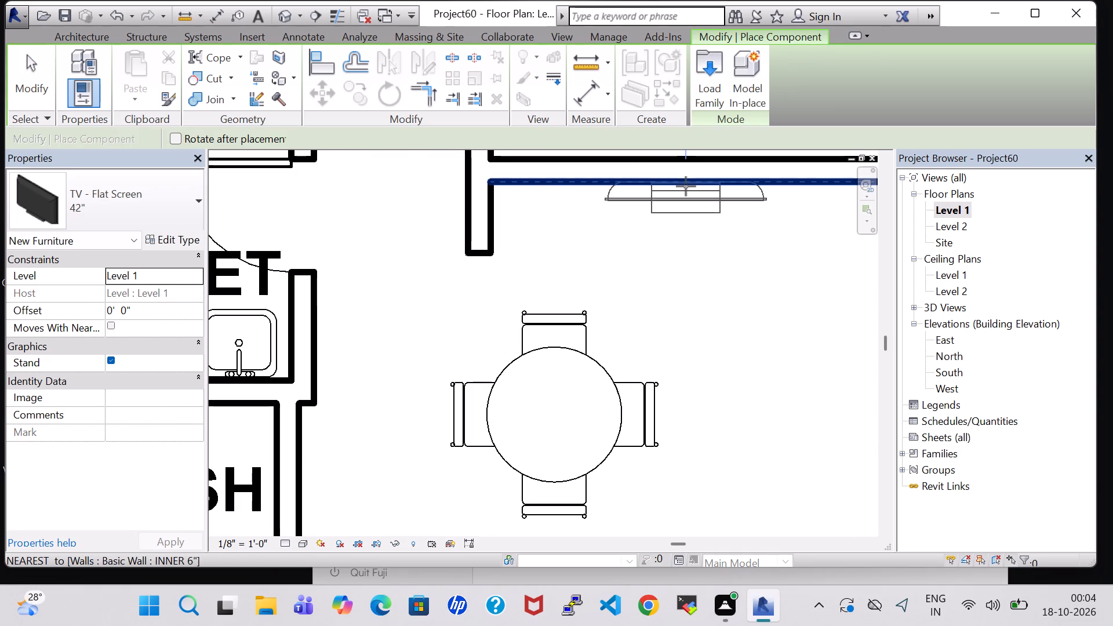
pyautogui.click(686, 186)
pyautogui.press('Escape')
pyautogui.press('Escape')
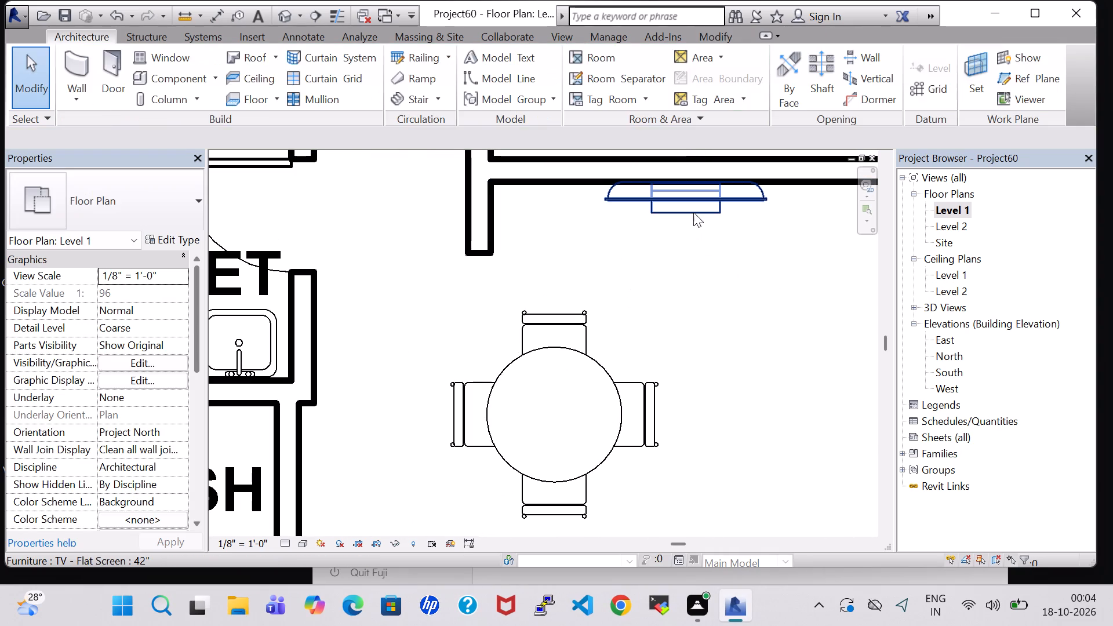
pyautogui.click(693, 211)
pyautogui.press('Down')
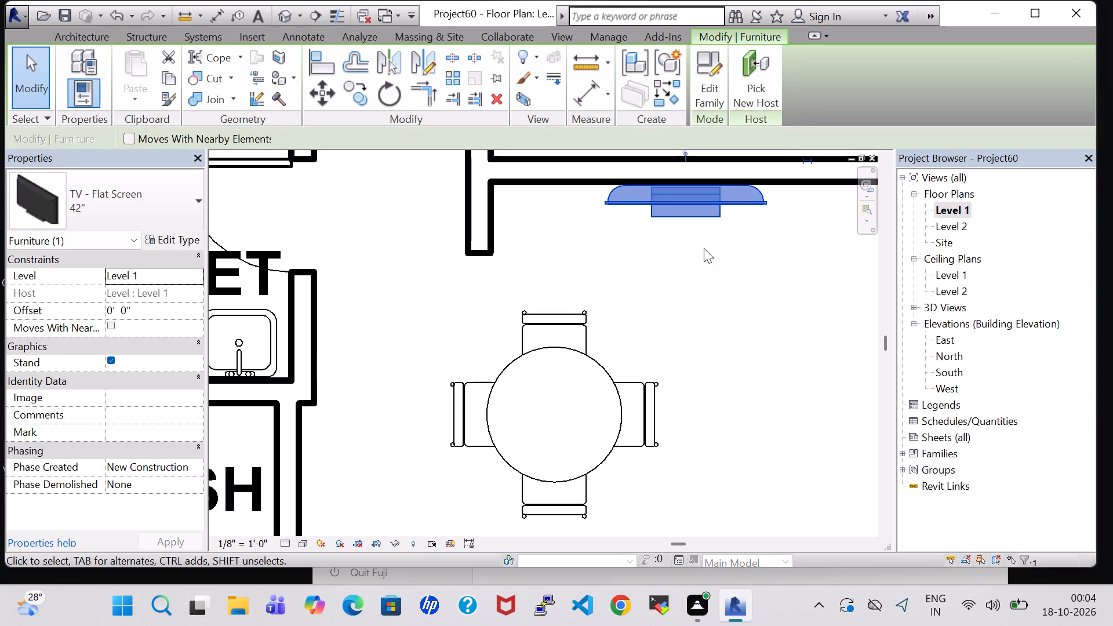
pyautogui.click(705, 267)
# Set the north-wall TV's offset from Level 1 to 3' 0".
pyautogui.click(679, 214)
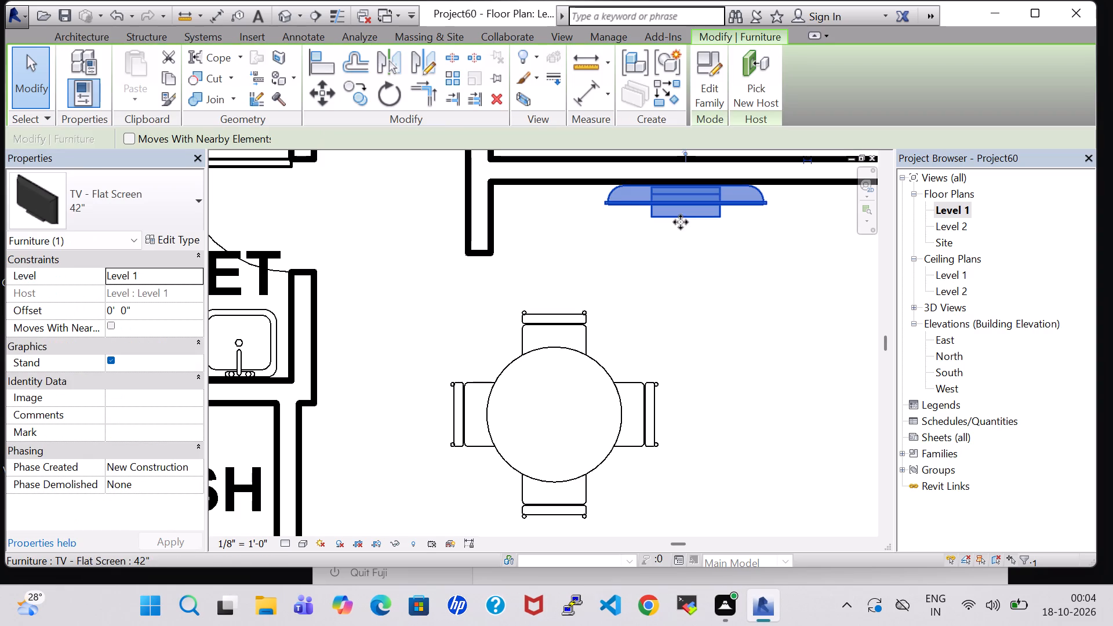
pyautogui.click(114, 312)
pyautogui.press('BackSpace')
pyautogui.press('3')
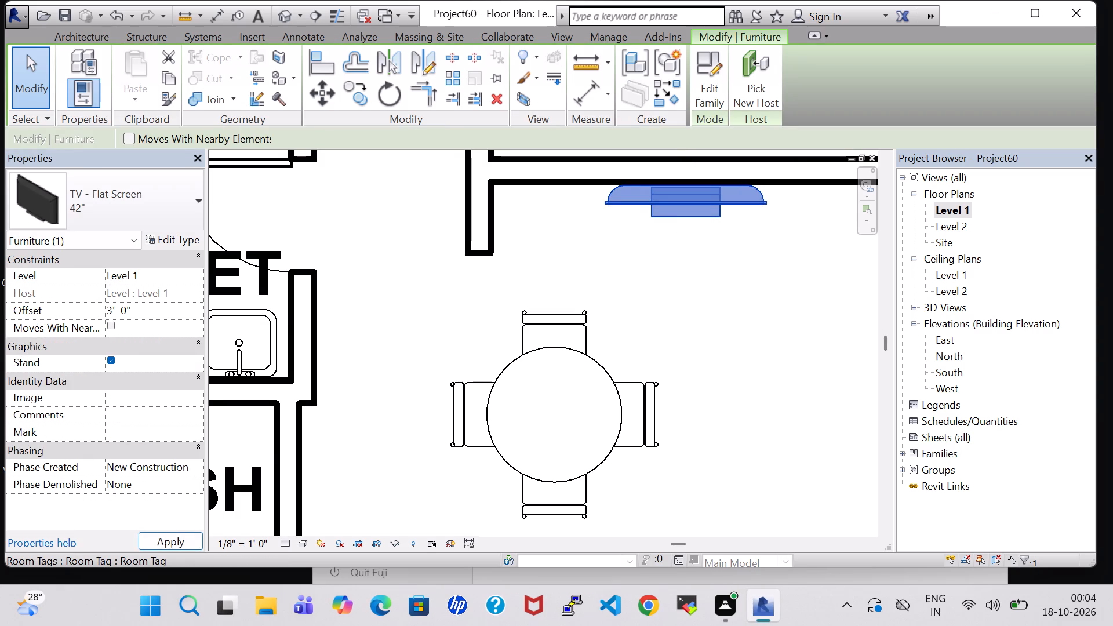
pyautogui.click(768, 339)
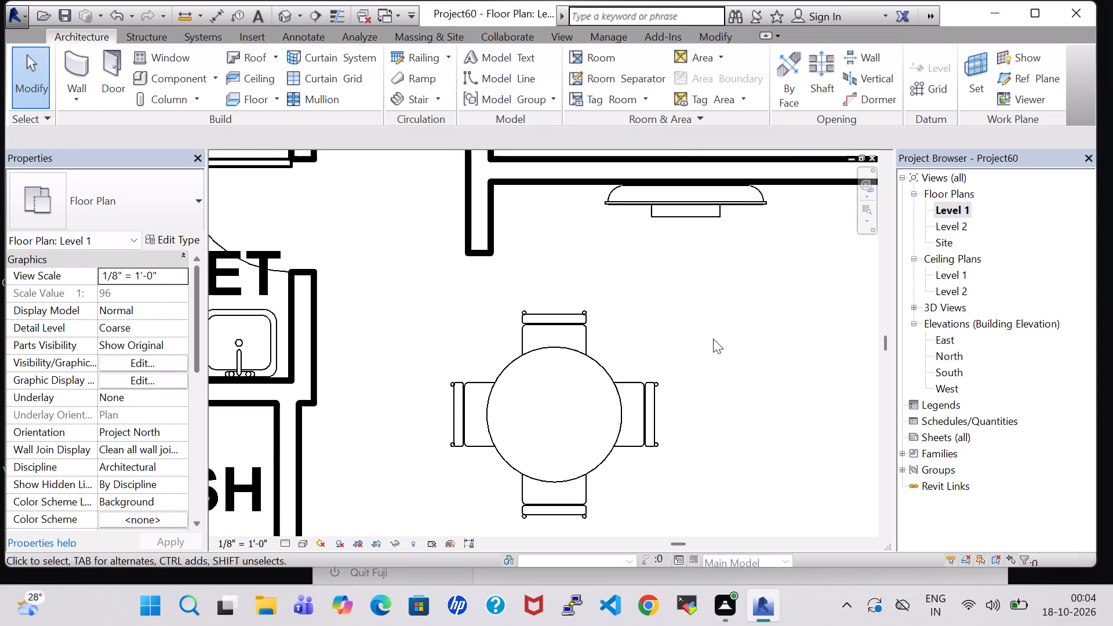
# Delete the original 42" flat screen TV from the wall beside the kitchen.
pyautogui.scroll(-3, 713, 339)
pyautogui.moveTo(703, 369); pyautogui.dragTo(714, 271, button='middle')
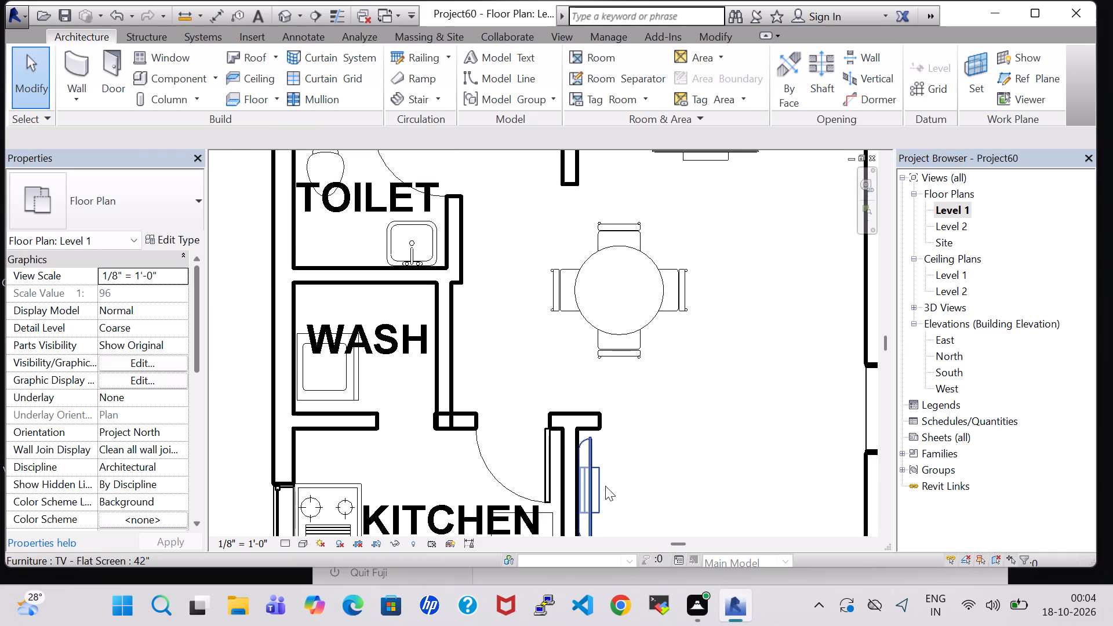
pyautogui.click(605, 486)
pyautogui.press('Delete')
pyautogui.scroll(-3, 731, 340)
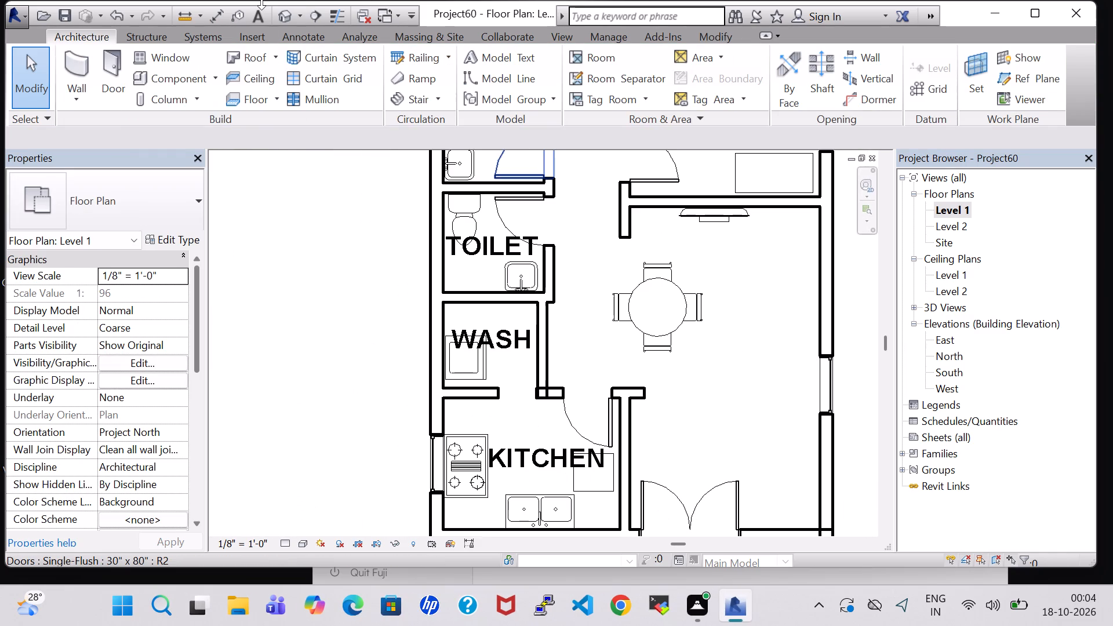
# Examine the north-wall TV and the dining table in the 3D view, then return to the Level 1 floor plan.
pyautogui.click(286, 19)
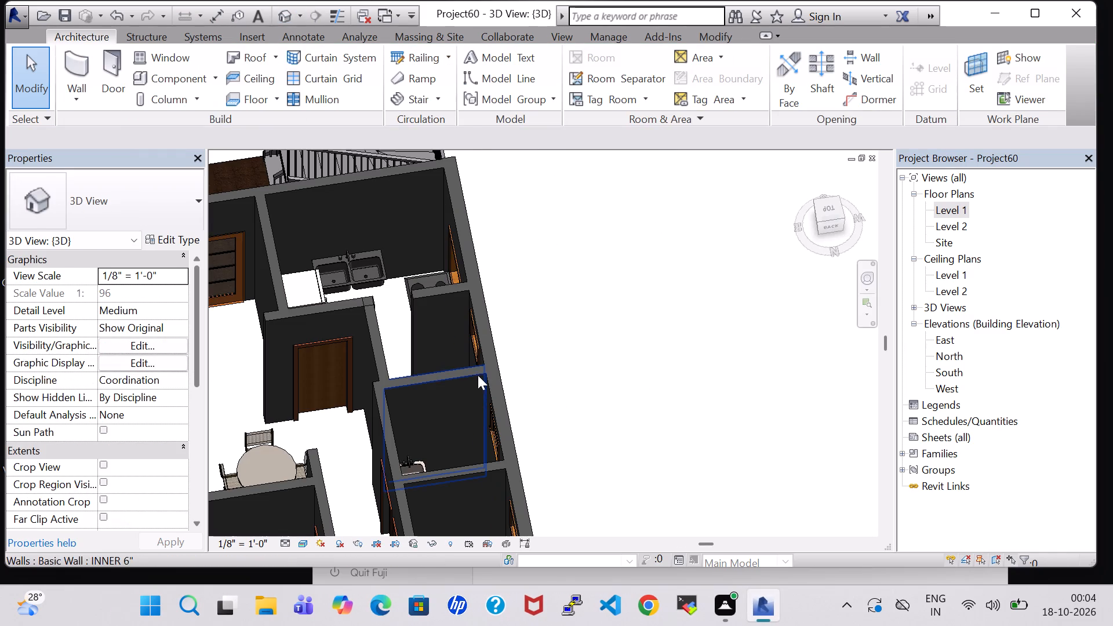
pyautogui.moveTo(236, 388); pyautogui.dragTo(374, 388, button='middle')
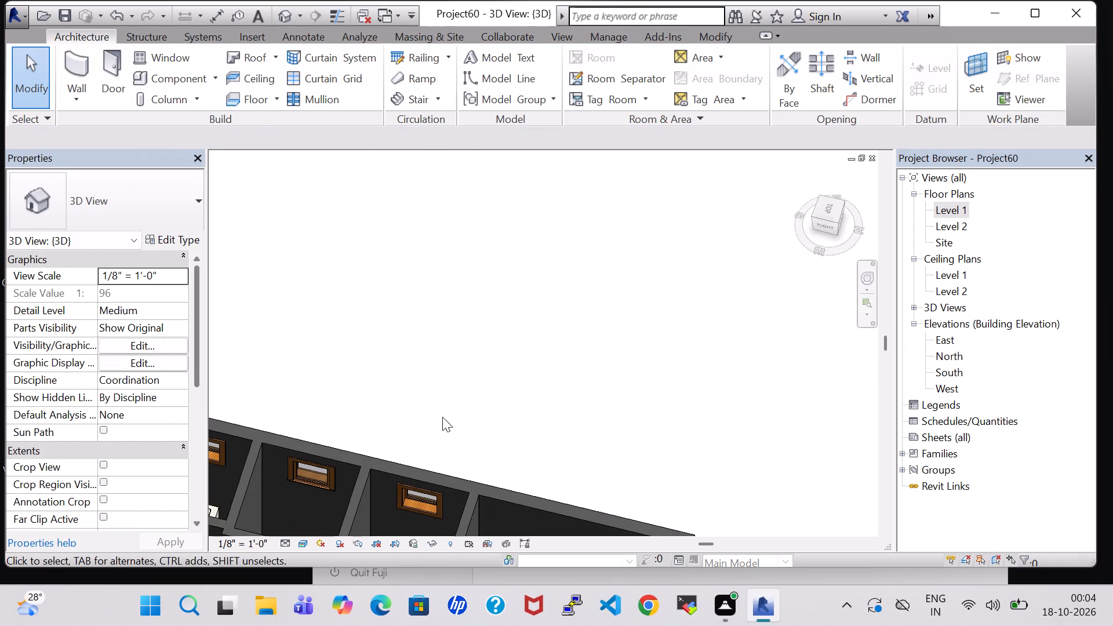
pyautogui.moveTo(442, 421); pyautogui.dragTo(608, 62, button='middle')
pyautogui.keyDown('shift'); pyautogui.moveTo(304, 342); pyautogui.dragTo(524, 339, button='middle'); pyautogui.keyUp('shift')
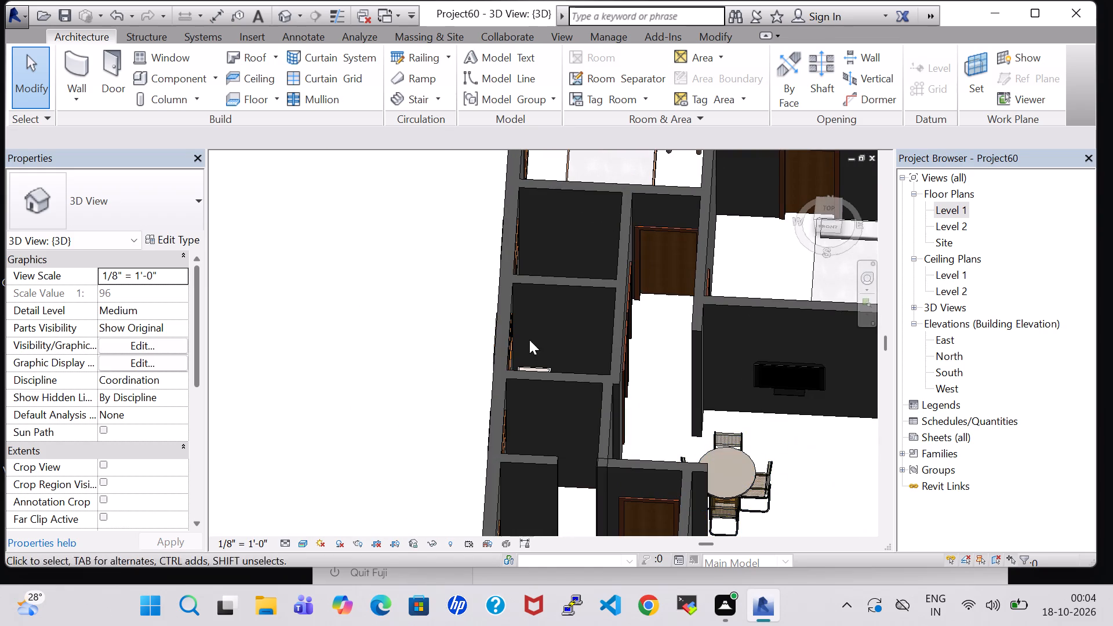
pyautogui.keyDown('shift'); pyautogui.moveTo(772, 441); pyautogui.dragTo(785, 381, button='middle'); pyautogui.keyUp('shift')
pyautogui.keyDown('shift'); pyautogui.scroll(1, 772, 441); pyautogui.keyUp('shift')
pyautogui.keyDown('shift'); pyautogui.moveTo(816, 394); pyautogui.dragTo(739, 401, button='middle'); pyautogui.keyUp('shift')
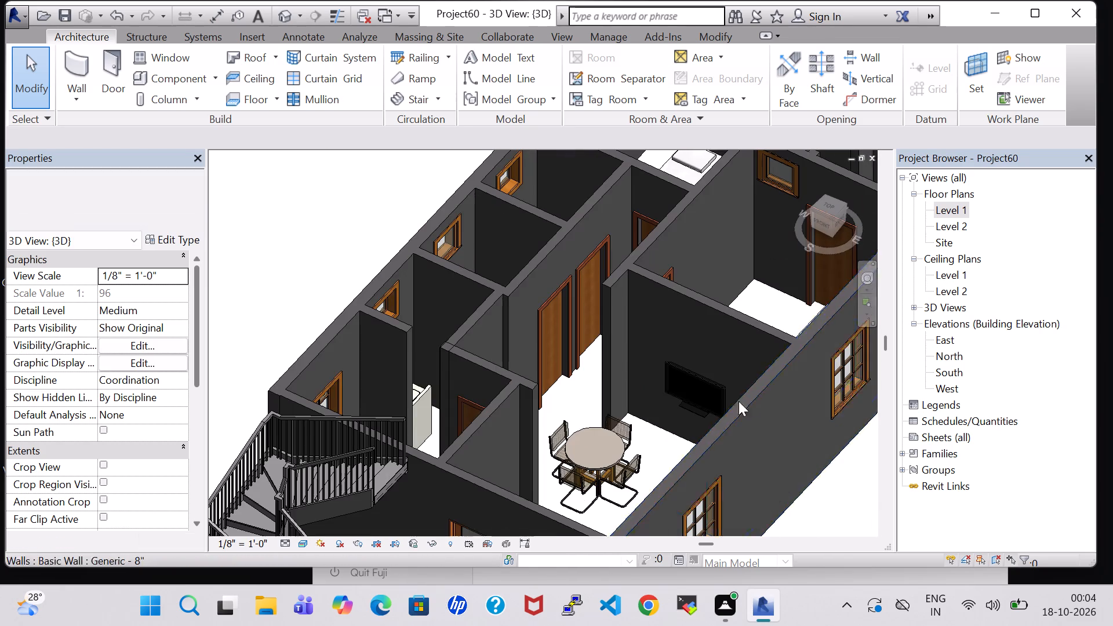
pyautogui.doubleClick(961, 213)
# Load the Sofa-Corbu family from the Furniture library's Seating folder.
pyautogui.scroll(-1, 734, 266)
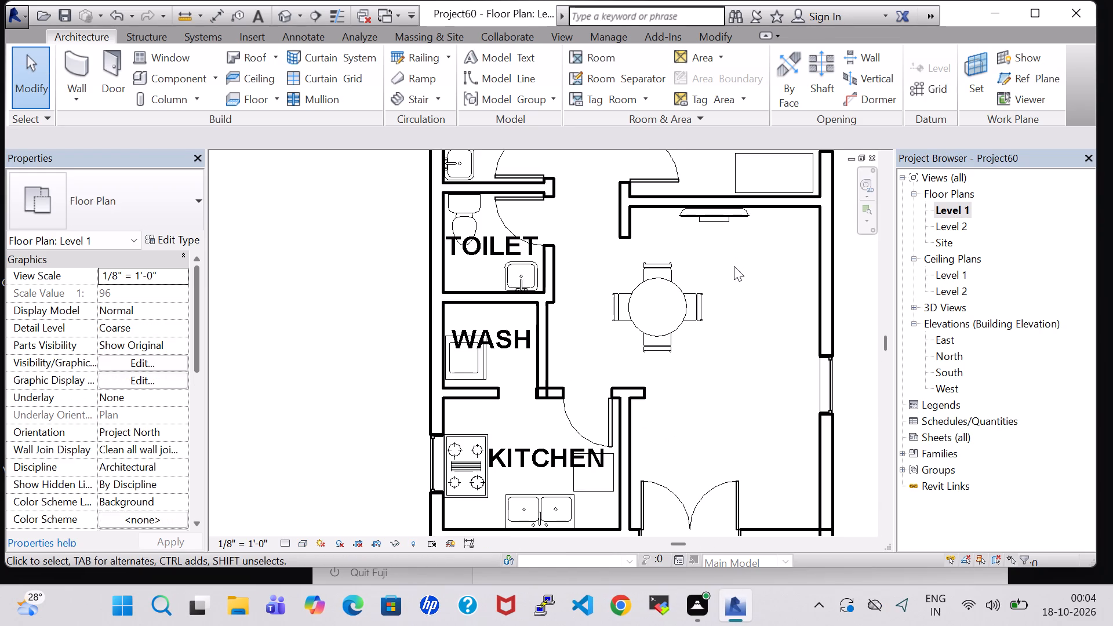
pyautogui.scroll(-1, 734, 266)
pyautogui.click(164, 76)
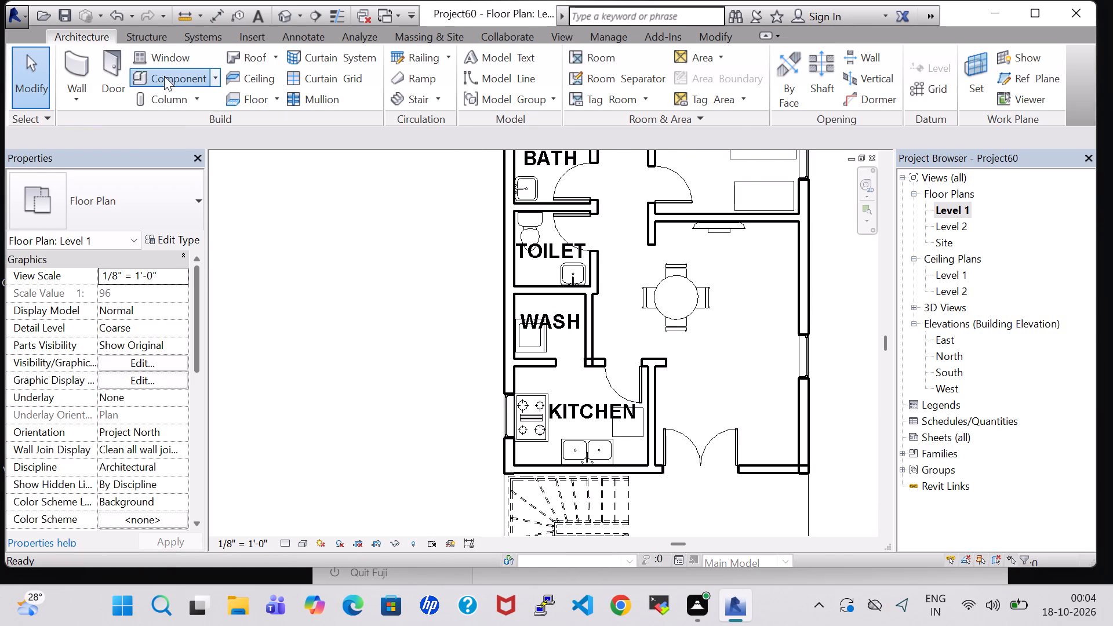
pyautogui.click(697, 90)
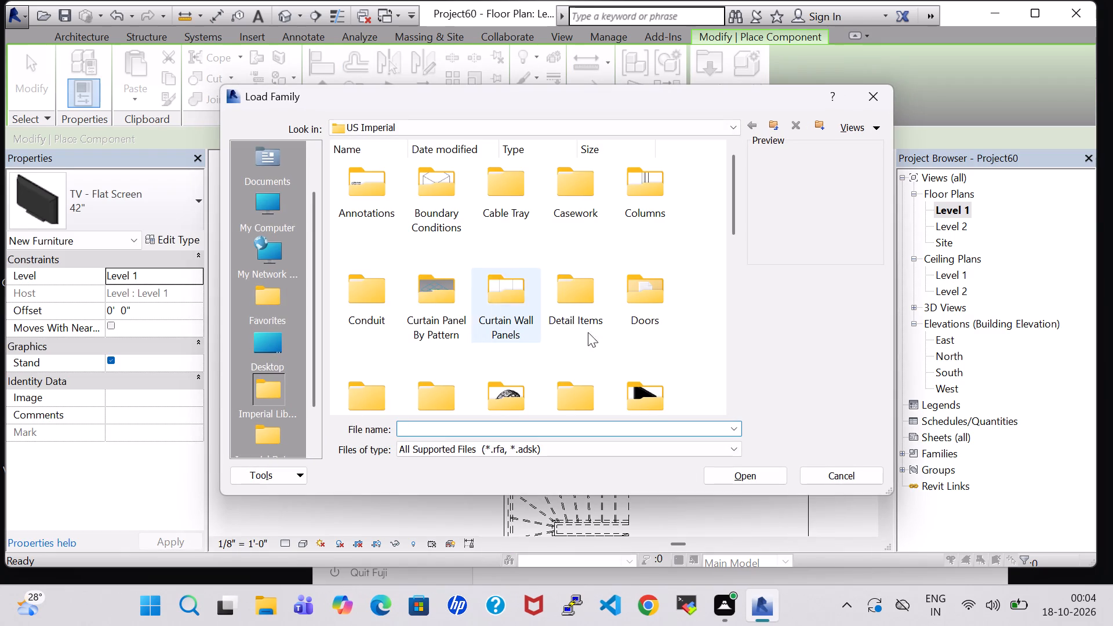
pyautogui.doubleClick(653, 401)
pyautogui.doubleClick(446, 196)
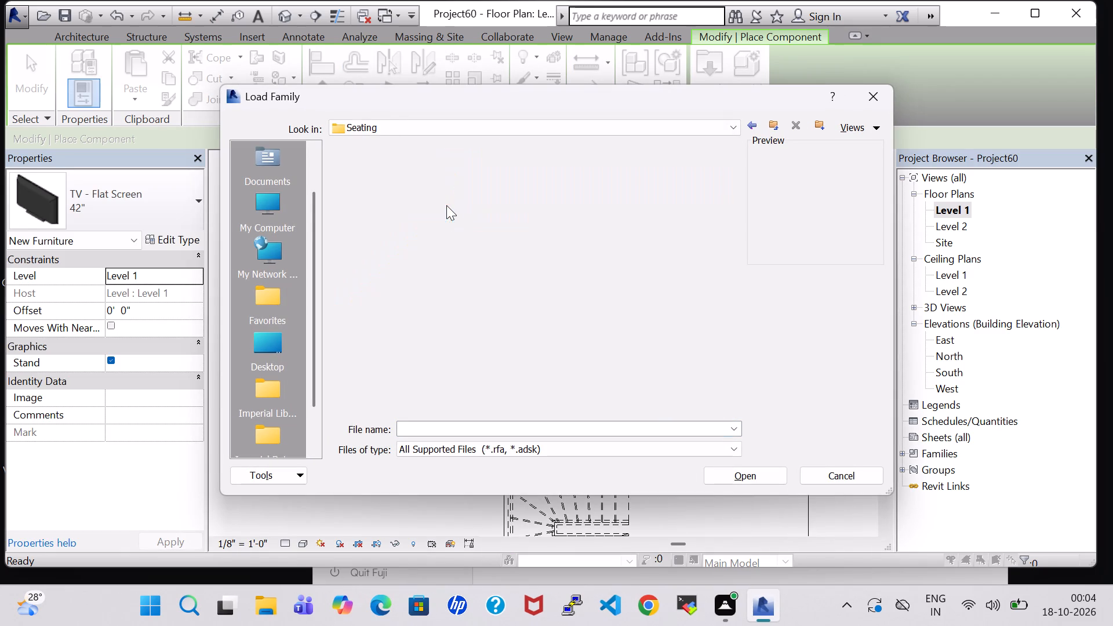
pyautogui.click(493, 383)
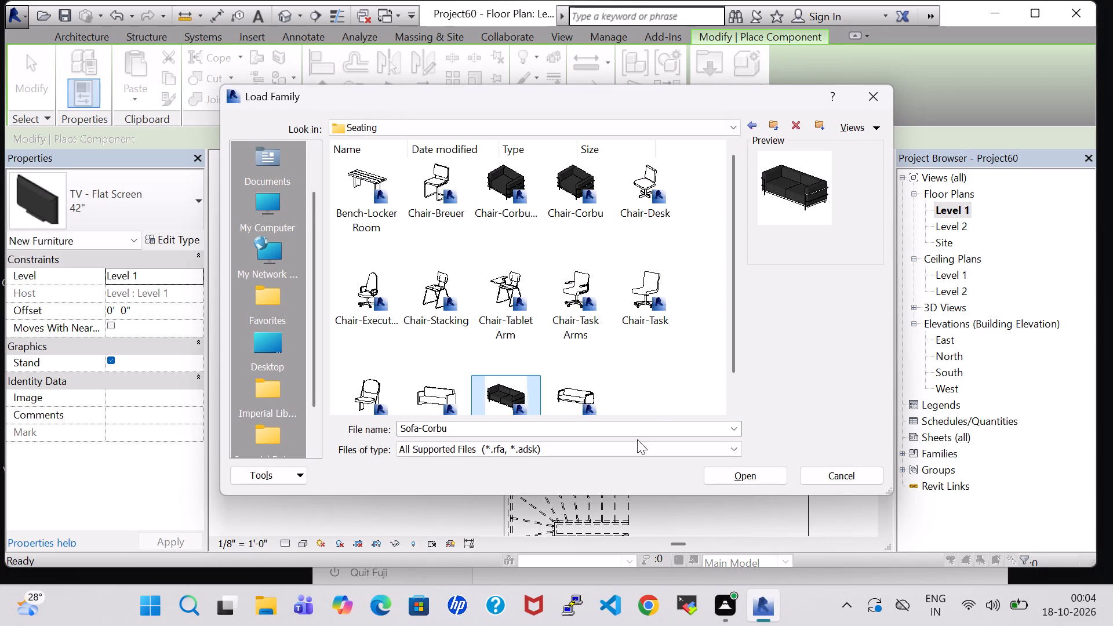
pyautogui.click(751, 474)
# Place two Sofa-Corbu sofas end to end along the living area's east wall, rotated to face the dining table.
pyautogui.press('space')
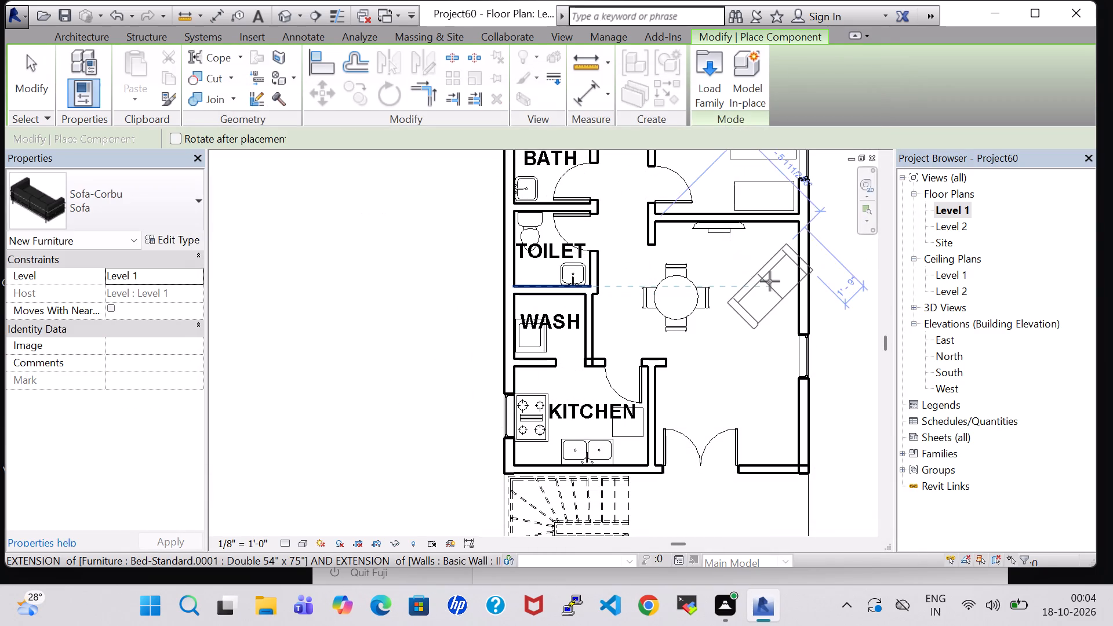
pyautogui.press('space')
pyautogui.press('space')
pyautogui.press('space')
pyautogui.press('space')
pyautogui.scroll(1, 768, 281)
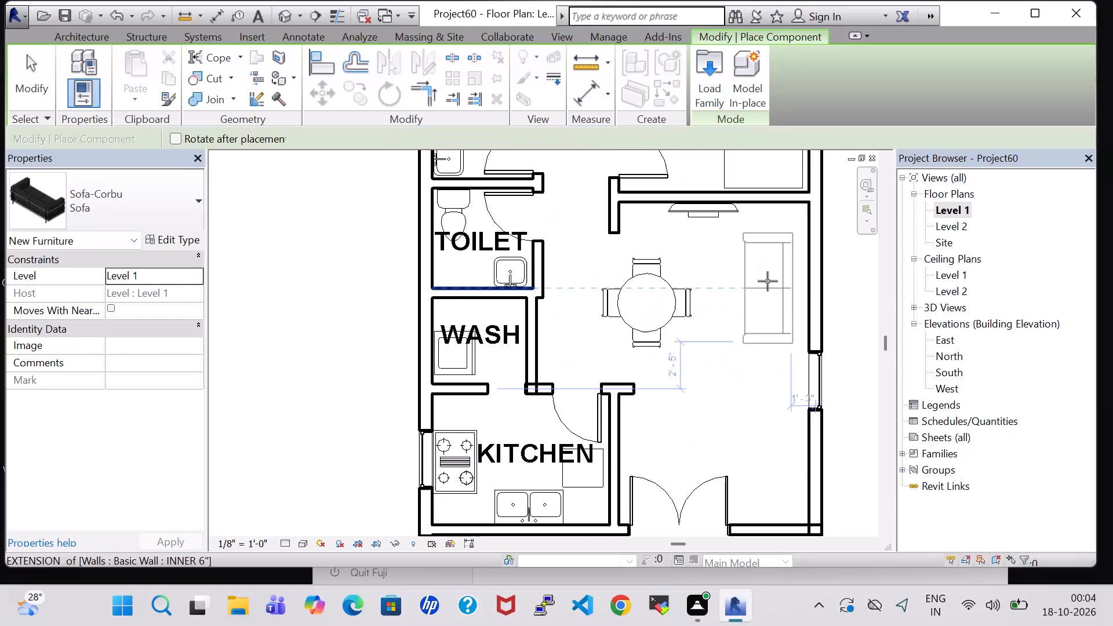
pyautogui.scroll(5, 768, 281)
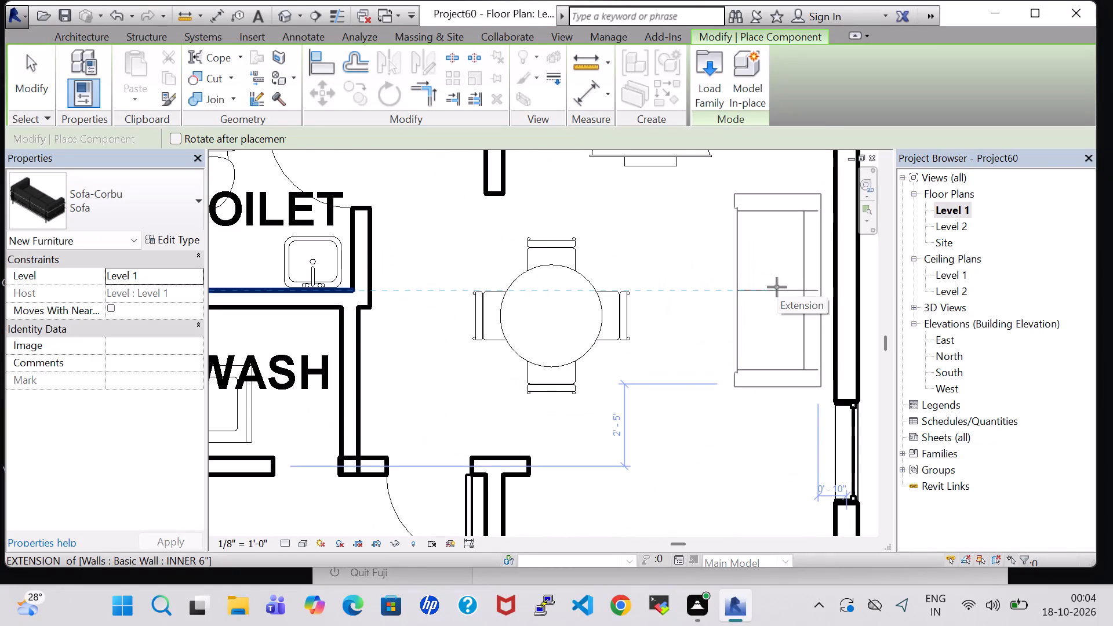
pyautogui.click(777, 287)
pyautogui.scroll(-2, 776, 290)
pyautogui.moveTo(776, 290); pyautogui.dragTo(779, 199, button='middle')
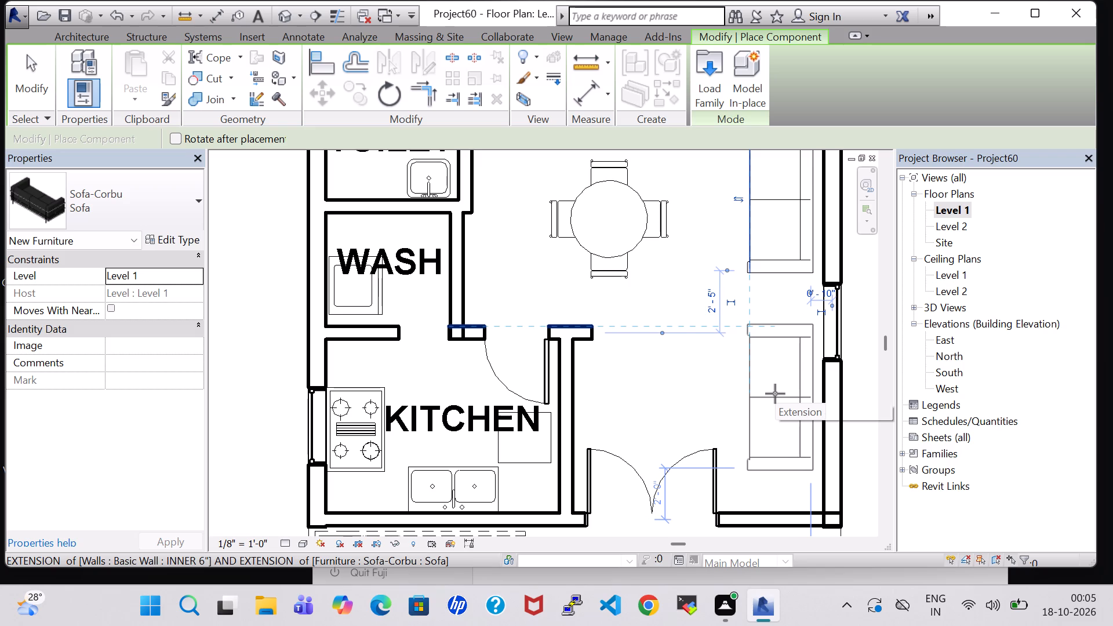
pyautogui.click(775, 394)
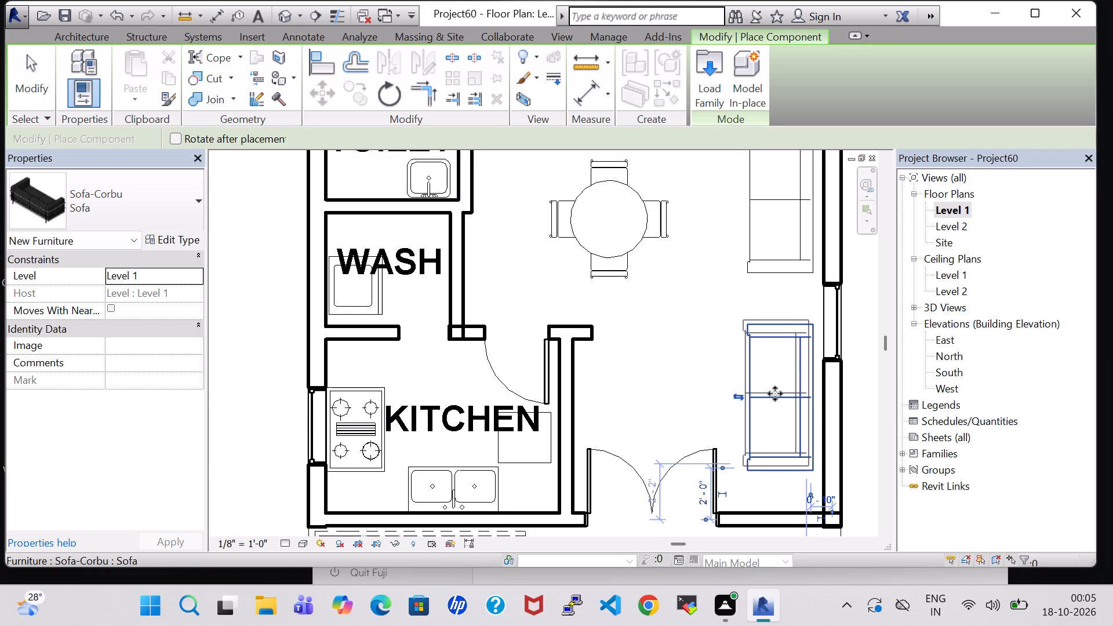
pyautogui.press('Escape')
pyautogui.press('Escape')
# Nudge both sofas closer to the east wall, to an offset of about 0' 8".
pyautogui.click(773, 378)
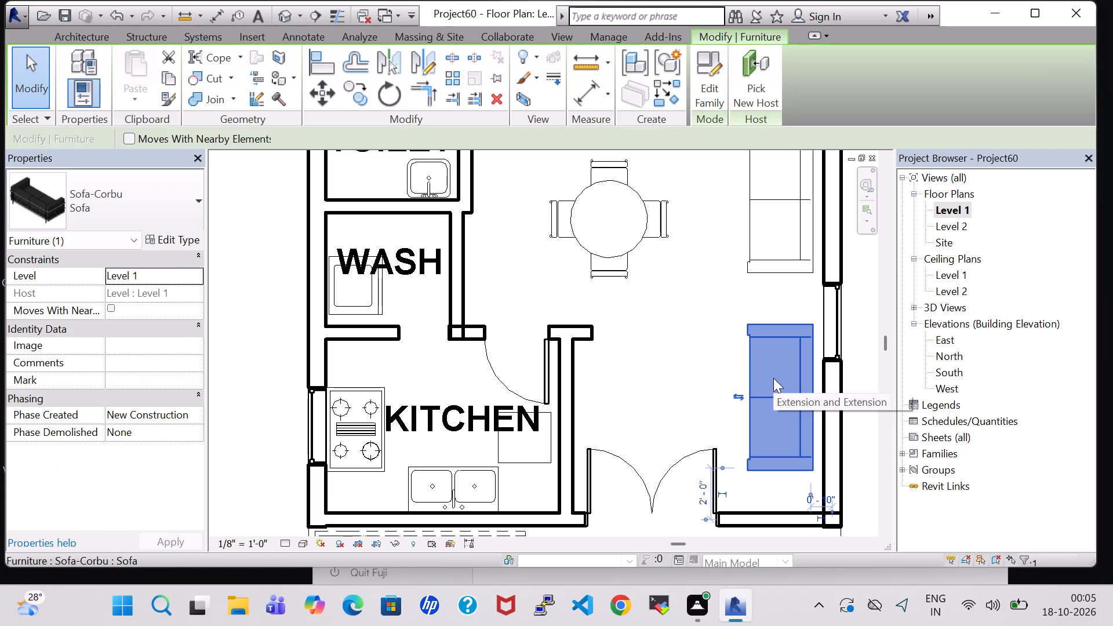
pyautogui.press('Right')
pyautogui.press('Right')
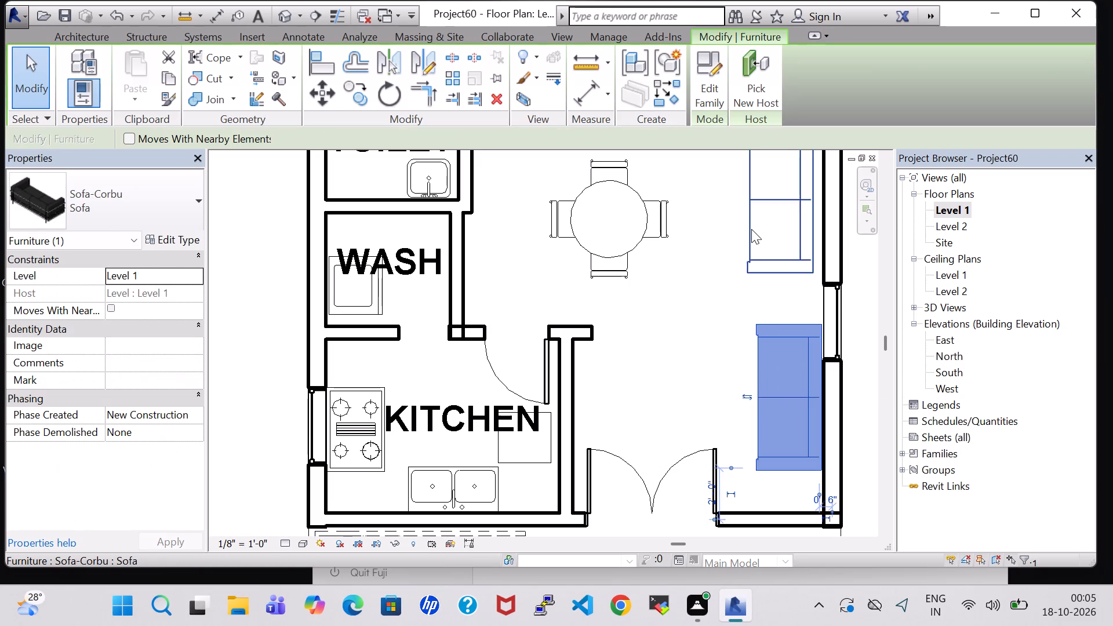
pyautogui.click(751, 229)
pyautogui.press('Right')
pyautogui.press('Right')
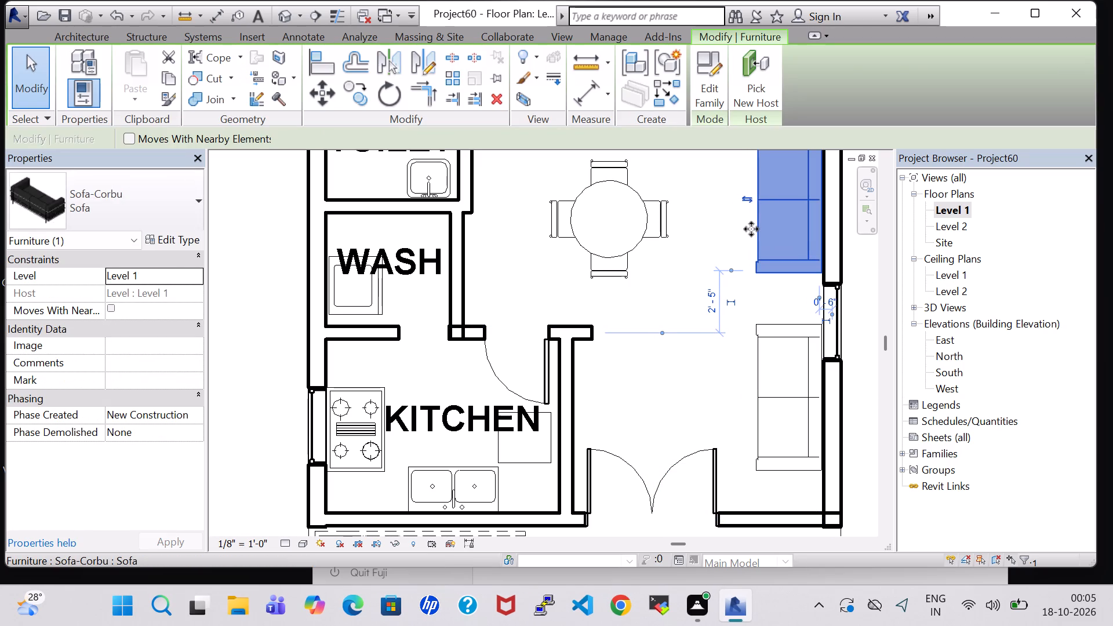
pyautogui.press('Left')
pyautogui.click(796, 370)
pyautogui.click(780, 370)
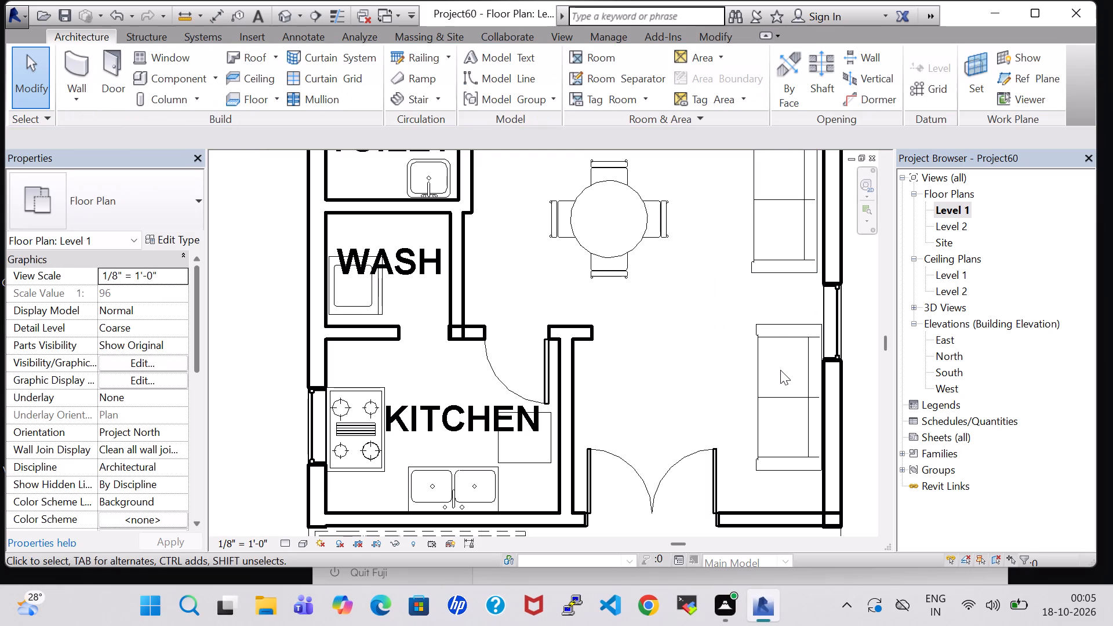
pyautogui.click(779, 333)
pyautogui.press('Left')
pyautogui.click(853, 323)
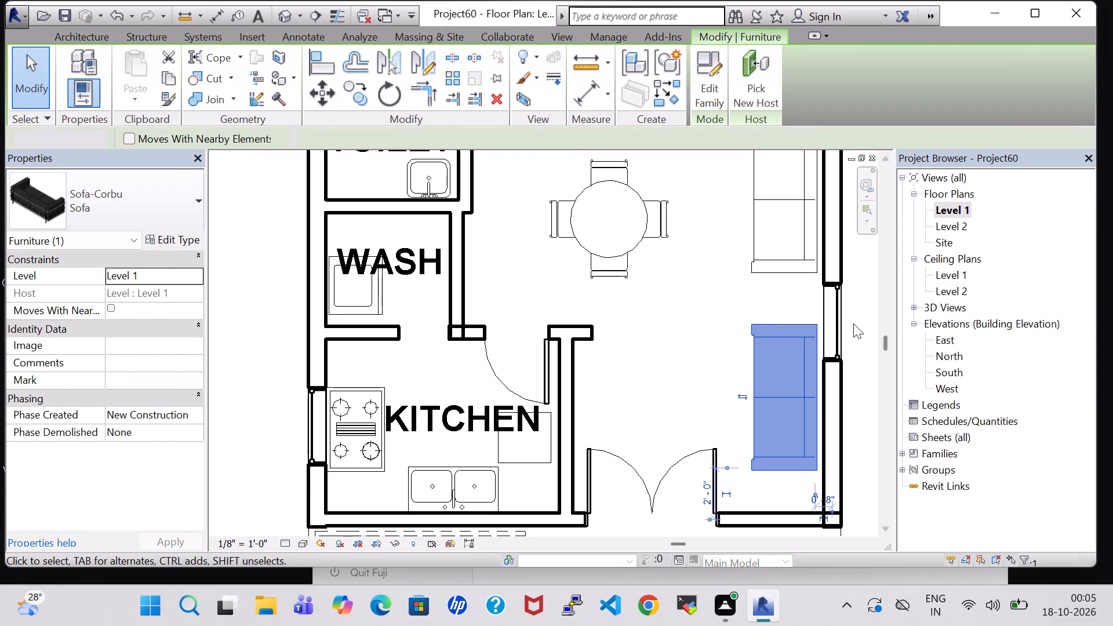
# Place a 24" x 24" Table-End, matching the one in the northwest bedroom, between the kitchen wall and the front sofa.
pyautogui.scroll(-4, 853, 323)
pyautogui.moveTo(678, 200); pyautogui.dragTo(661, 296, button='middle')
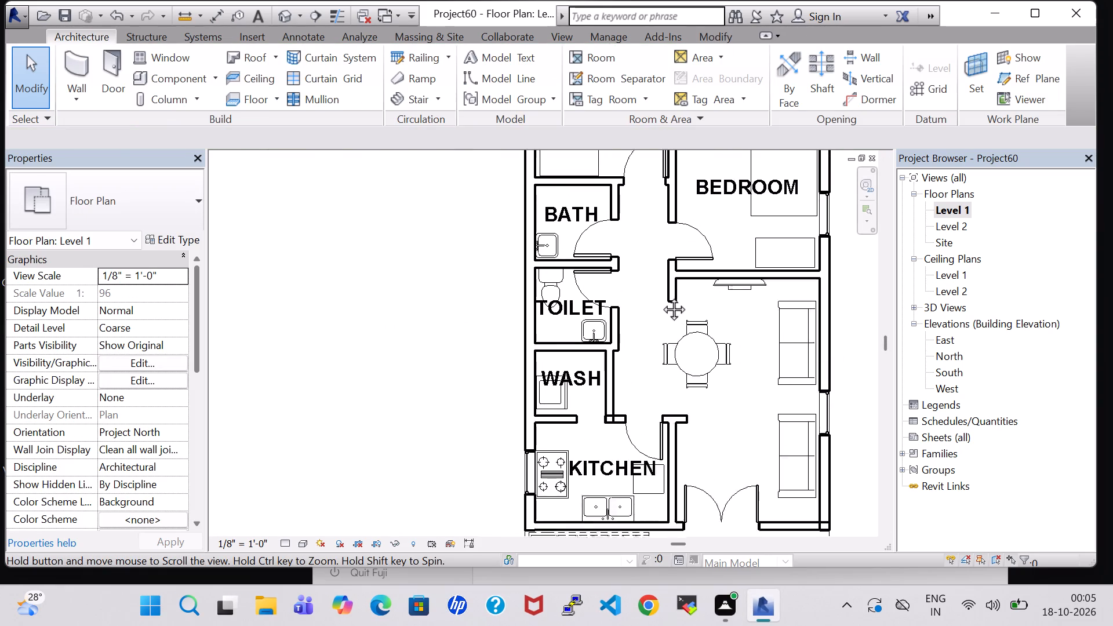
pyautogui.moveTo(661, 296); pyautogui.dragTo(661, 337, button='middle')
pyautogui.scroll(-3, 661, 335)
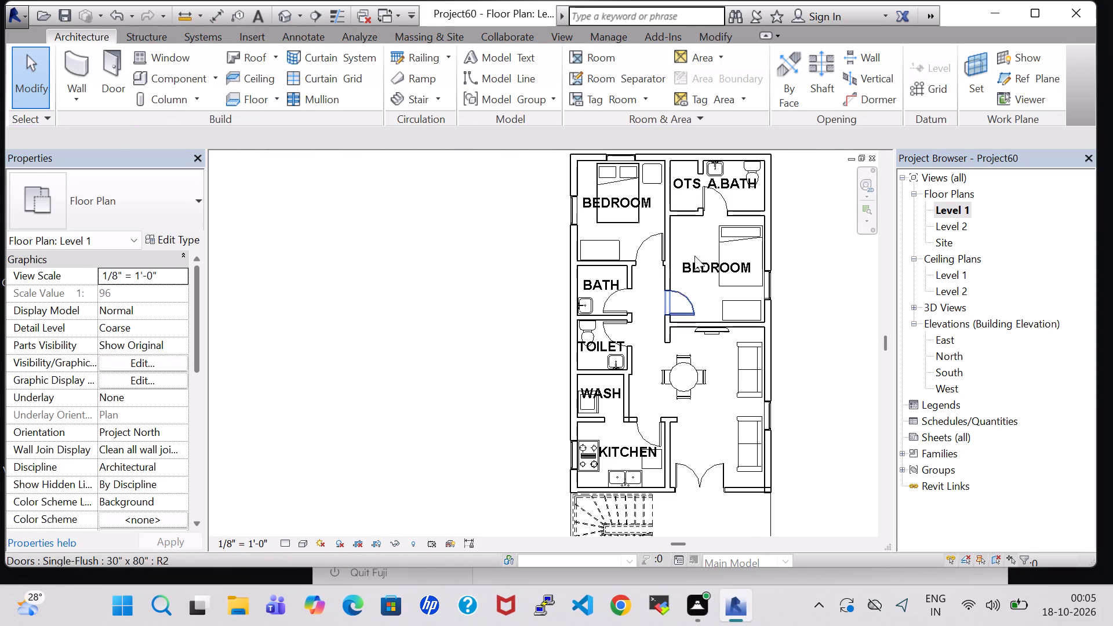
pyautogui.click(653, 175)
pyautogui.rightClick(653, 175)
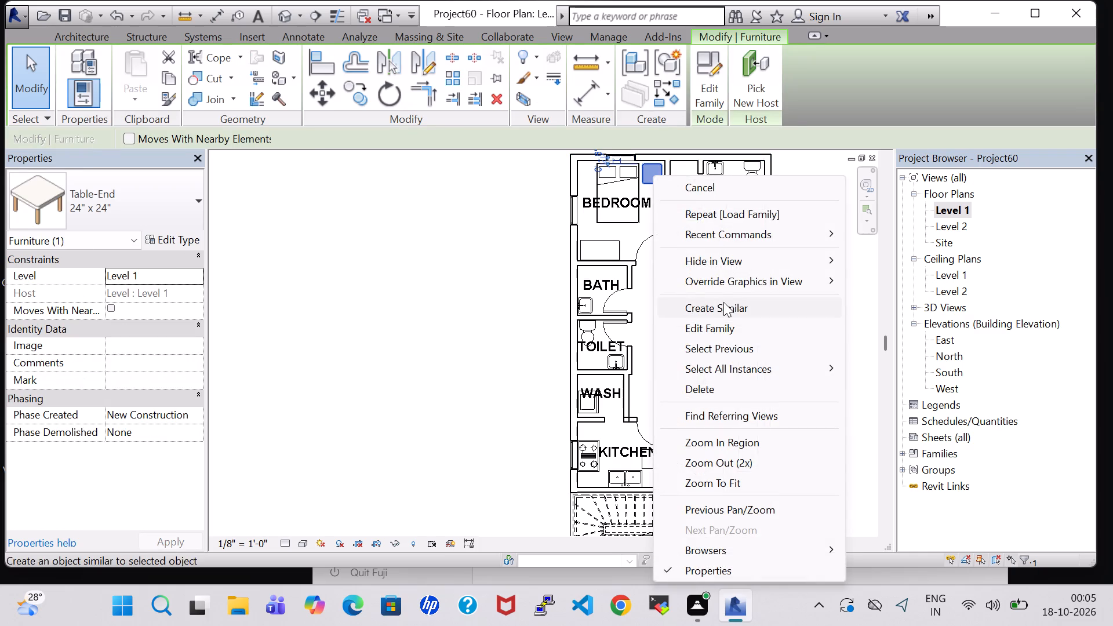
pyautogui.click(725, 305)
pyautogui.scroll(7, 740, 350)
pyautogui.scroll(-2, 740, 350)
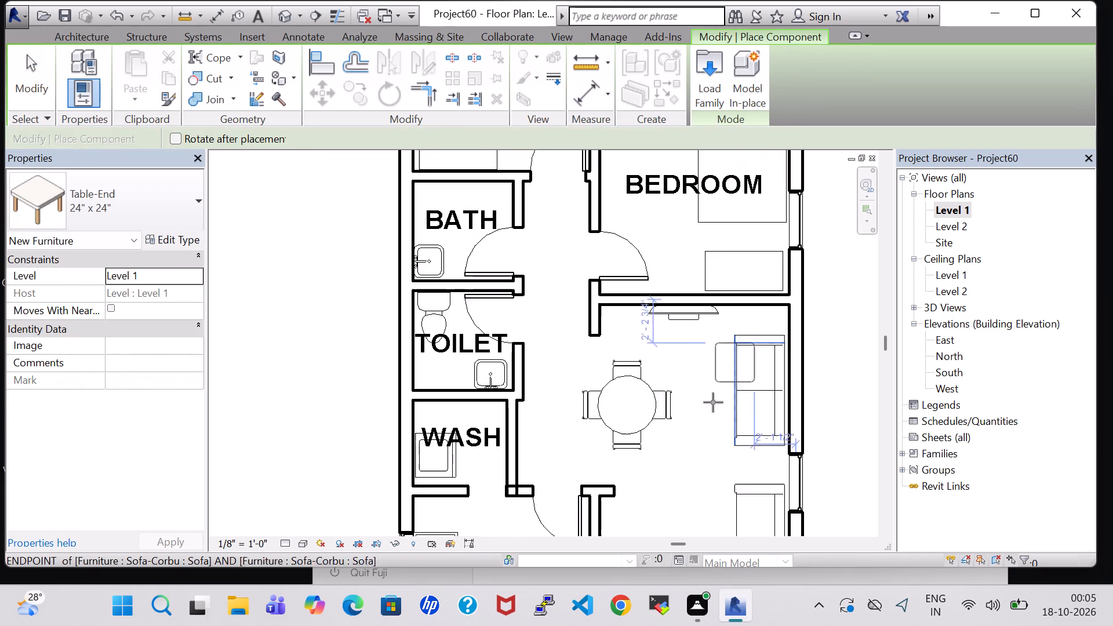
pyautogui.moveTo(687, 441); pyautogui.dragTo(691, 247, button='middle')
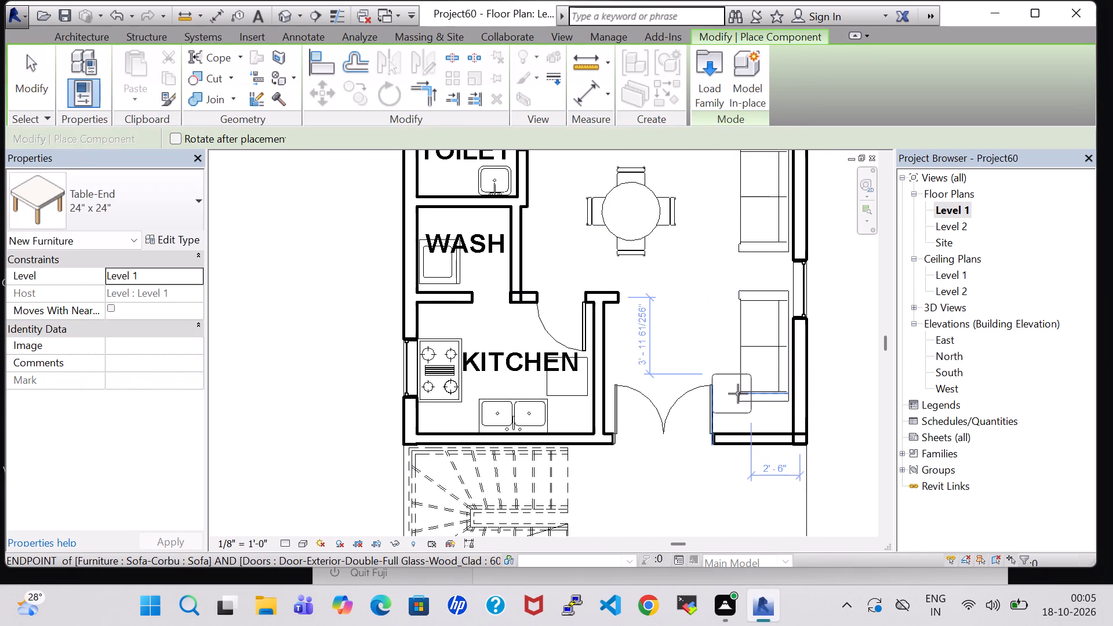
pyautogui.click(670, 312)
pyautogui.press('Escape')
pyautogui.press('Escape')
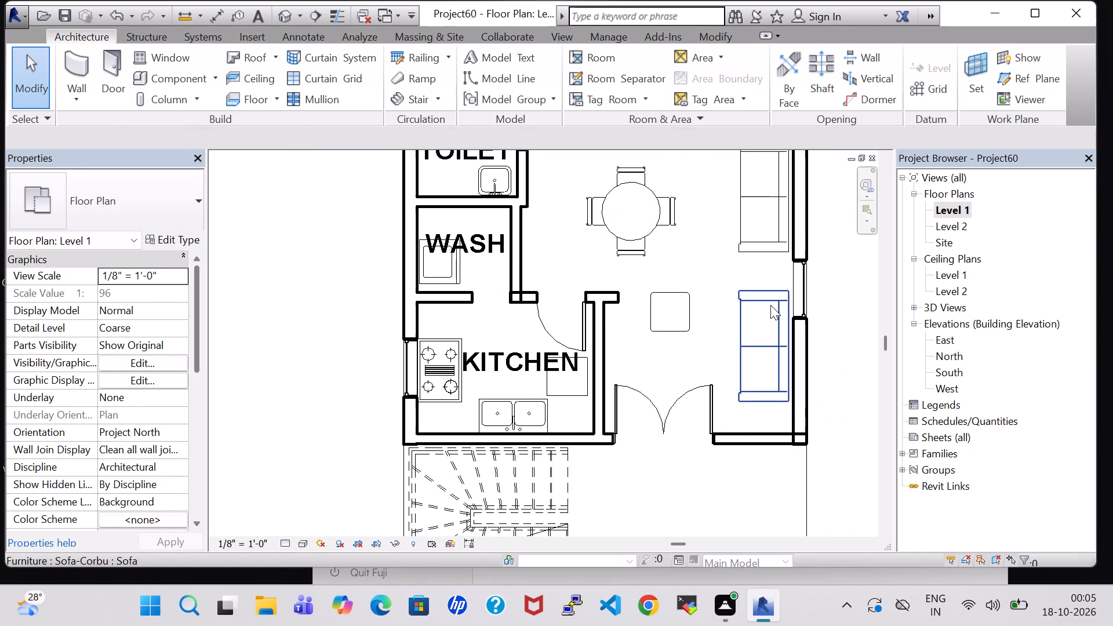
# Nudge the sofa nearest the TV north toward the TV wall, about 3' 3" from the kitchen wall line.
pyautogui.click(759, 242)
pyautogui.moveTo(759, 242); pyautogui.dragTo(753, 439, button='middle')
pyautogui.scroll(1, 759, 242)
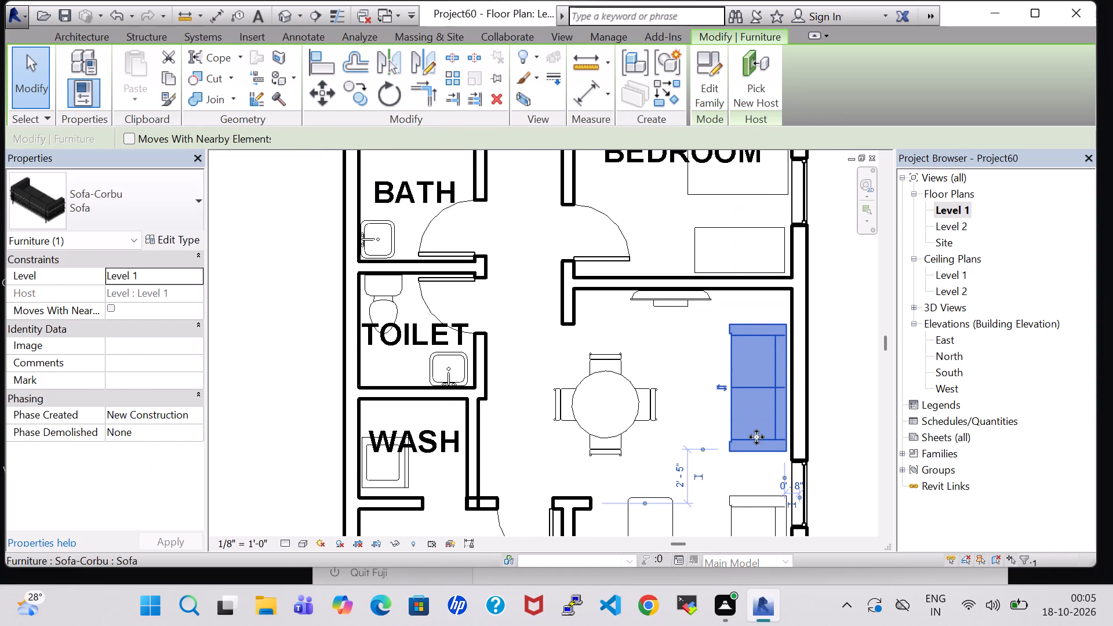
pyautogui.press('Up')
pyautogui.press('Up')
pyautogui.press('Up')
pyautogui.press('Up')
pyautogui.press('Up')
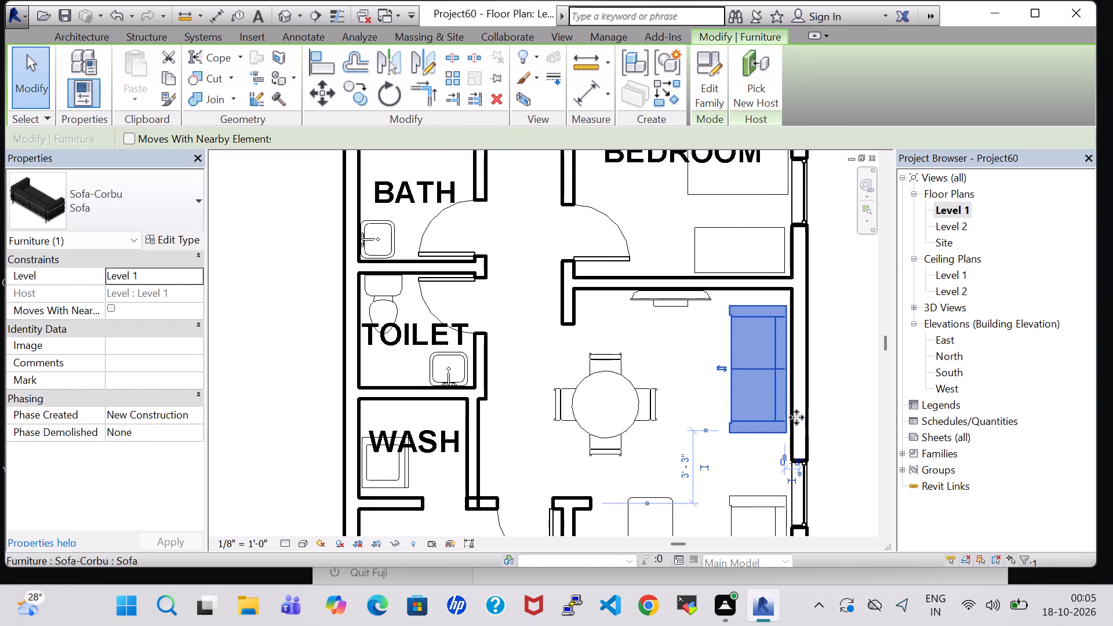
pyautogui.click(856, 374)
# Nudge the sofa near the entrance south, to about 1' 0" from the front wall.
pyautogui.scroll(-3, 853, 370)
pyautogui.moveTo(849, 420); pyautogui.dragTo(795, 265, button='middle')
pyautogui.click(733, 332)
pyautogui.press('Down')
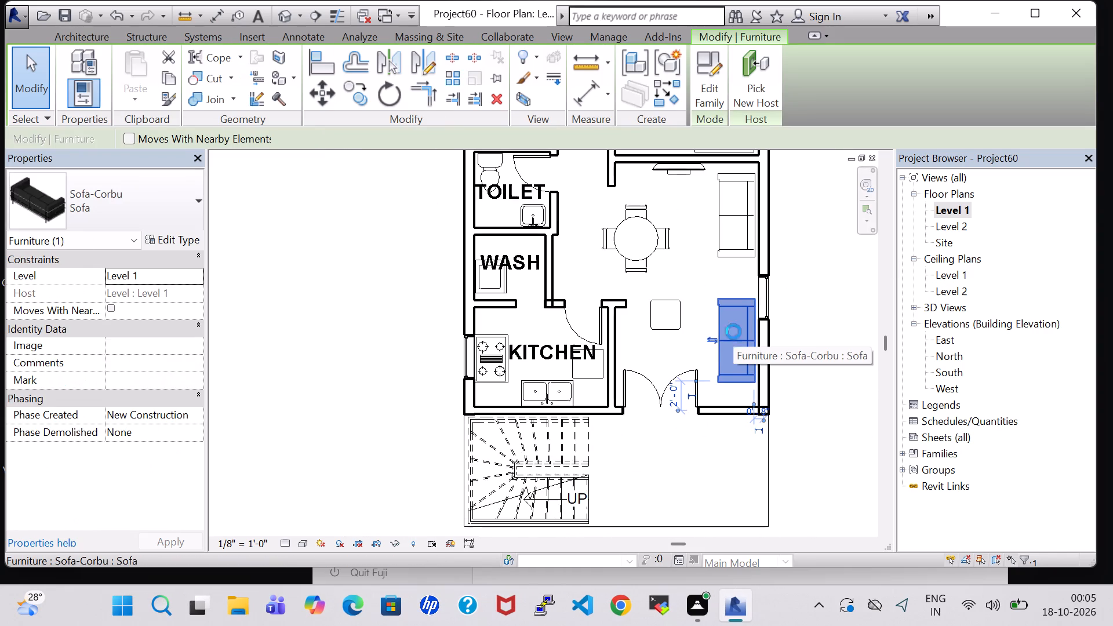
pyautogui.press('Down')
pyautogui.press('Down')
pyautogui.press('Down')
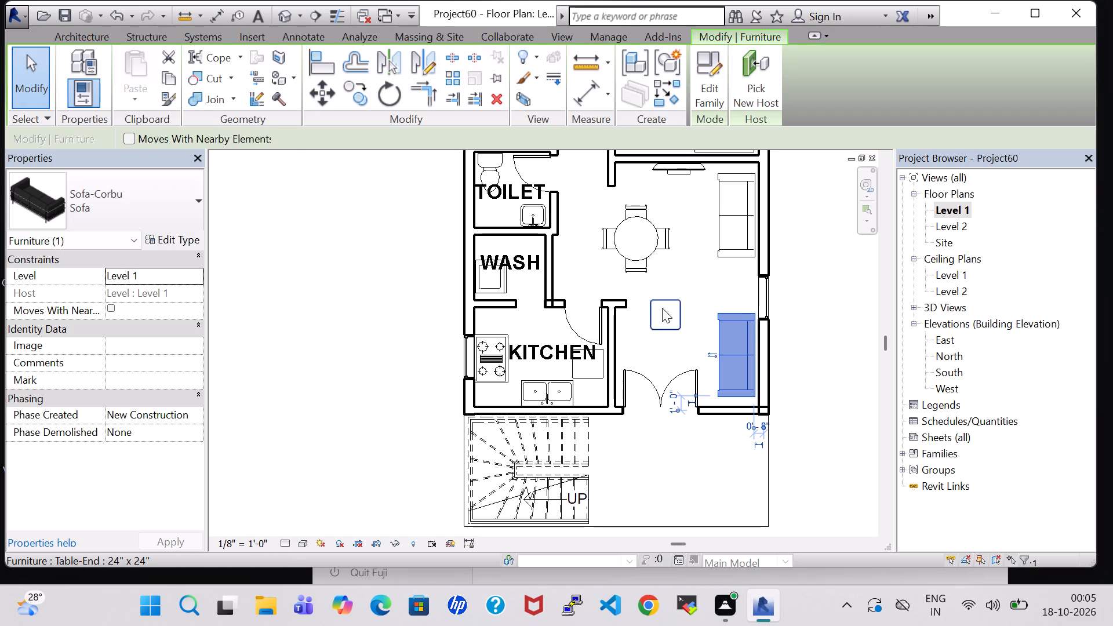
# Move the end table north and east into the gap between the two sofas, about 0' 8" off the east wall.
pyautogui.click(662, 308)
pyautogui.press('Up')
pyautogui.press('Up')
pyautogui.press('Up')
pyautogui.press('Up')
pyautogui.press('Up')
pyautogui.press('Up')
pyautogui.press('Up')
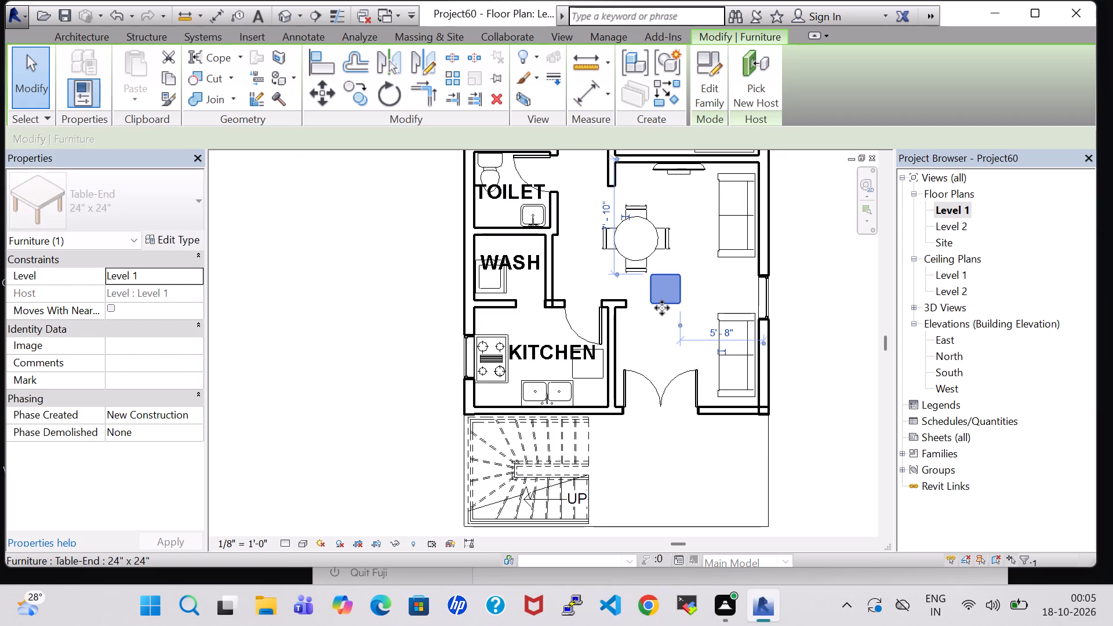
pyautogui.press('Right')
pyautogui.press('Right')
pyautogui.press('Right')
pyautogui.press('Right')
pyautogui.press('Right')
pyautogui.press('Right')
pyautogui.press('Right')
pyautogui.press('Right')
pyautogui.press('Right')
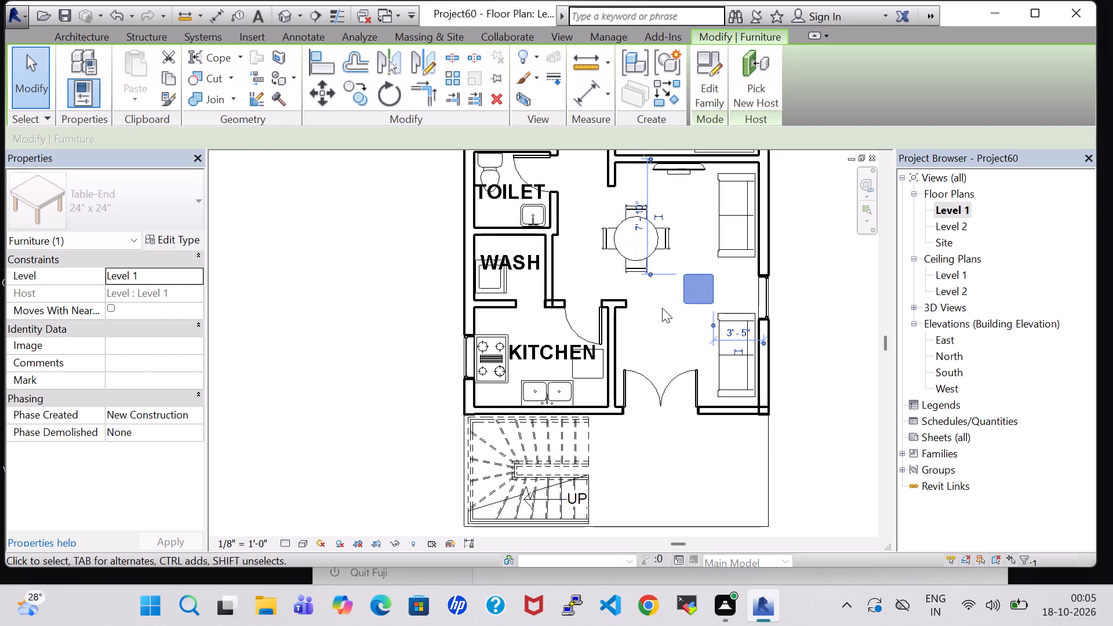
pyautogui.press('Right')
pyautogui.press('Right')
pyautogui.press('Right')
pyautogui.press('Right')
pyautogui.press('Right')
pyautogui.press('Right')
pyautogui.press('Right')
pyautogui.press('Right')
pyautogui.press('Right')
pyautogui.press('Right')
pyautogui.press('Right')
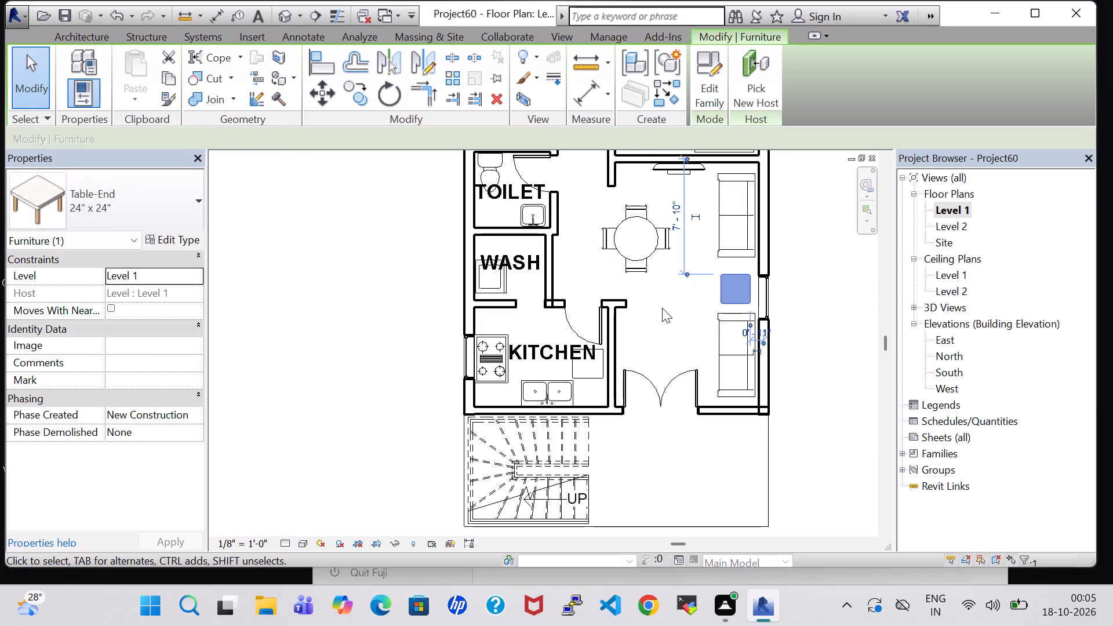
pyautogui.click(179, 241)
pyautogui.click(1083, 97)
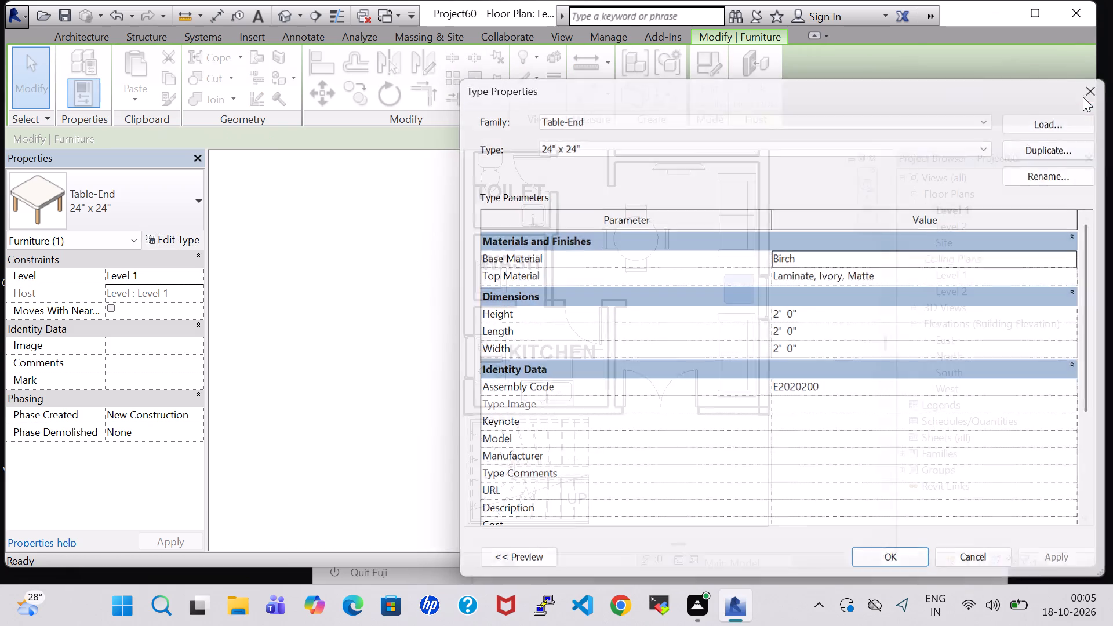
pyautogui.click(846, 343)
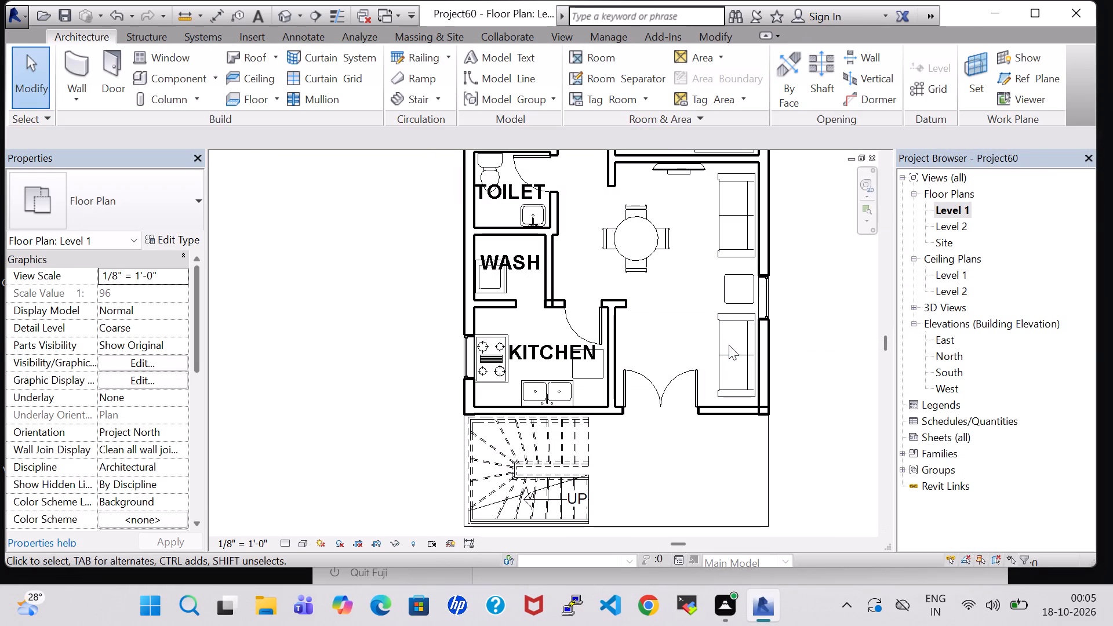
# Nudge the end table north to about 7' 4" from the TV wall and slightly west, away from the window.
pyautogui.click(730, 303)
pyautogui.press('Up')
pyautogui.press('Up')
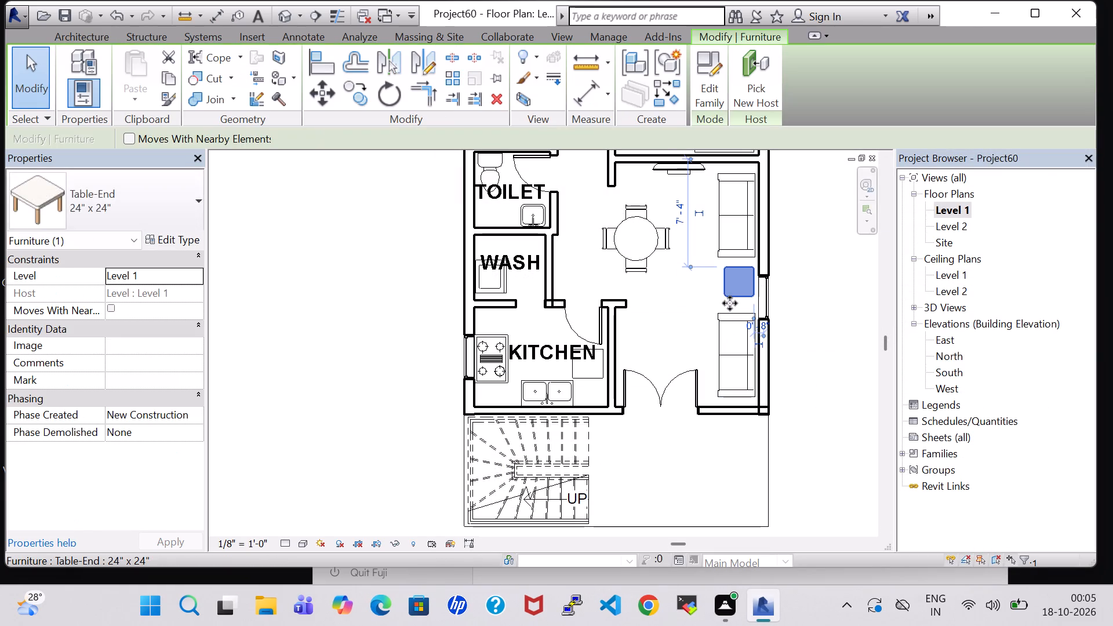
pyautogui.press('Left')
# Nudge the sofa near the entrance slightly north toward the end table.
pyautogui.click(726, 319)
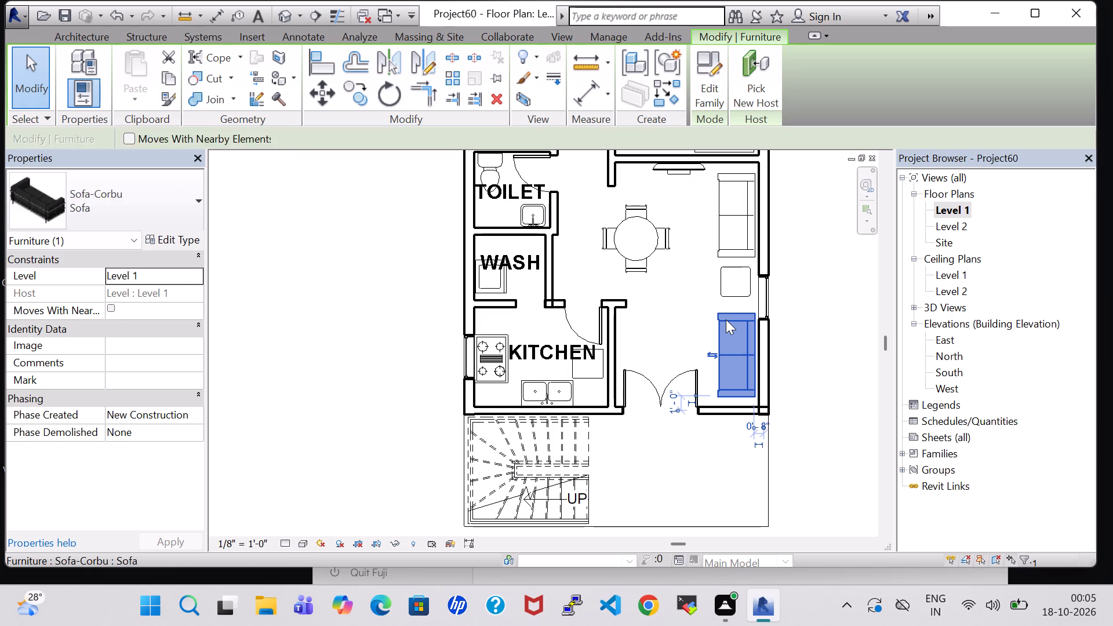
pyautogui.press('Up')
pyautogui.press('Up')
pyautogui.click(846, 283)
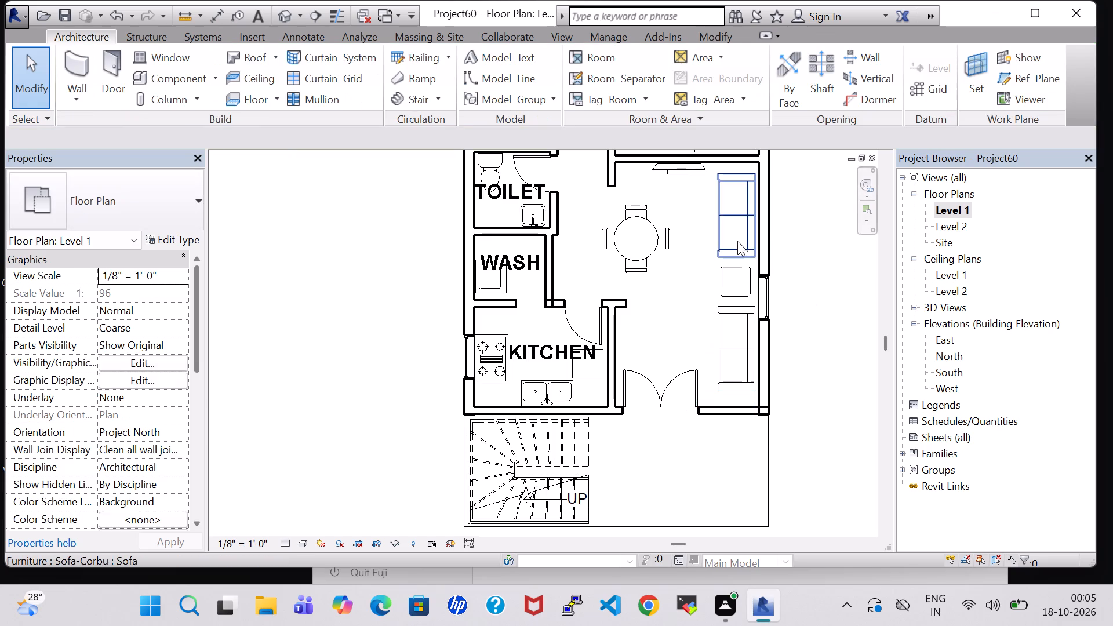
pyautogui.click(841, 280)
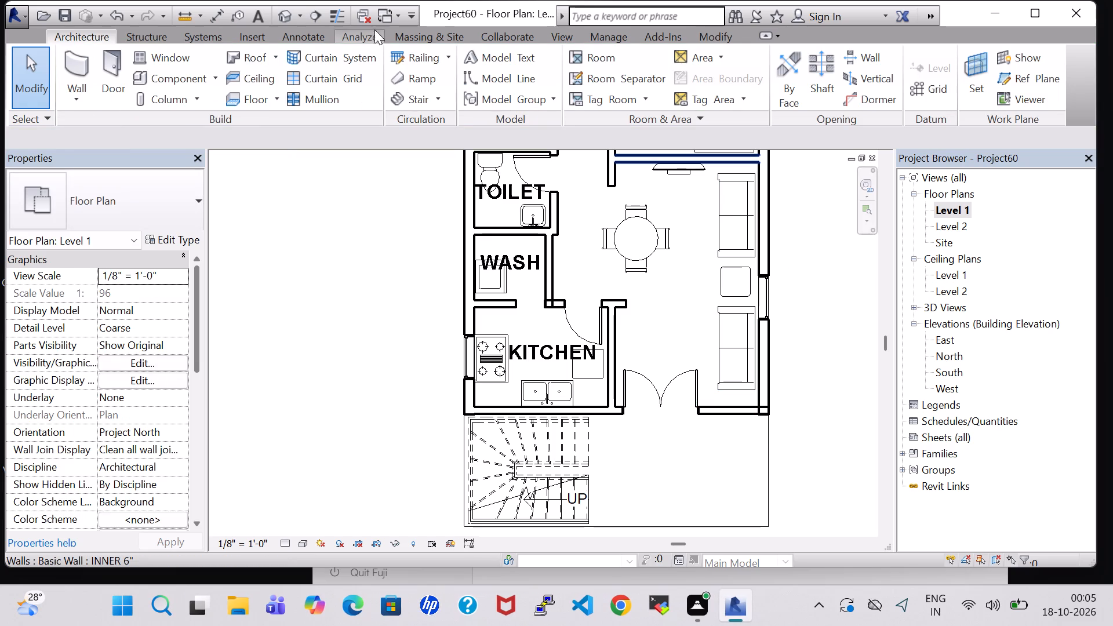
# Examine the sofas and end table from above in the 3D view, then return to the Level 1 floor plan.
pyautogui.click(286, 14)
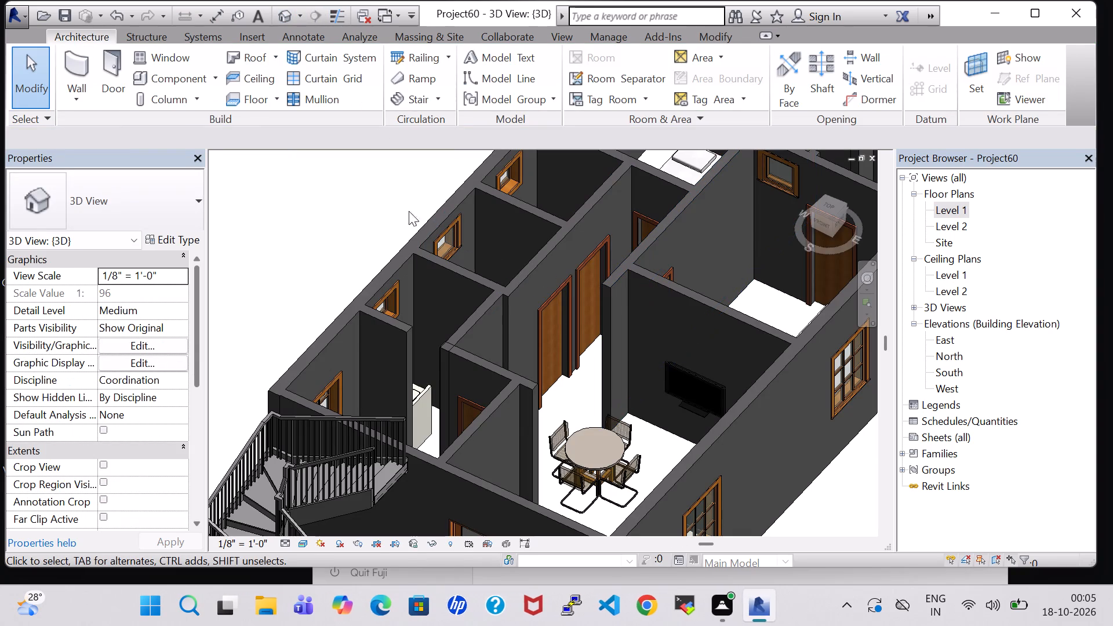
pyautogui.keyDown('shift'); pyautogui.moveTo(359, 187); pyautogui.dragTo(432, 270, button='middle'); pyautogui.keyUp('shift')
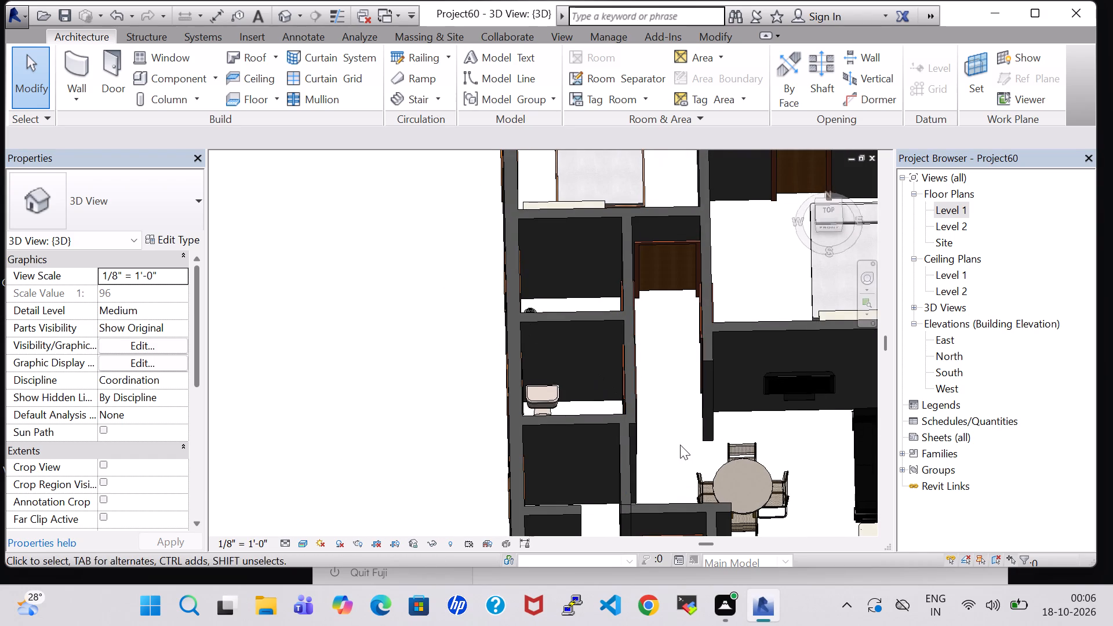
pyautogui.moveTo(680, 445); pyautogui.dragTo(572, 285, button='middle')
pyautogui.keyDown('shift'); pyautogui.moveTo(716, 315); pyautogui.dragTo(712, 380, button='middle'); pyautogui.keyUp('shift')
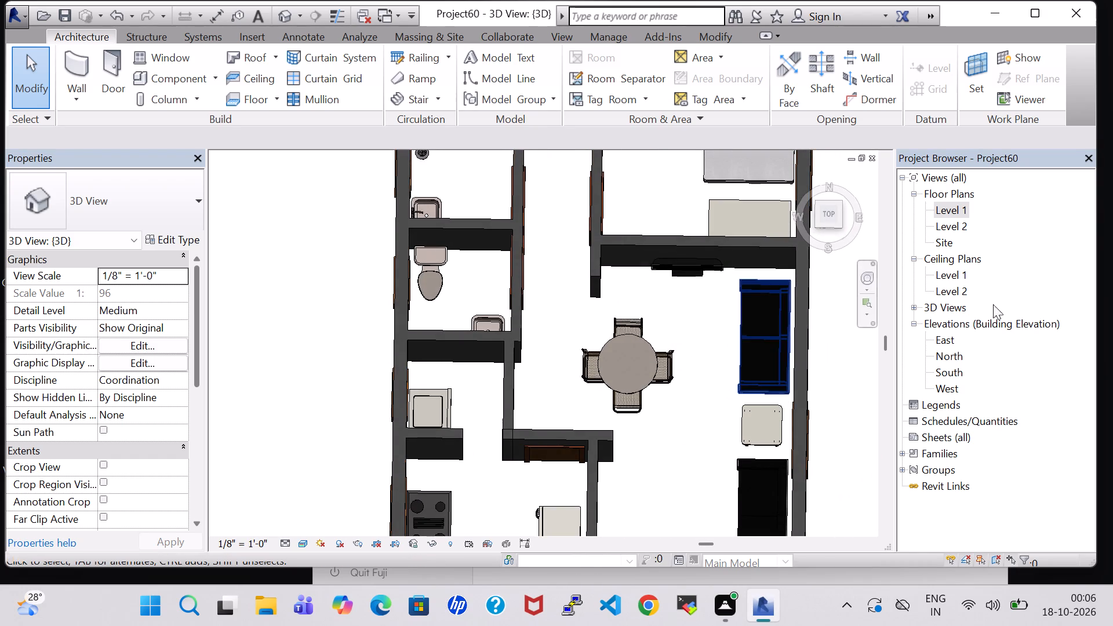
pyautogui.doubleClick(958, 212)
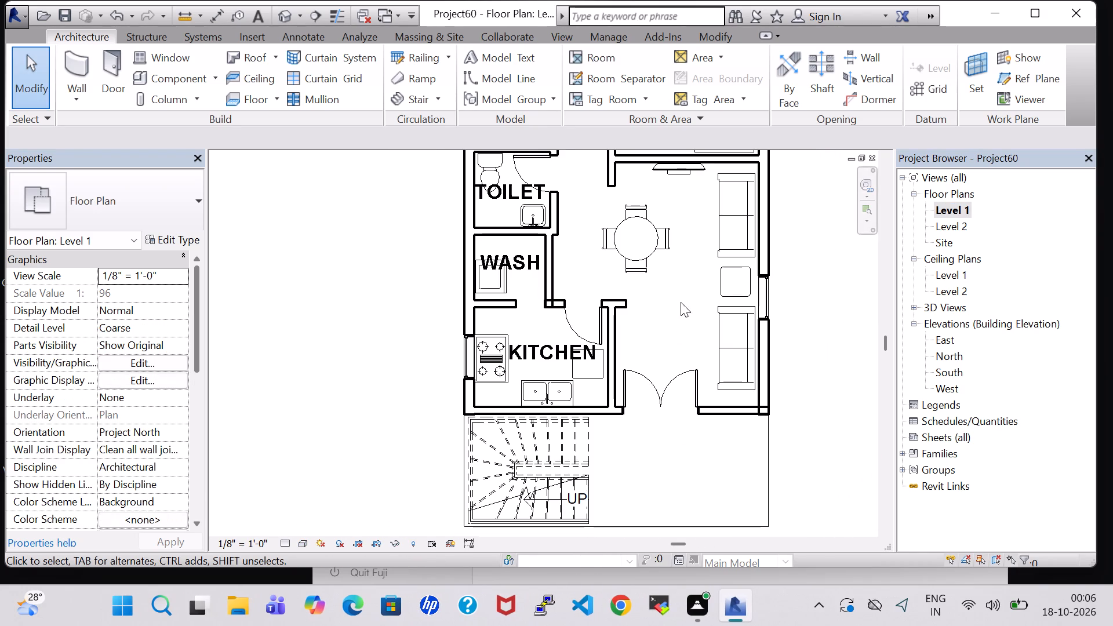
# Place a tagged room in the open living and dining area on Level 1.
pyautogui.scroll(-3, 645, 270)
pyautogui.click(591, 54)
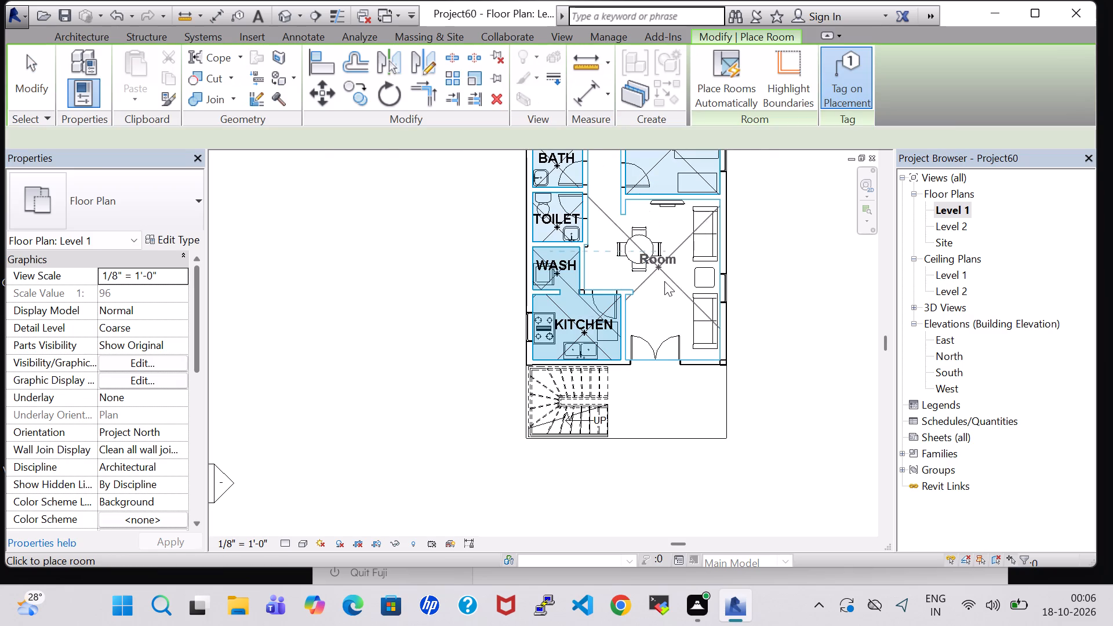
pyautogui.click(668, 281)
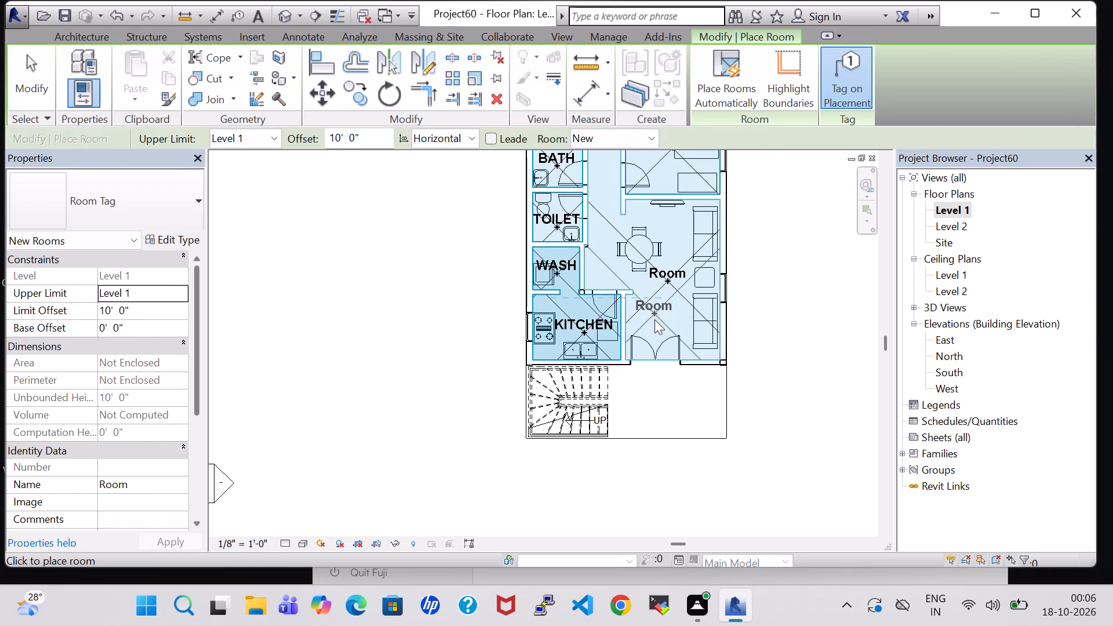
# Rename the new room tag in the open living and dining area as HALL.
pyautogui.press('Escape')
pyautogui.press('Escape')
pyautogui.doubleClick(663, 276)
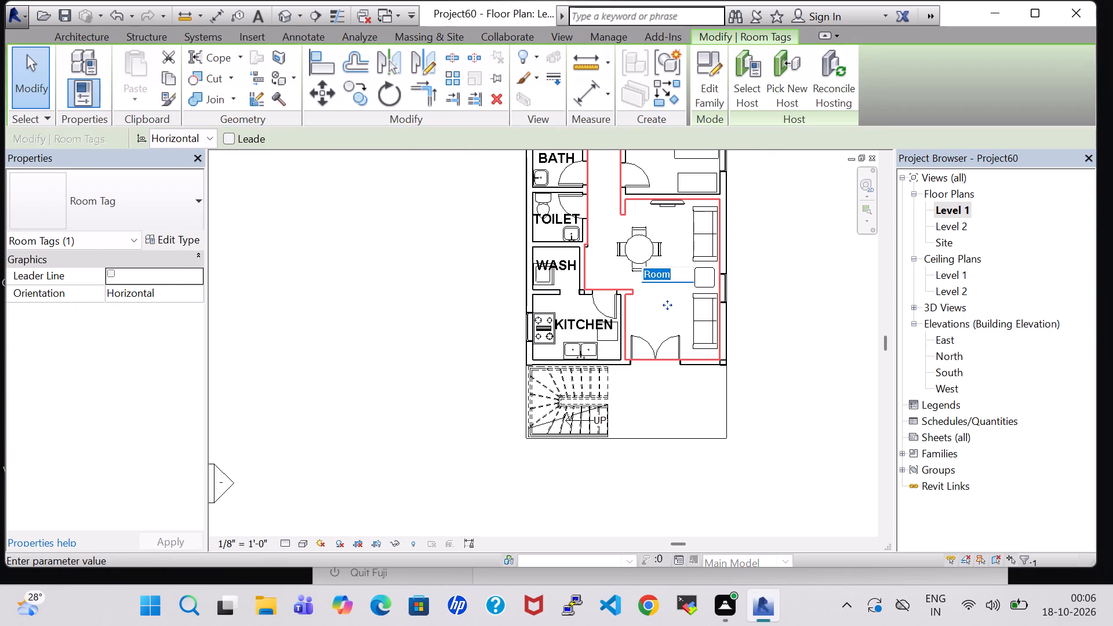
pyautogui.press('BackSpace')
pyautogui.write('HALL')
pyautogui.press('Return')
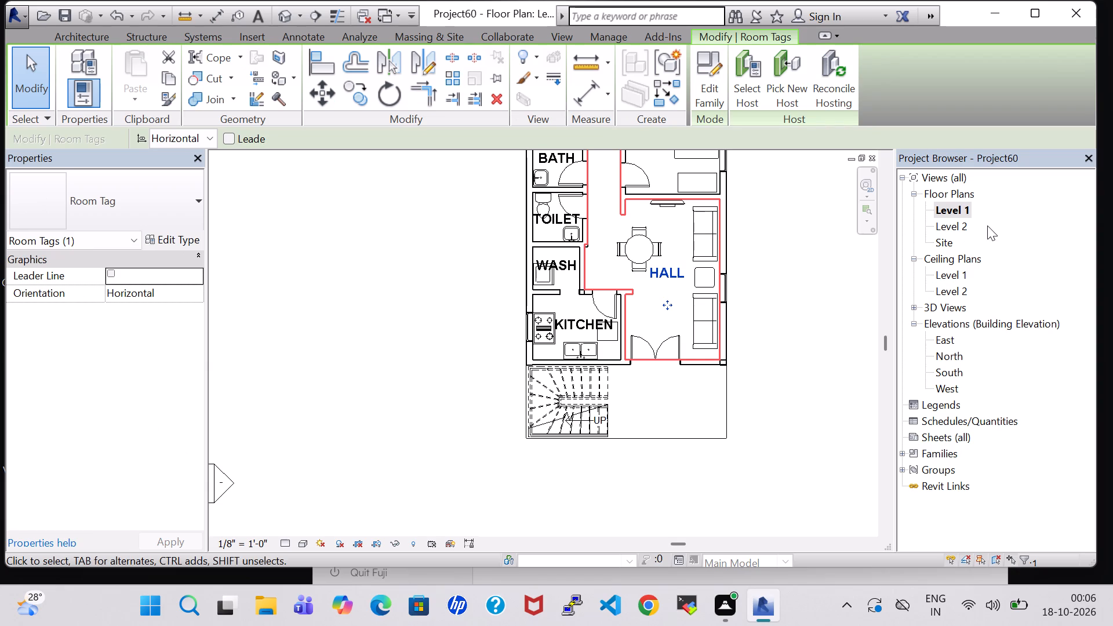
# Place another tagged room in the corridor beside the toilet, at the north-west edge of the hall.
pyautogui.moveTo(769, 217); pyautogui.dragTo(771, 336, button='middle')
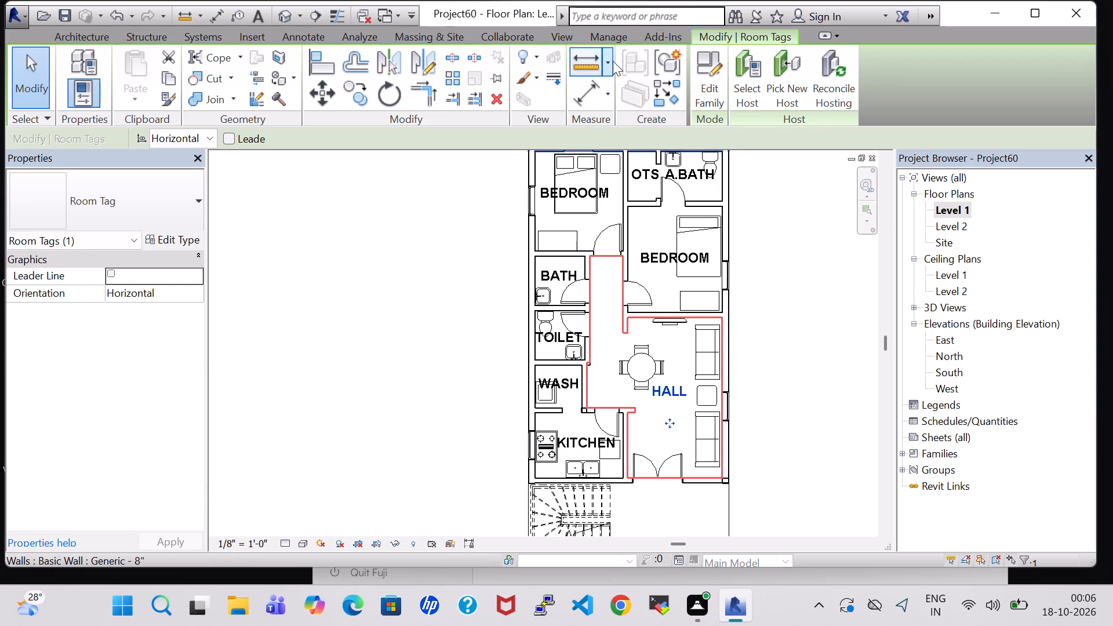
pyautogui.click(80, 35)
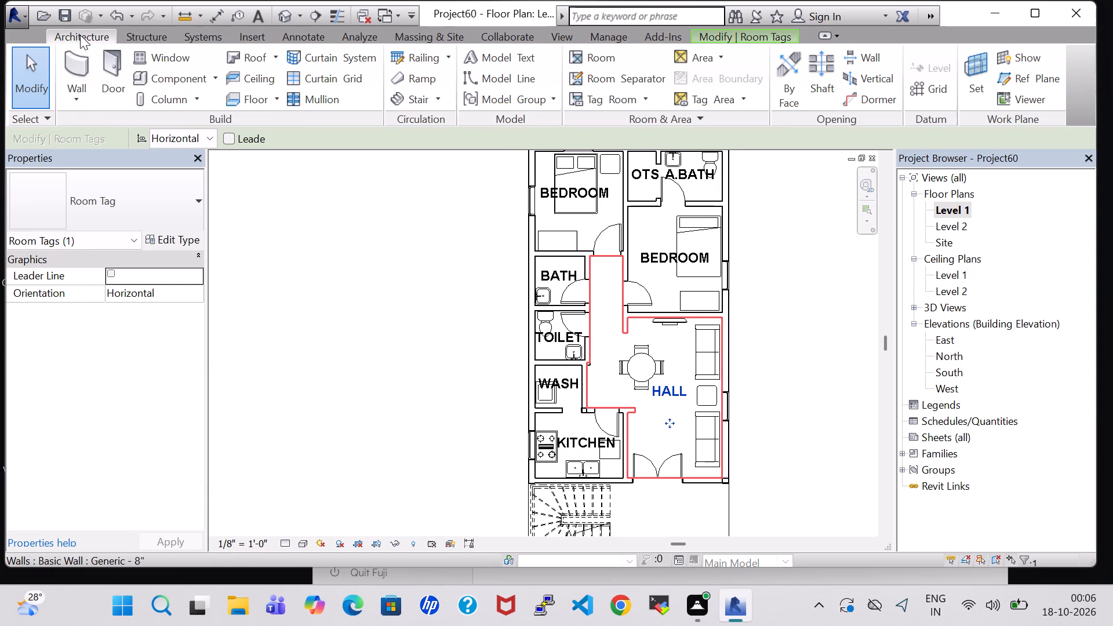
pyautogui.click(600, 60)
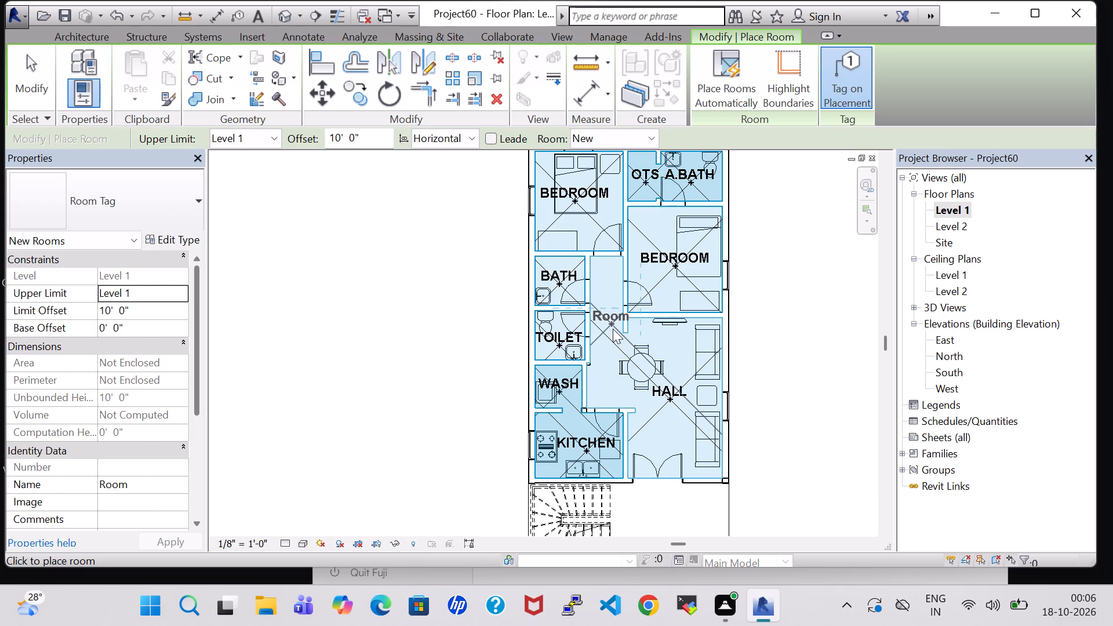
pyautogui.scroll(5, 609, 329)
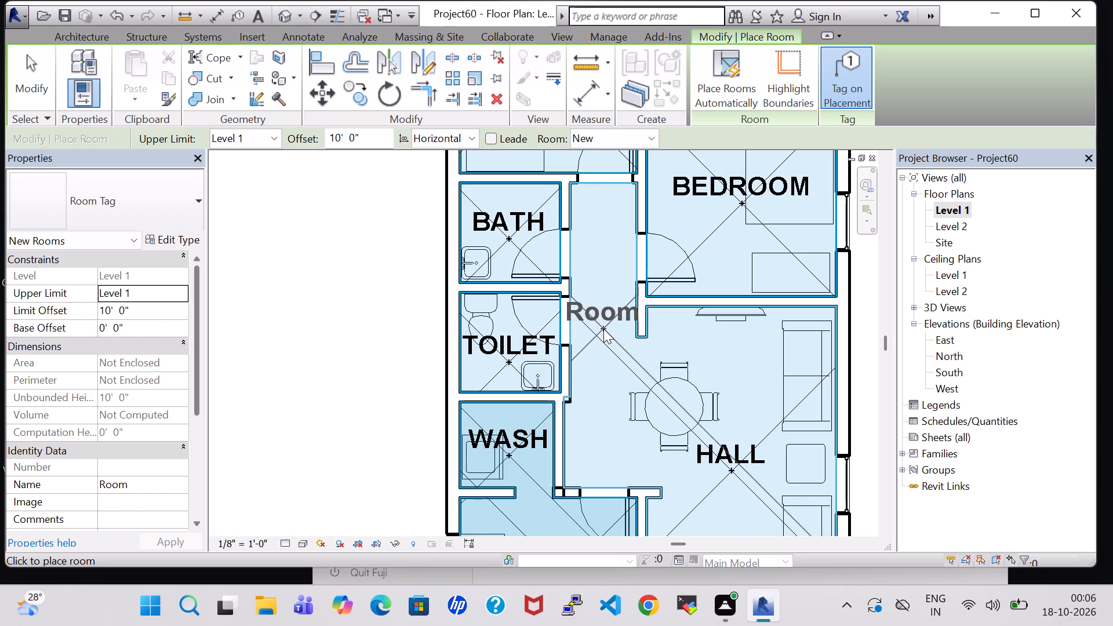
pyautogui.click(603, 329)
pyautogui.click(943, 545)
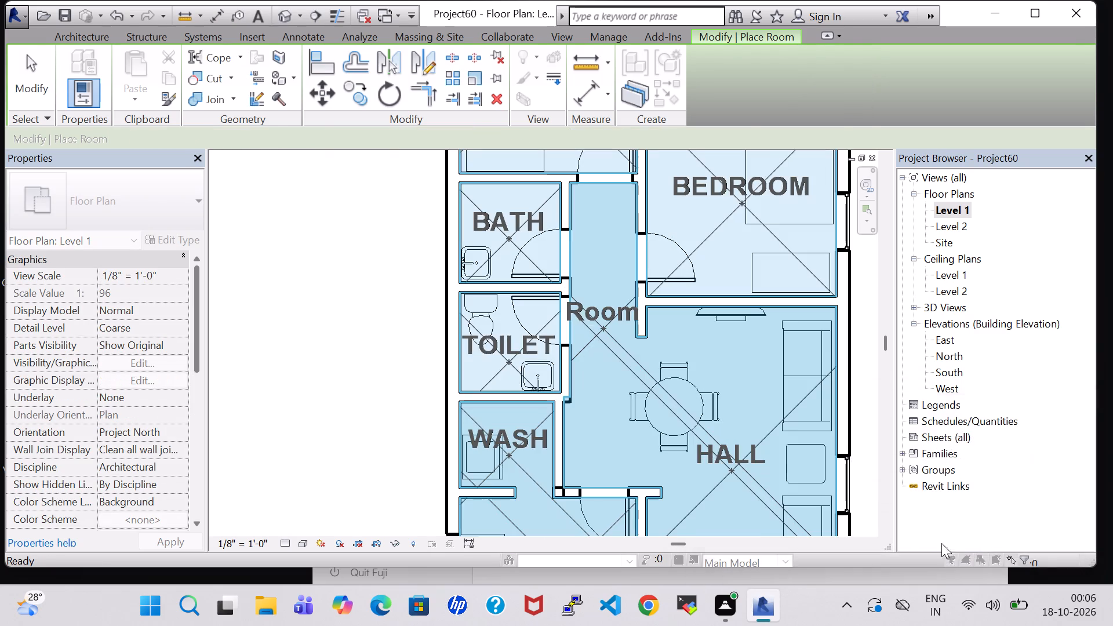
pyautogui.press('Escape')
pyautogui.press('Escape')
# Rename the corridor's room tag as PASSAGE.
pyautogui.click(611, 317)
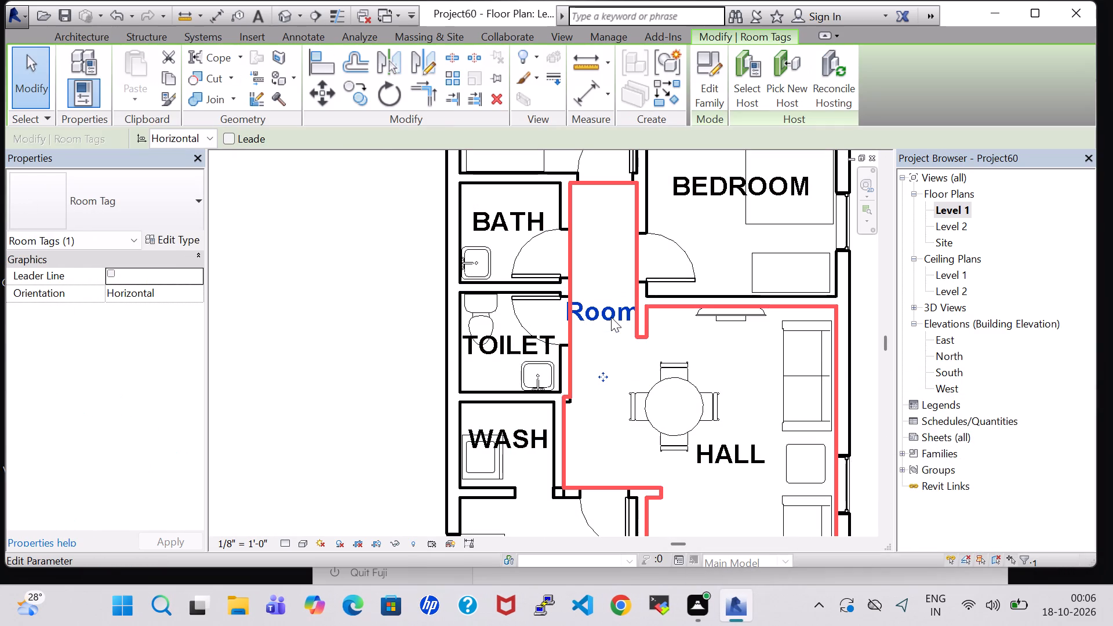
pyautogui.click(597, 311)
pyautogui.click(608, 320)
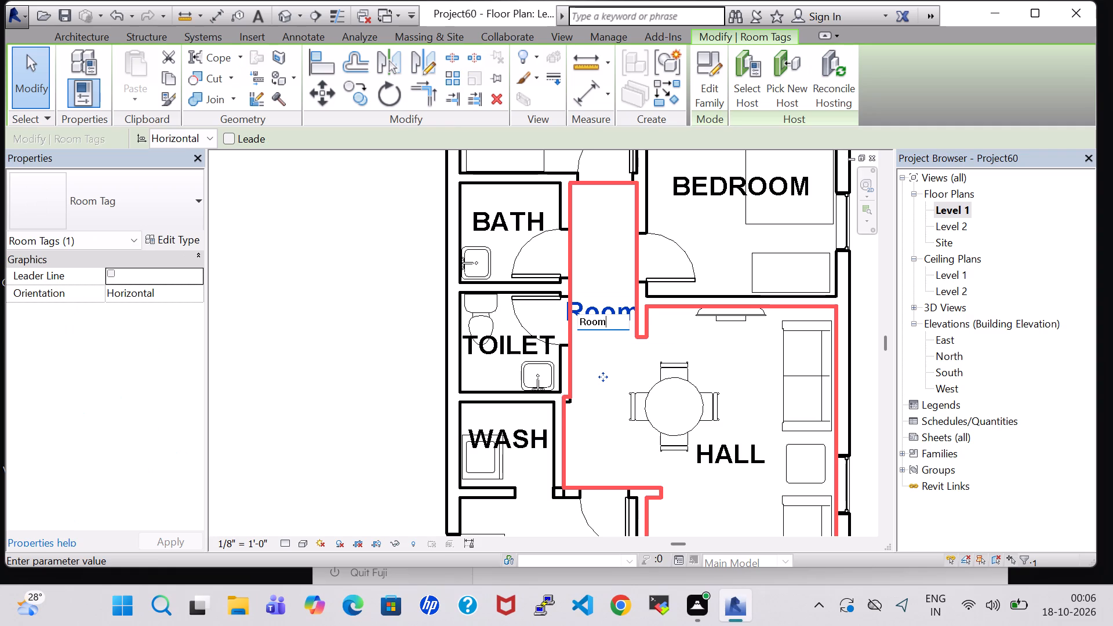
pyautogui.press('BackSpace')
pyautogui.press('BackSpace')
pyautogui.press('BackSpace')
pyautogui.press('BackSpace')
pyautogui.write('PASSAGE')
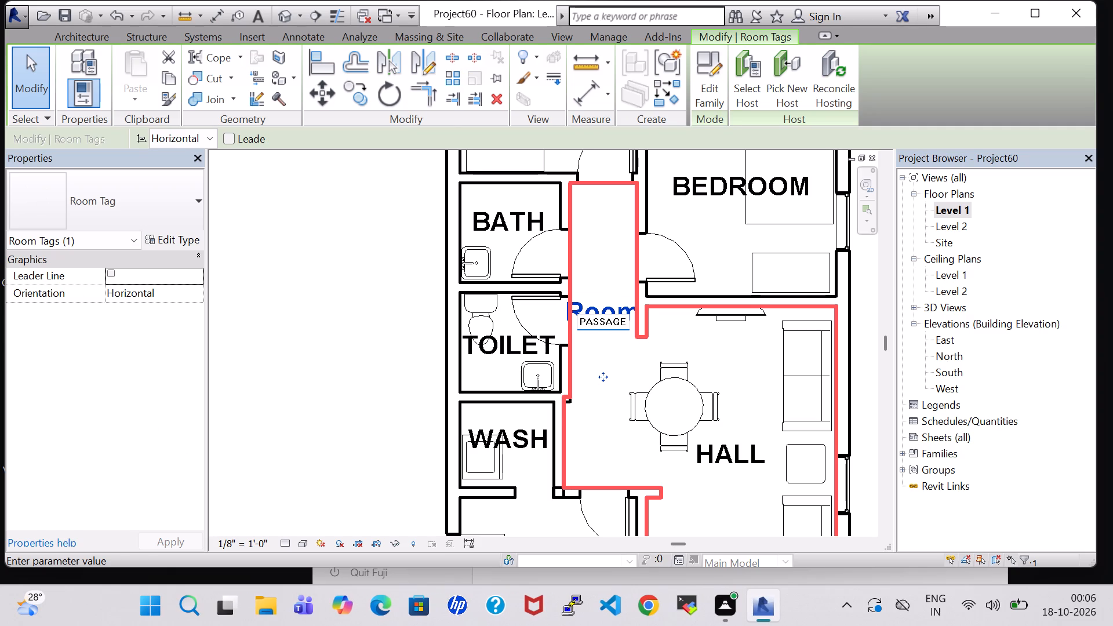
pyautogui.press('Return')
# Set the PASSAGE tag's orientation to Vertical and nudge it east to centre it in the corridor.
pyautogui.click(198, 129)
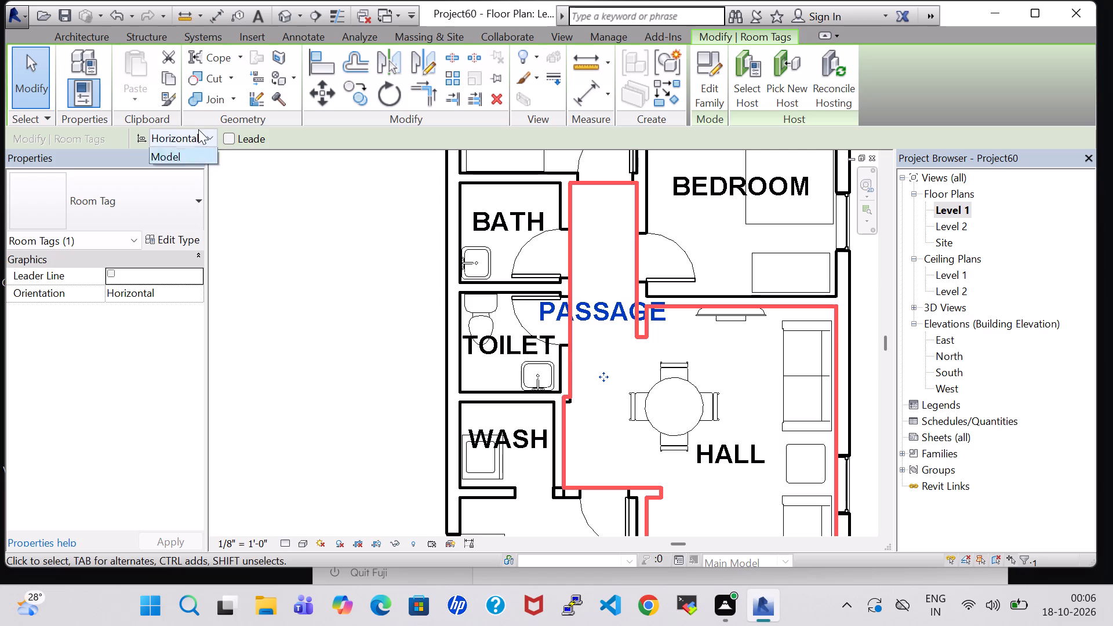
pyautogui.click(197, 168)
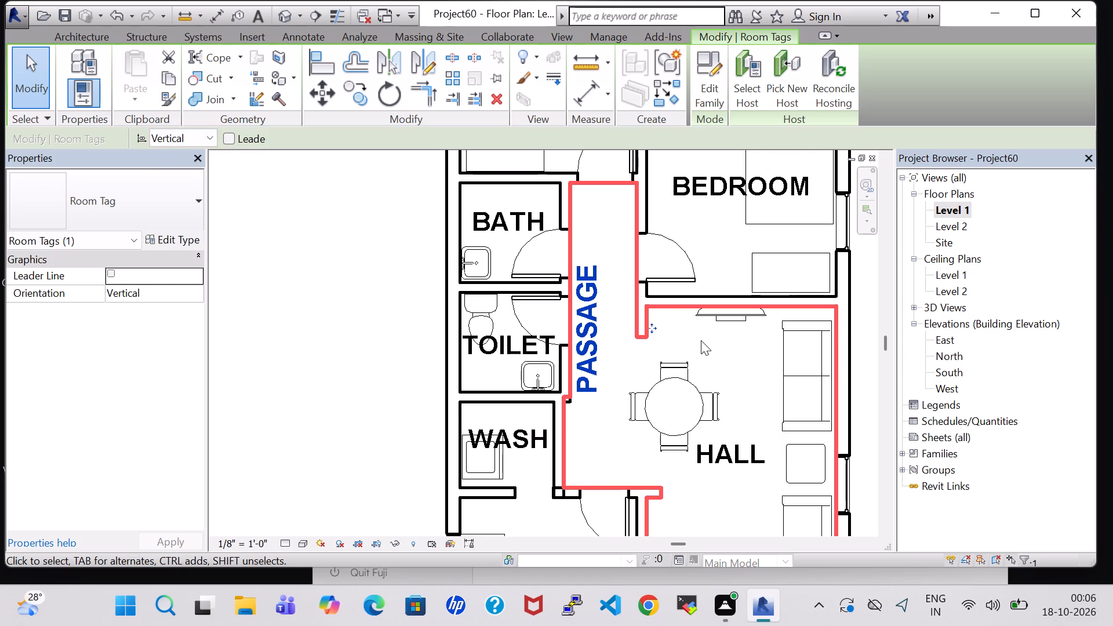
pyautogui.press('Right')
pyautogui.press('Right')
pyautogui.press('Right')
pyautogui.press('Right')
pyautogui.press('Right')
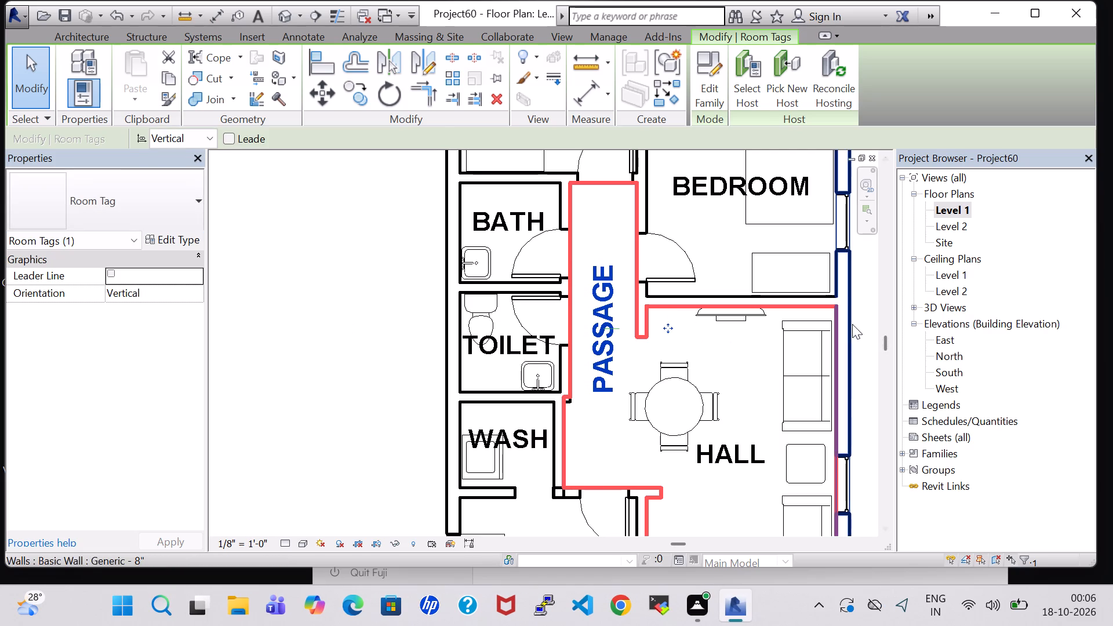
pyautogui.click(868, 325)
# Examine the labelled hall in plan and the furnished interior in the 3D view, then return to the Level 1 floor plan.
pyautogui.scroll(-2, 861, 343)
pyautogui.moveTo(766, 457); pyautogui.dragTo(761, 396, button='middle')
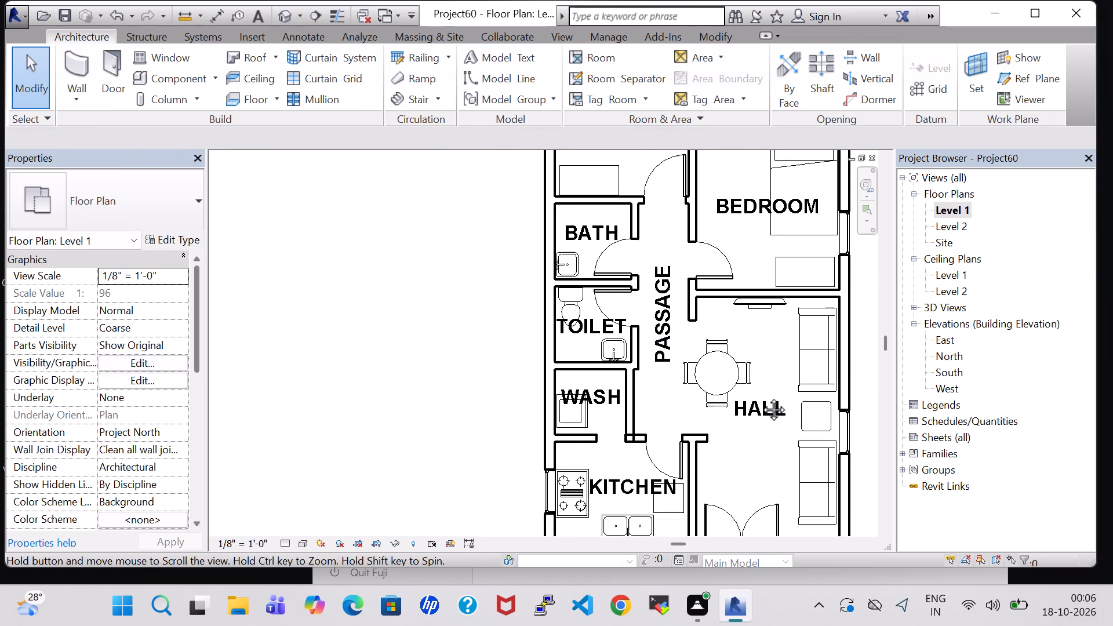
pyautogui.moveTo(761, 396); pyautogui.dragTo(760, 361, button='middle')
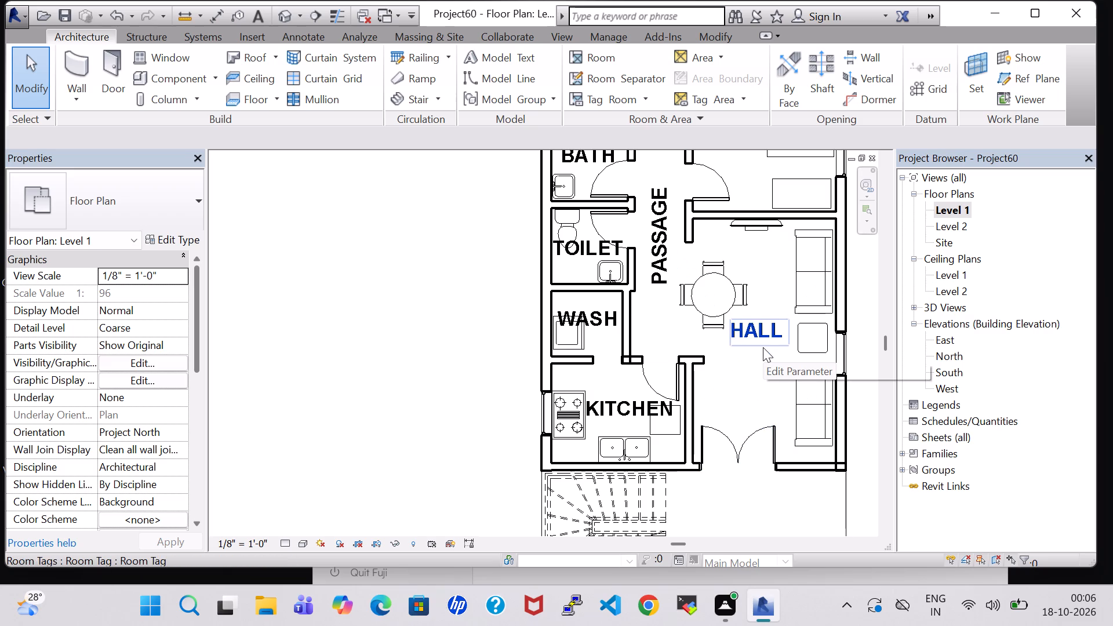
pyautogui.click(280, 14)
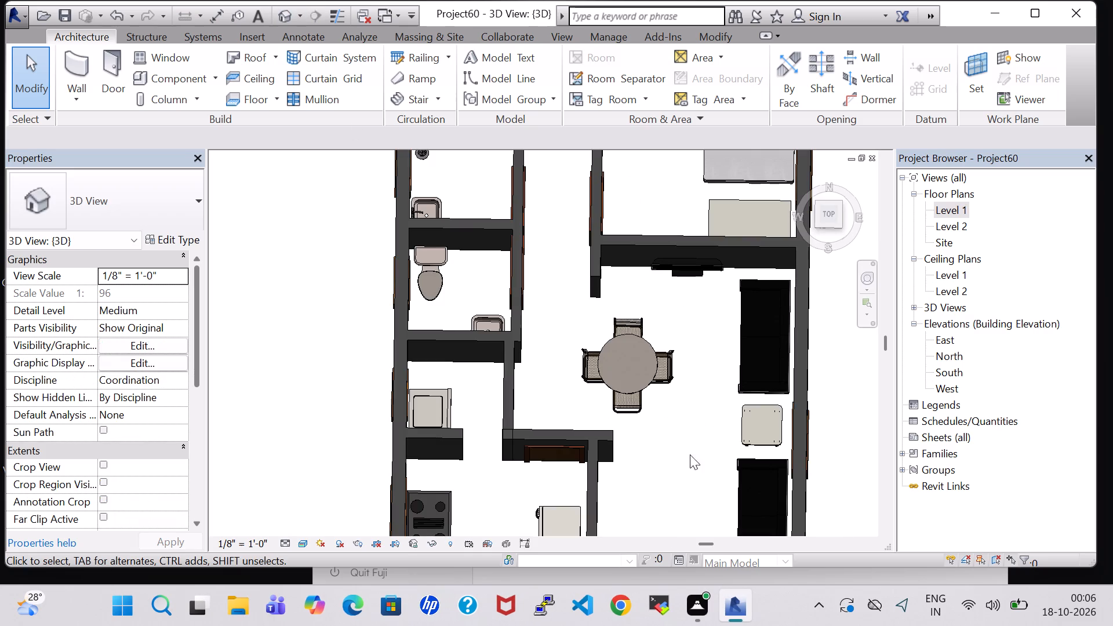
pyautogui.scroll(-1, 691, 474)
pyautogui.moveTo(691, 474); pyautogui.dragTo(690, 290, button='middle')
pyautogui.doubleClick(955, 206)
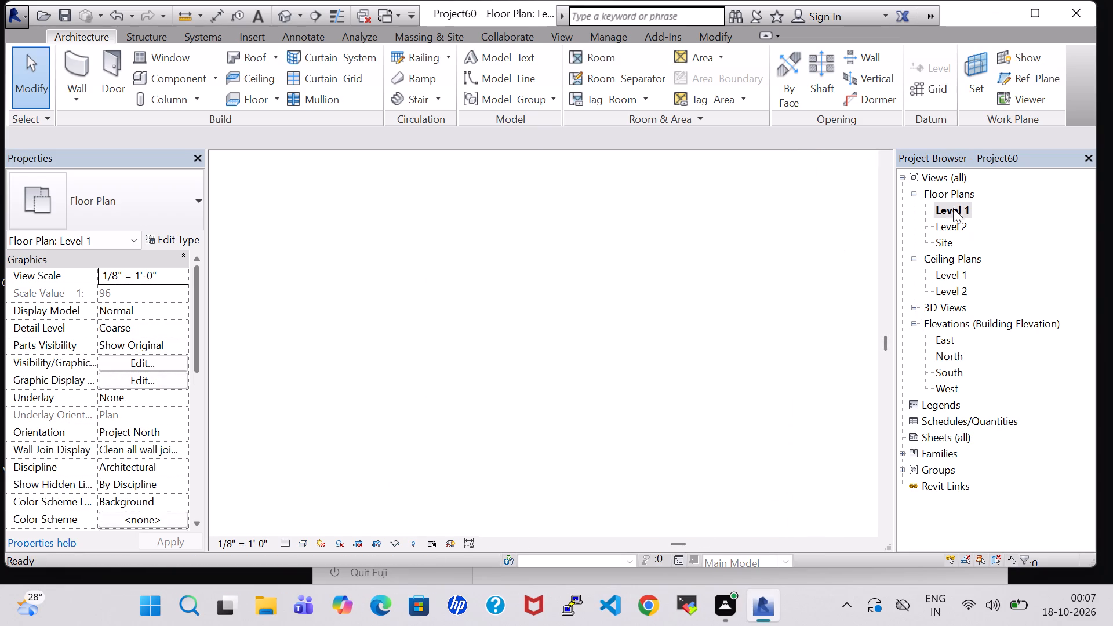
pyautogui.scroll(-1, 723, 289)
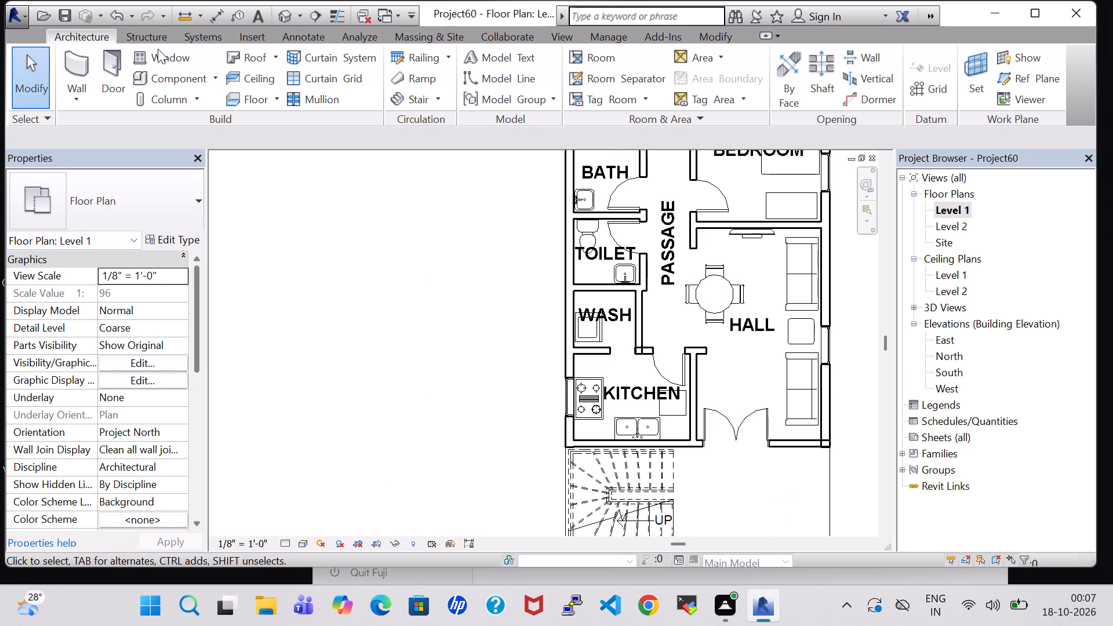
# Place a Fixed 24" x 24" window in the front wall east of the double door, about 4' 11" from the door's centre.
pyautogui.click(158, 49)
pyautogui.click(151, 216)
pyautogui.scroll(2, 133, 340)
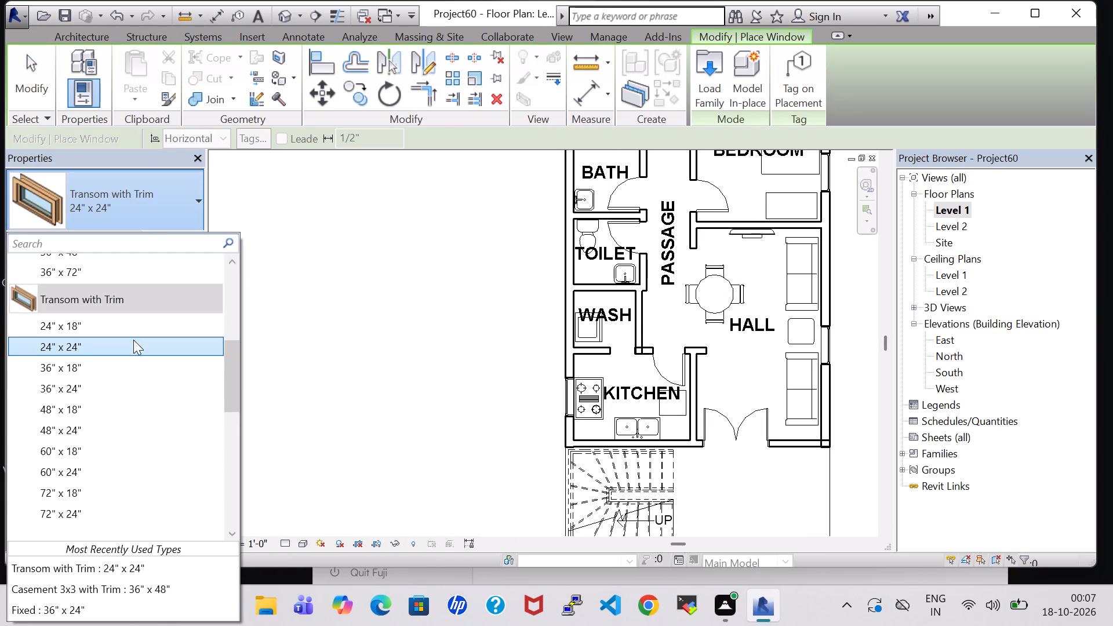
pyautogui.scroll(6, 133, 340)
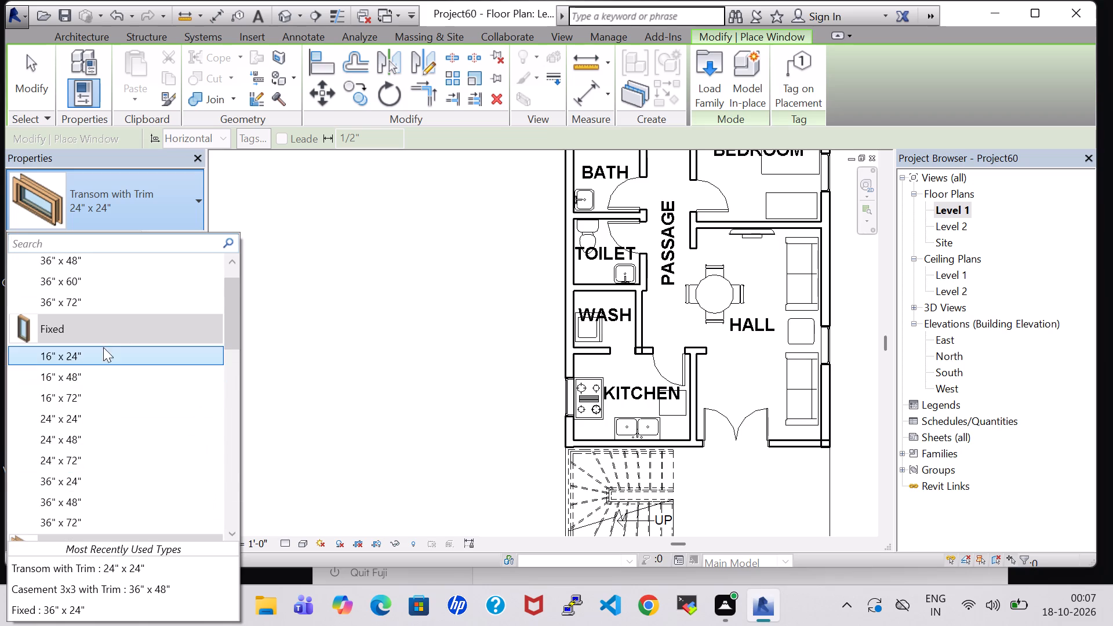
pyautogui.click(103, 404)
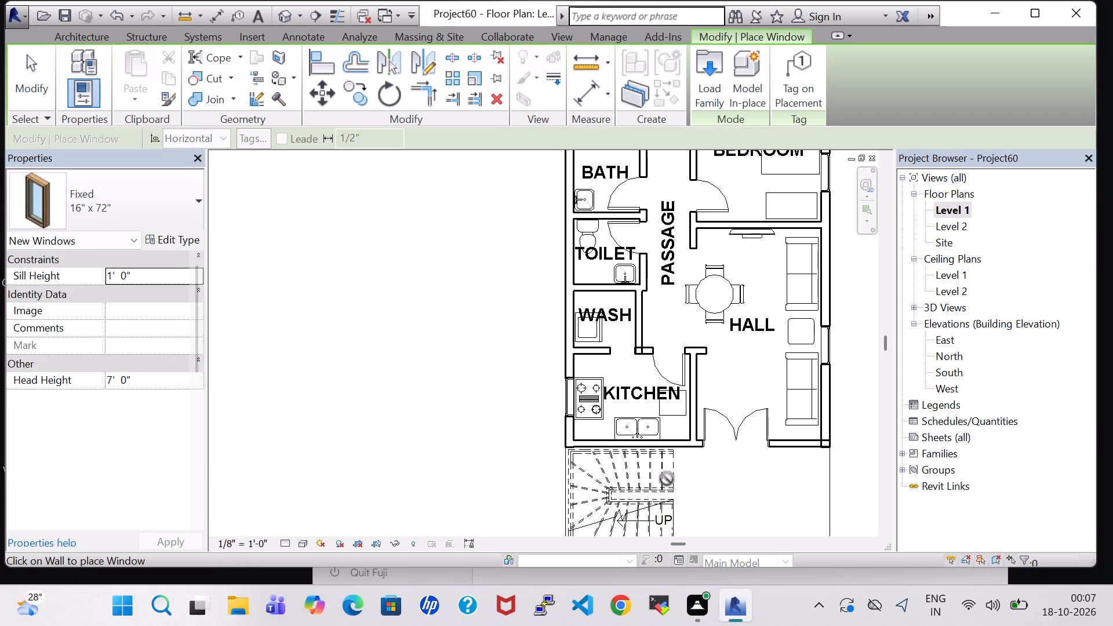
pyautogui.click(74, 212)
pyautogui.click(92, 376)
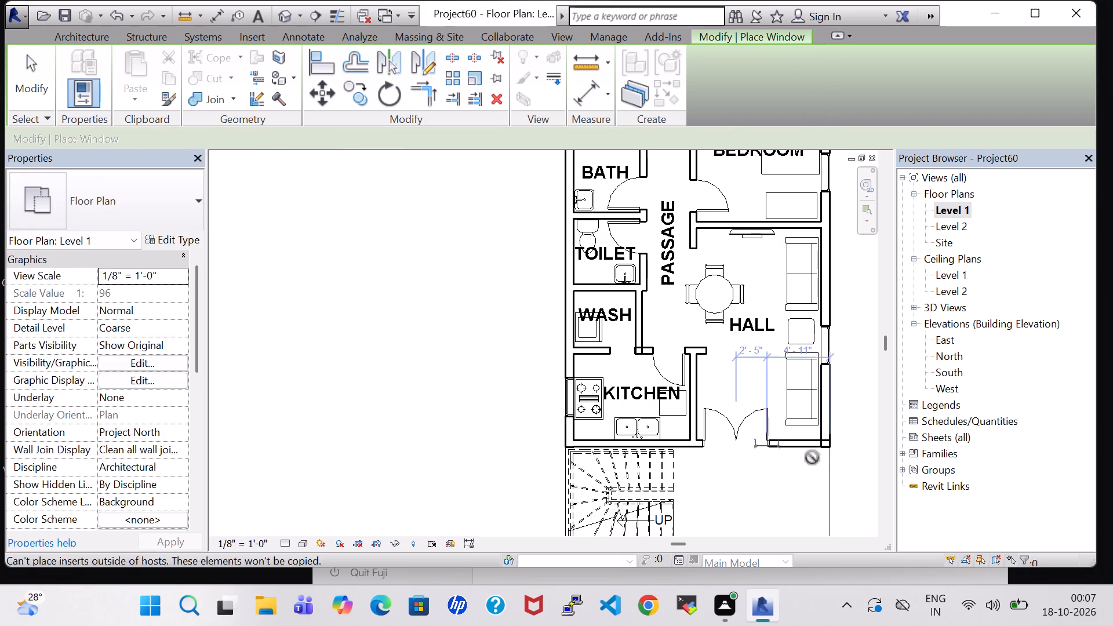
pyautogui.click(799, 452)
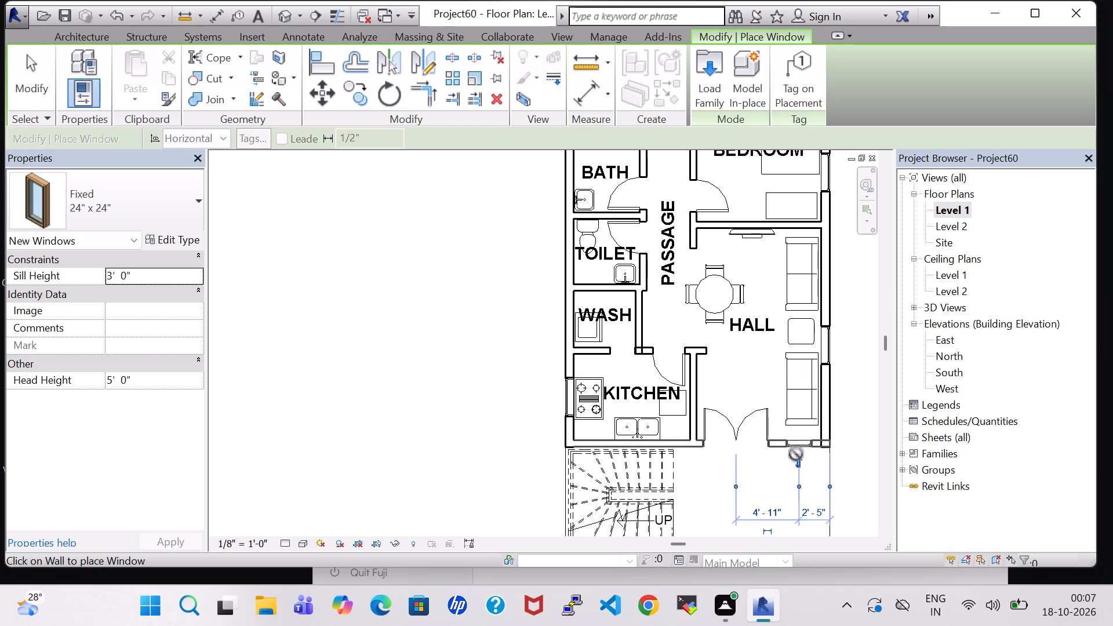
pyautogui.press('Escape')
pyautogui.press('Escape')
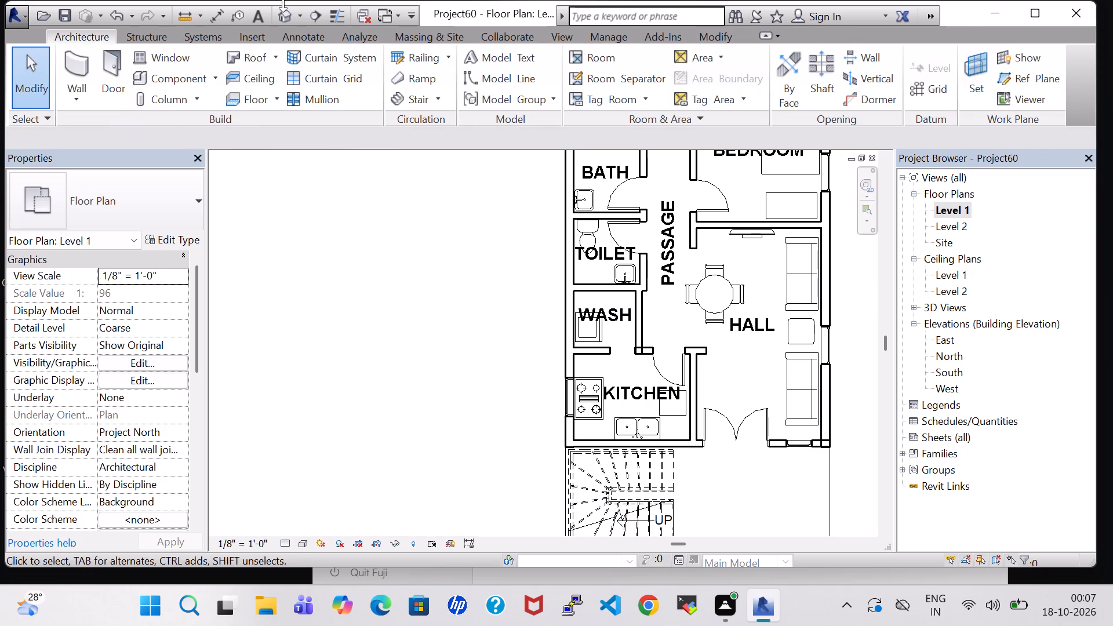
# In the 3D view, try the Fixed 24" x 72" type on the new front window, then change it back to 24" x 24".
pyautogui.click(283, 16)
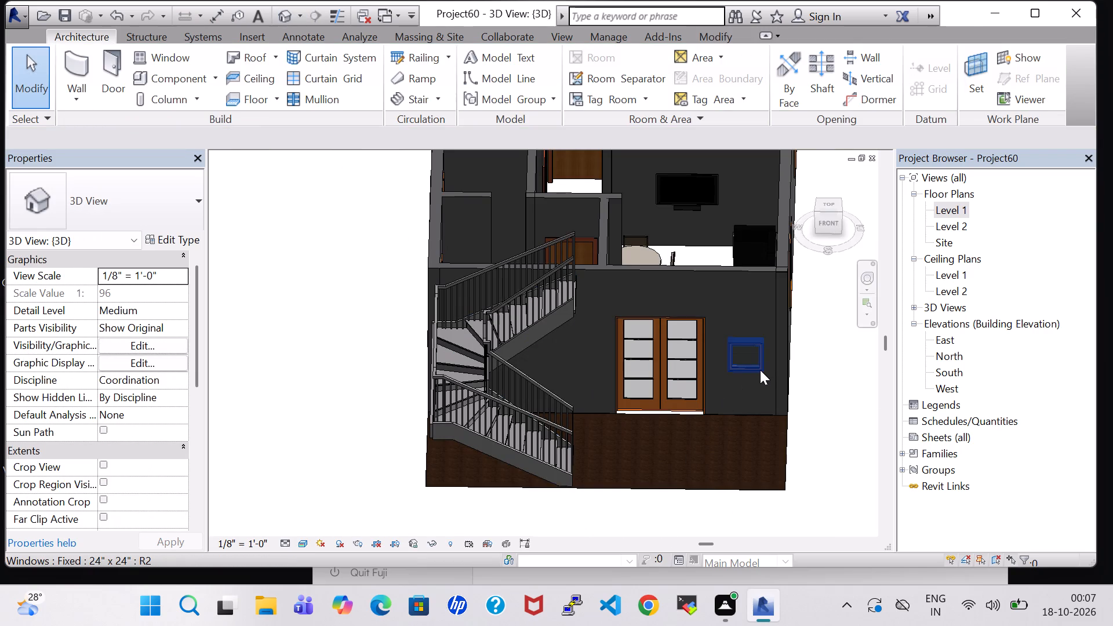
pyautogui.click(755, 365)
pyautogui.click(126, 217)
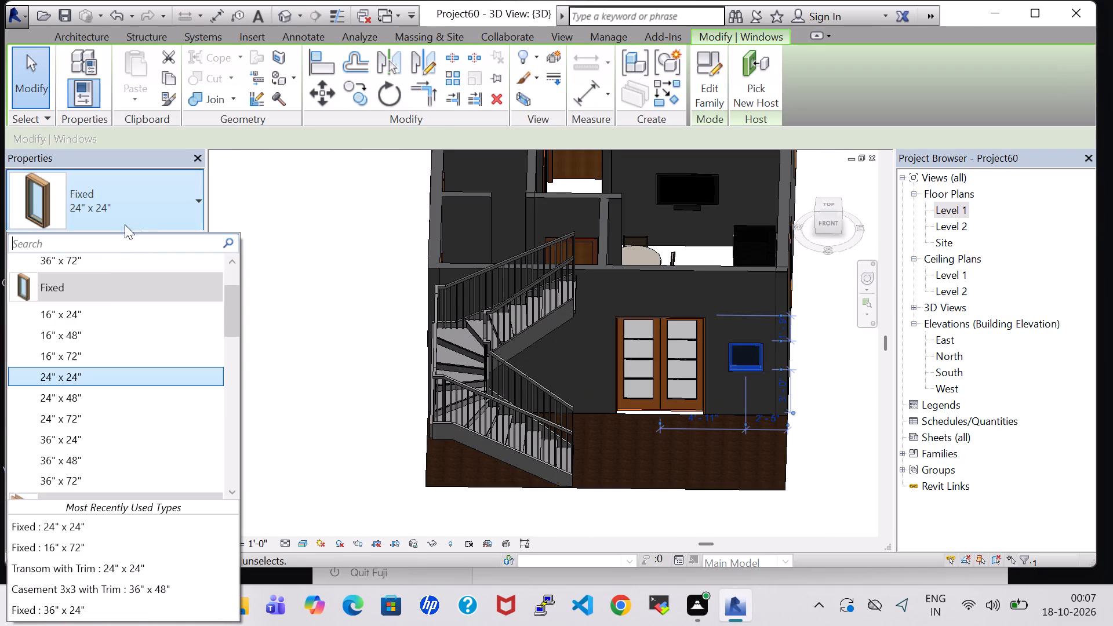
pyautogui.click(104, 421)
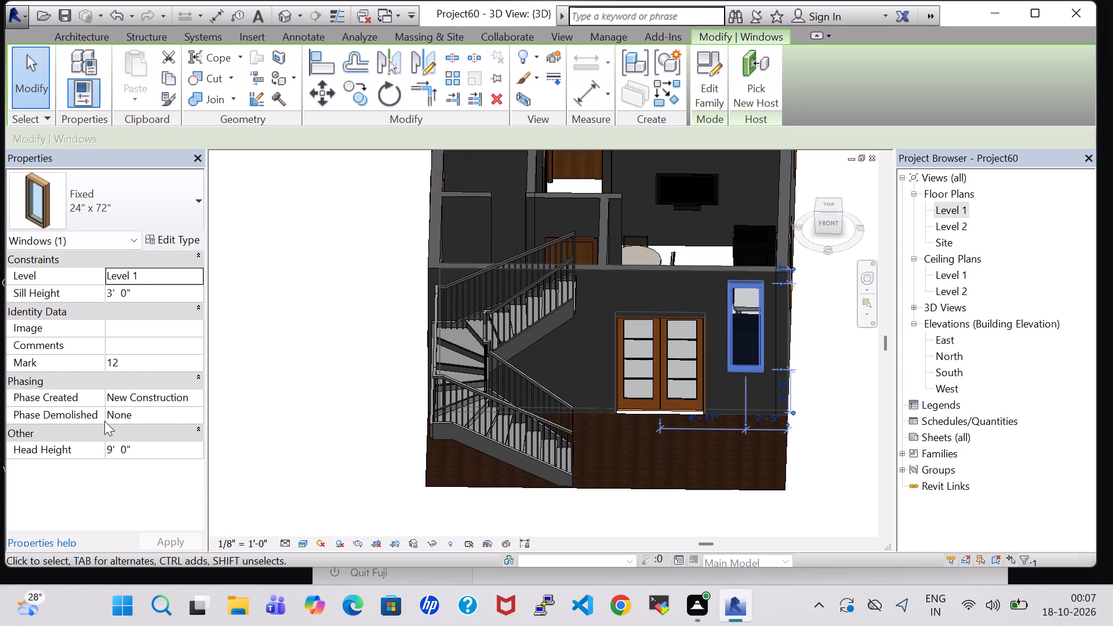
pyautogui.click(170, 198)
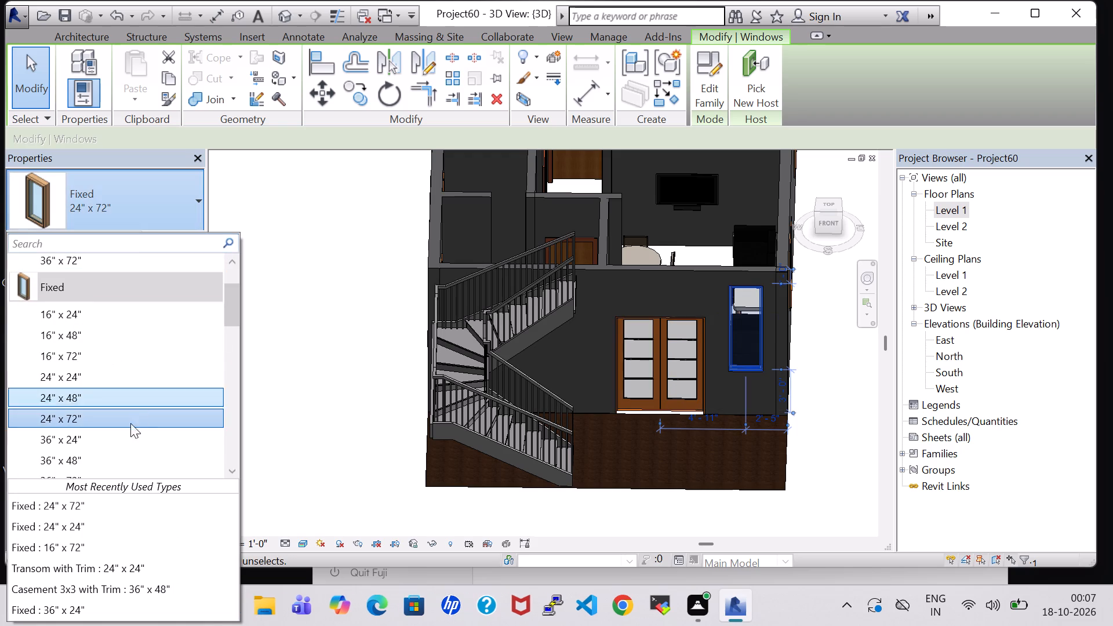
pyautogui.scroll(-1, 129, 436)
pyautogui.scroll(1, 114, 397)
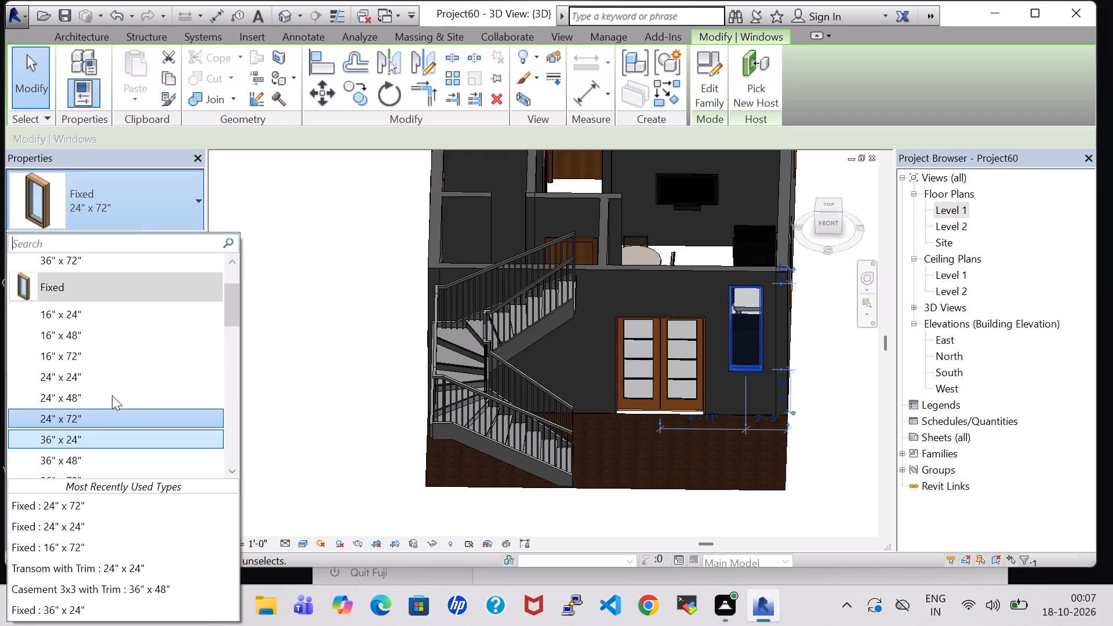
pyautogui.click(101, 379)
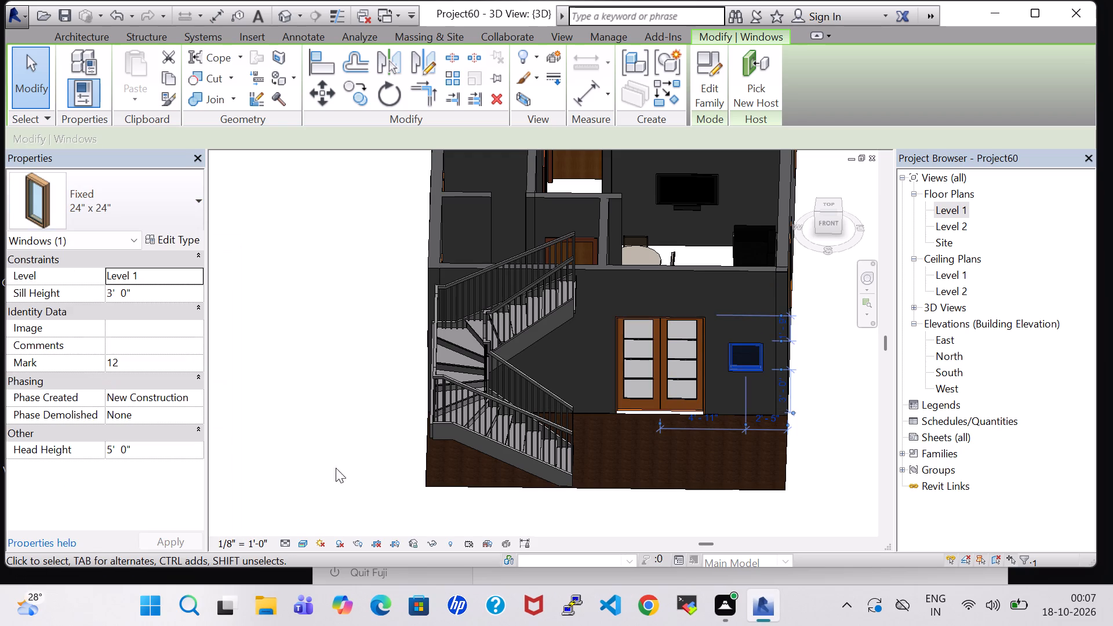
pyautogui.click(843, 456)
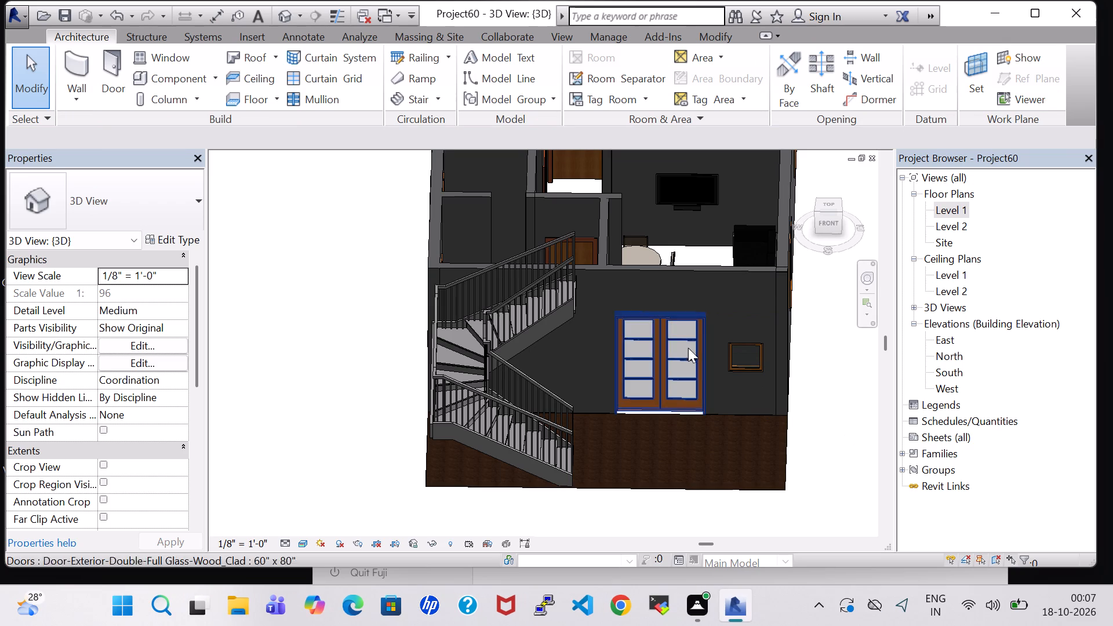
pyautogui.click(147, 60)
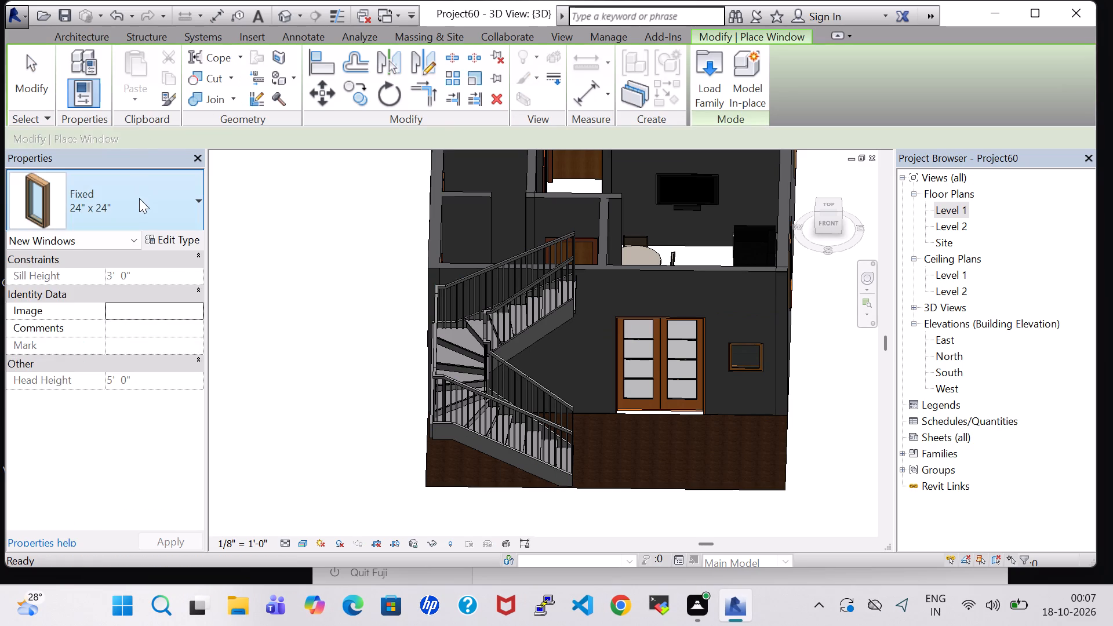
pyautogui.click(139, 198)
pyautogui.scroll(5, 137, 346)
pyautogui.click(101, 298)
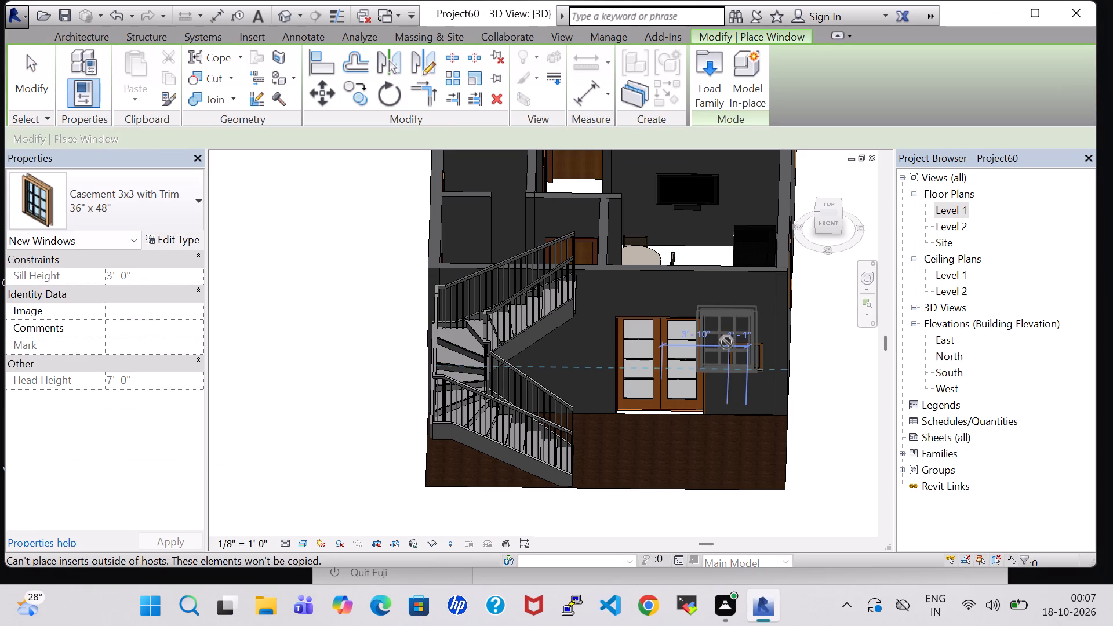
# In the Level 1 floor plan, delete the Fixed 24" x 24" window from the front wall.
pyautogui.doubleClick(962, 211)
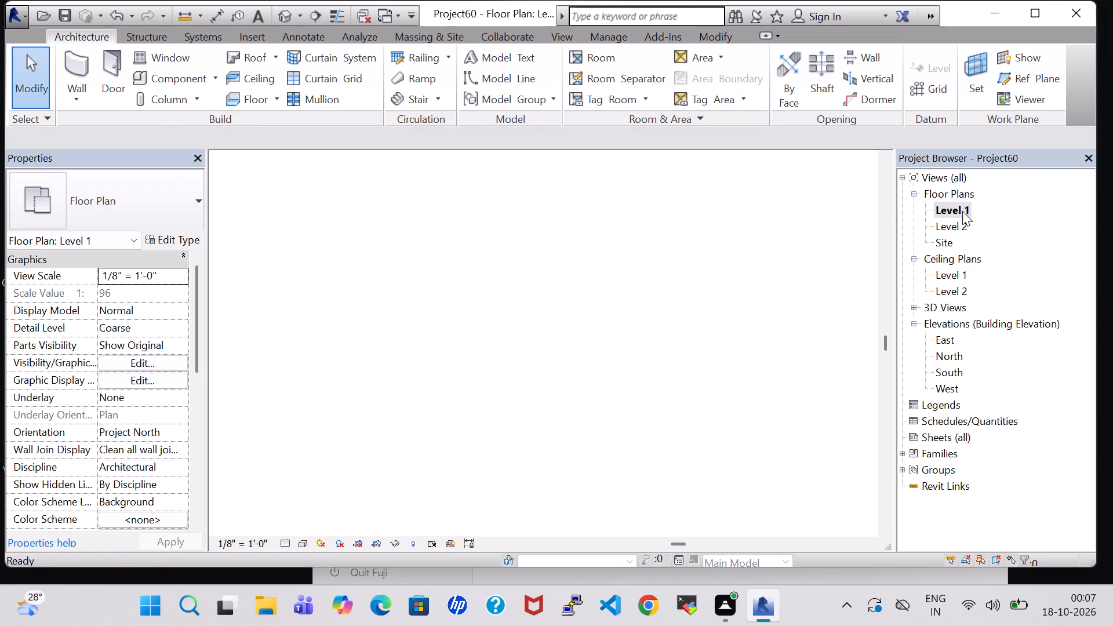
pyautogui.click(796, 445)
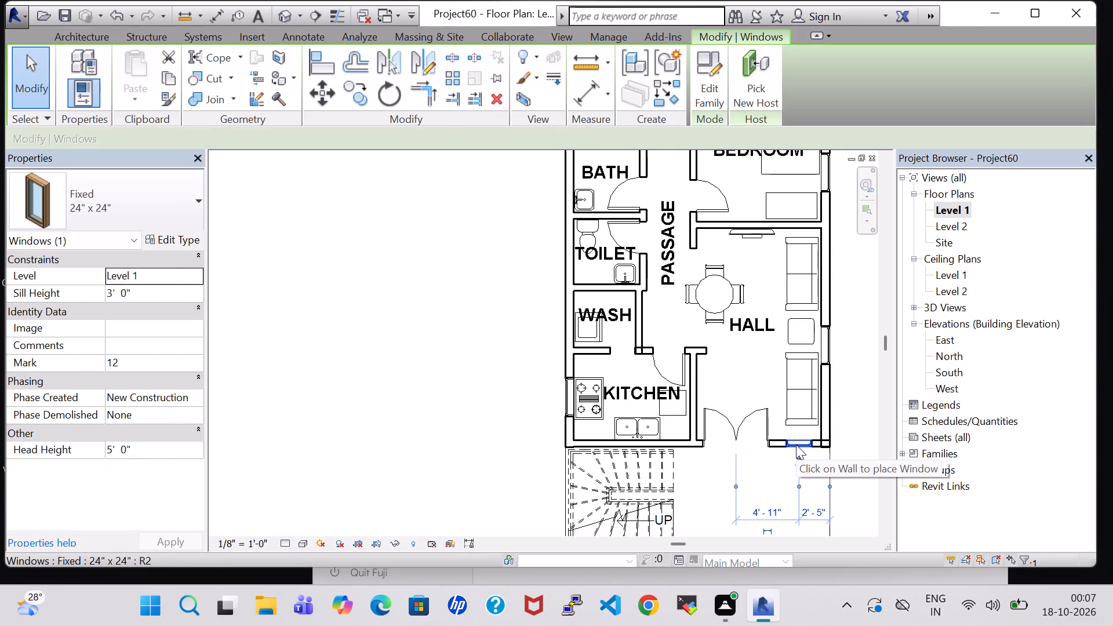
pyautogui.press('Delete')
# Place a Casement 3x3 with Trim 36" x 48" window, matching the hall's east window, in the front wall about 4' 9" east of the double door's centre.
pyautogui.click(831, 351)
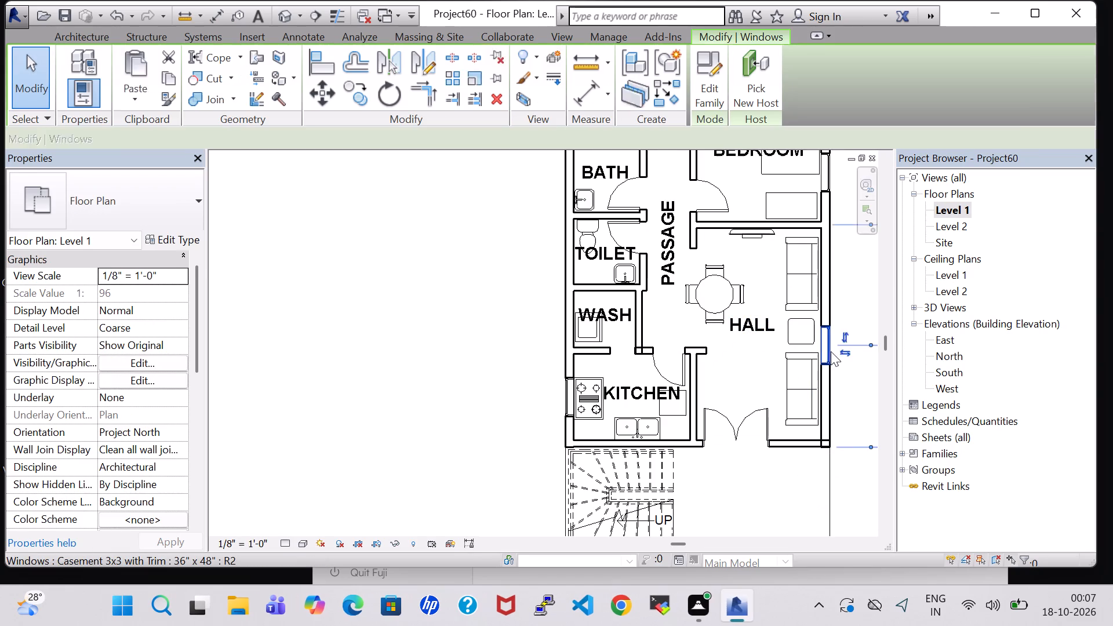
pyautogui.rightClick(829, 351)
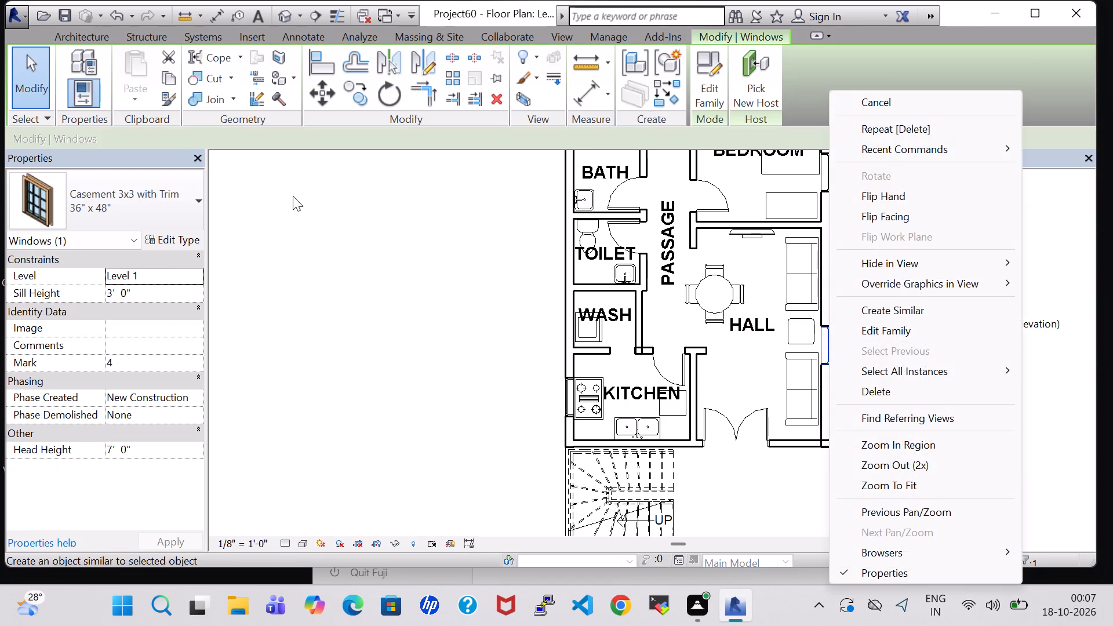
pyautogui.click(867, 303)
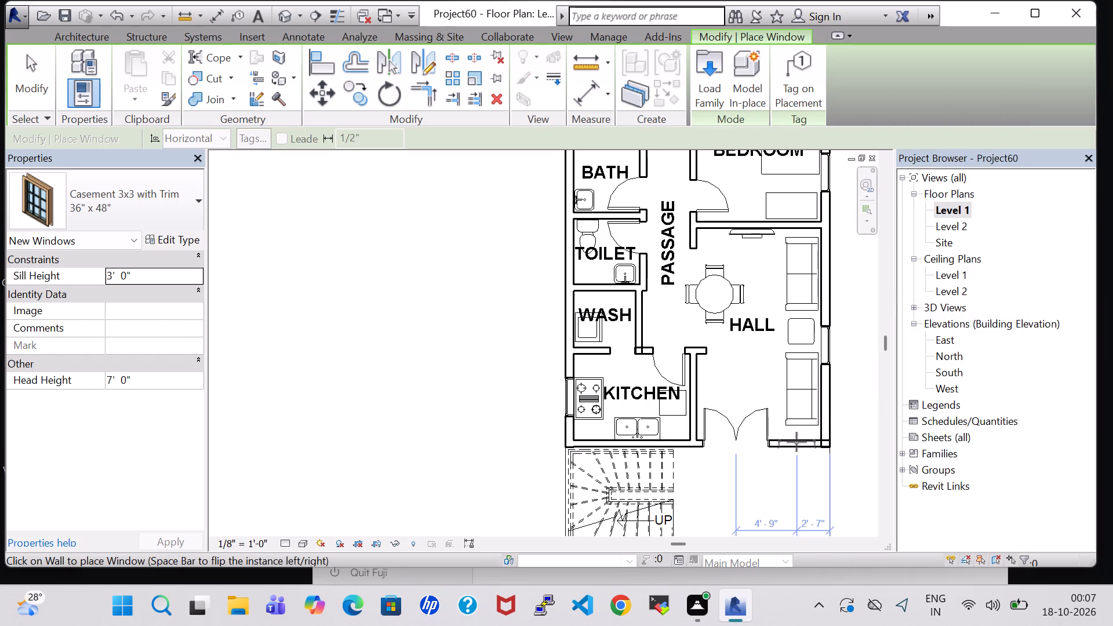
pyautogui.click(797, 450)
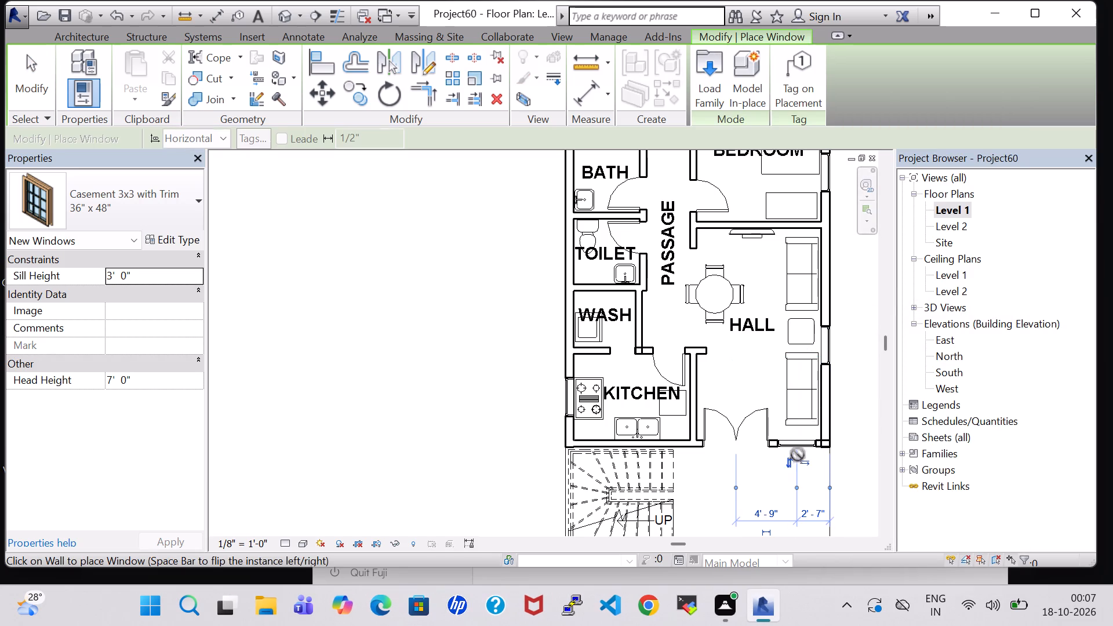
pyautogui.press('Escape')
pyautogui.press('Escape')
# Check the type properties and available sizes of the new front casement window.
pyautogui.click(803, 446)
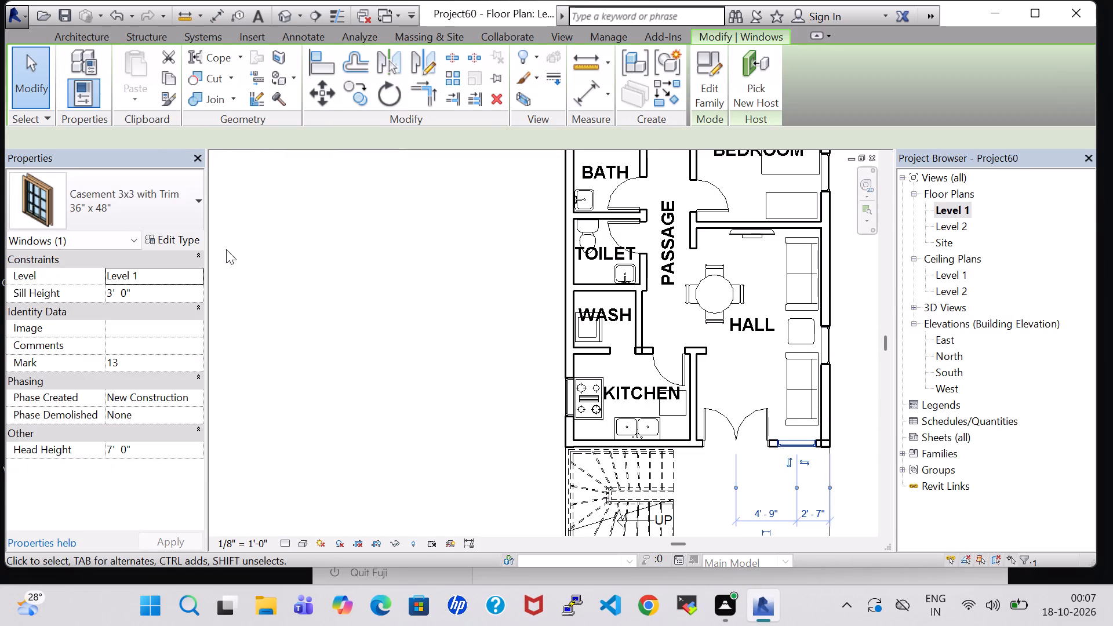
pyautogui.click(174, 242)
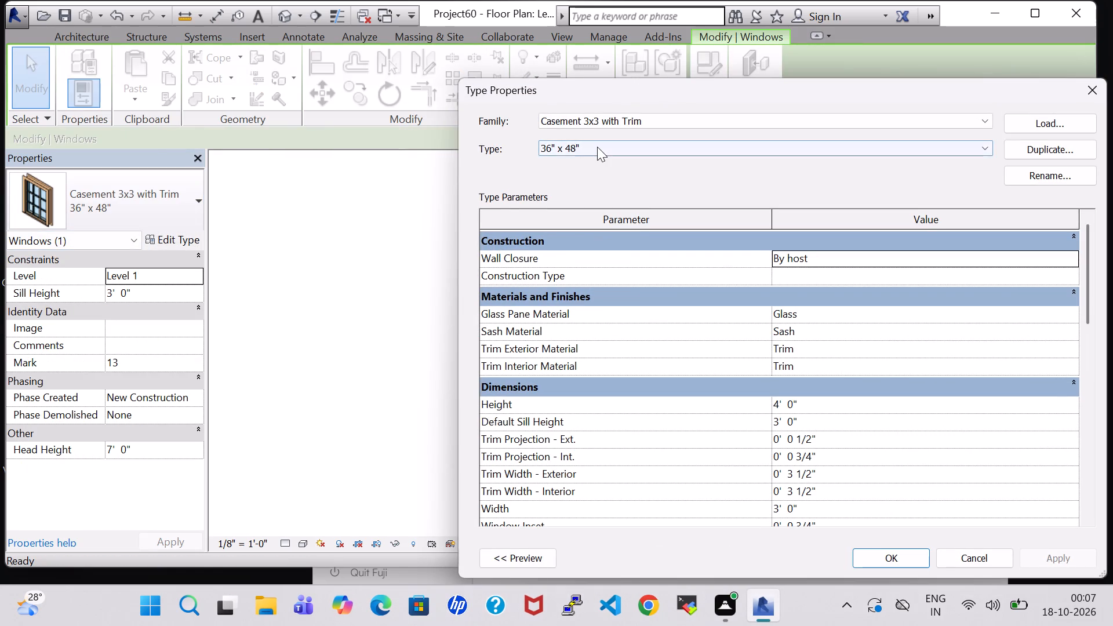
pyautogui.click(597, 147)
pyautogui.click(598, 158)
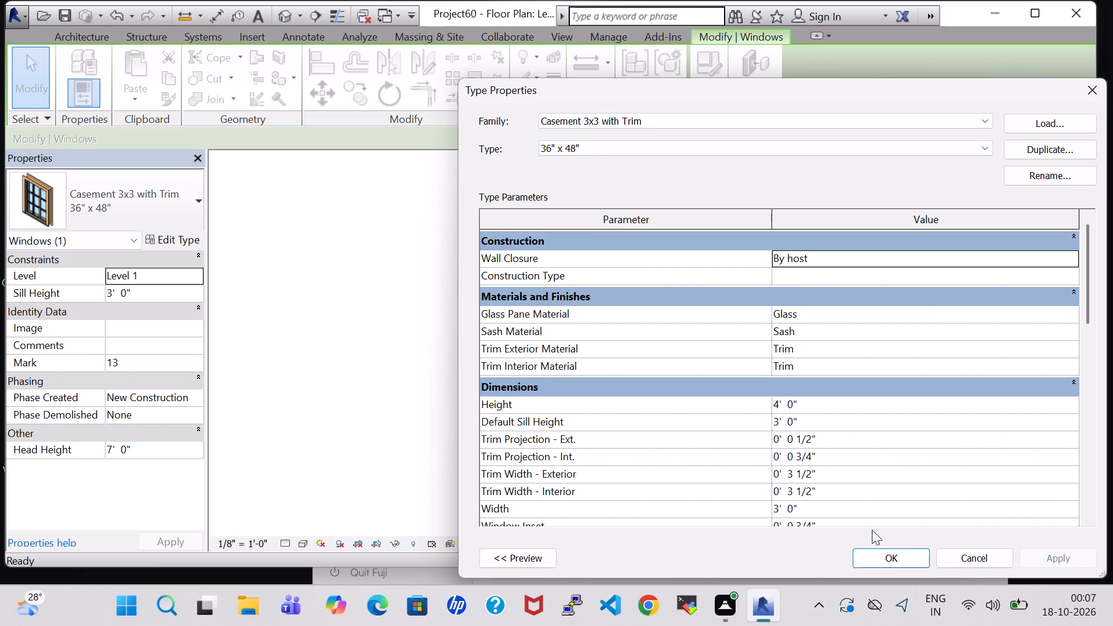
pyautogui.click(886, 561)
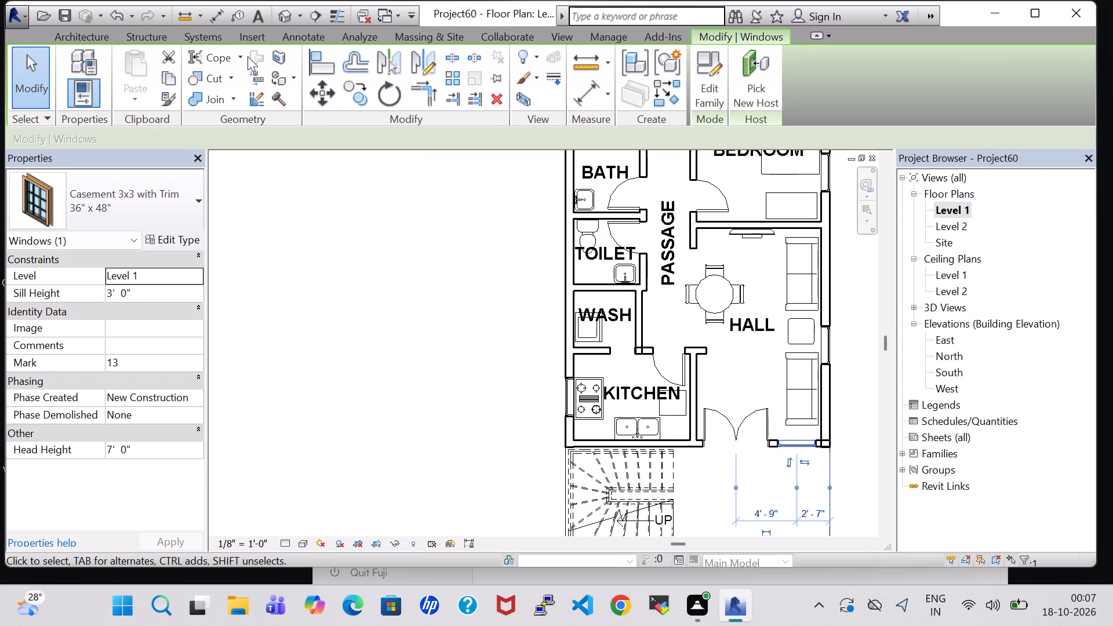
# Examine the new front window and entrance area in the 3D view and compare them with the Level 1 plan.
pyautogui.click(286, 15)
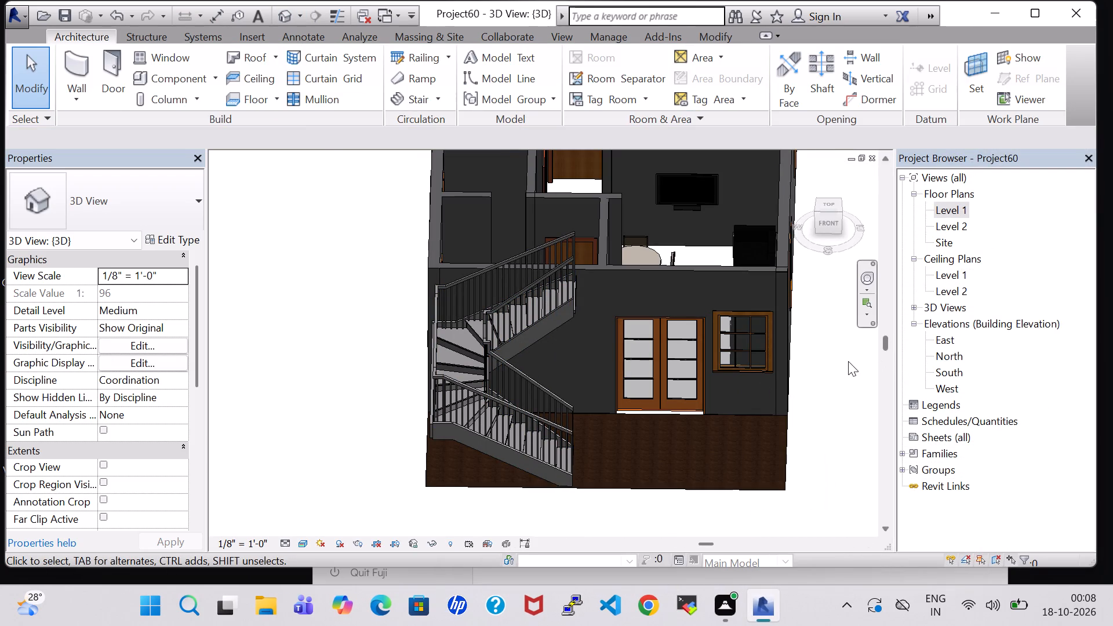
pyautogui.keyDown('shift'); pyautogui.moveTo(816, 362); pyautogui.dragTo(824, 333, button='middle'); pyautogui.keyUp('shift')
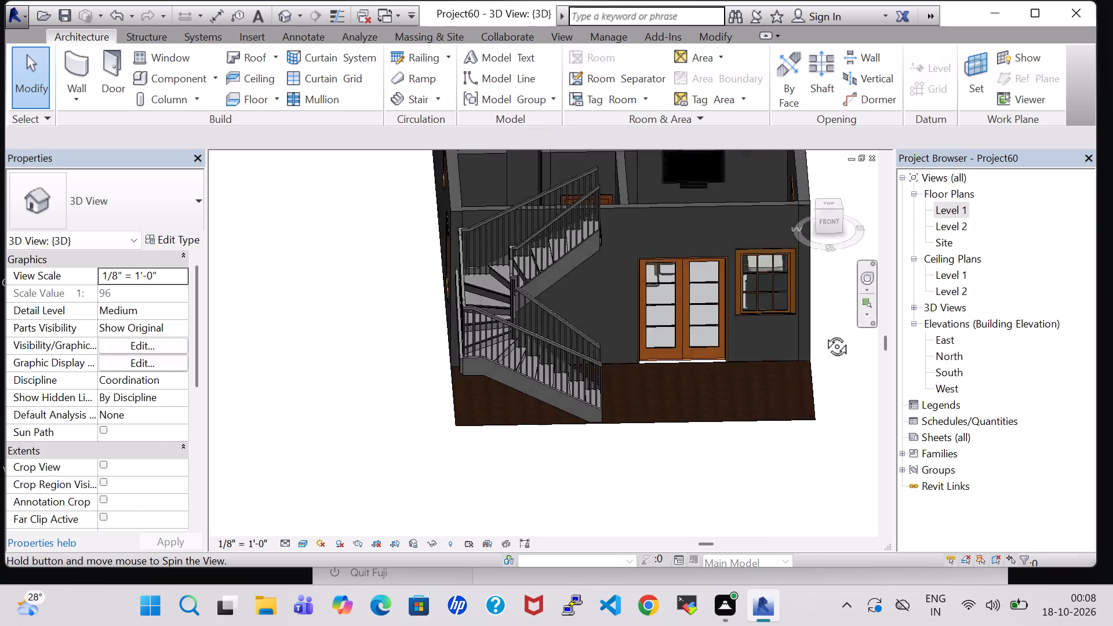
pyautogui.keyDown('shift'); pyautogui.moveTo(824, 333); pyautogui.dragTo(819, 482, button='middle'); pyautogui.keyUp('shift')
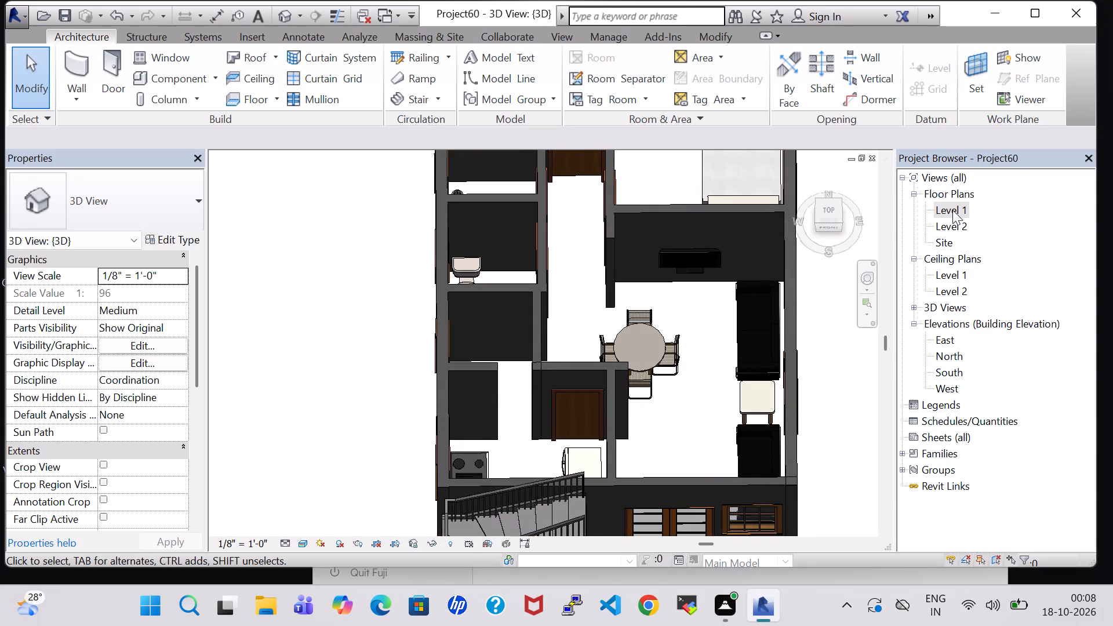
pyautogui.doubleClick(952, 210)
pyautogui.scroll(-3, 674, 342)
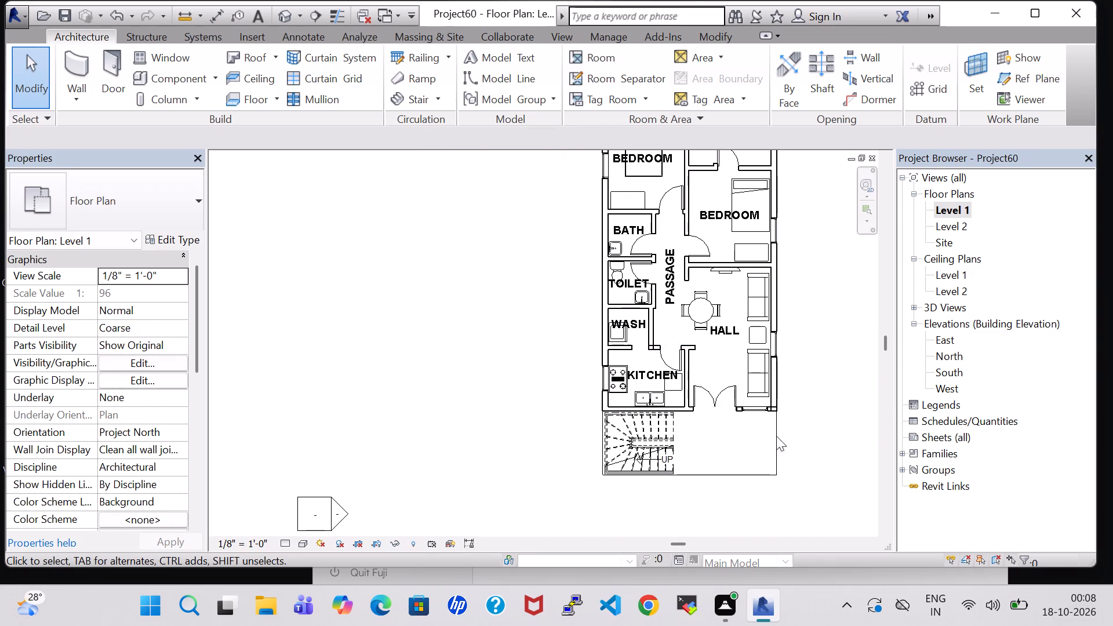
pyautogui.click(834, 401)
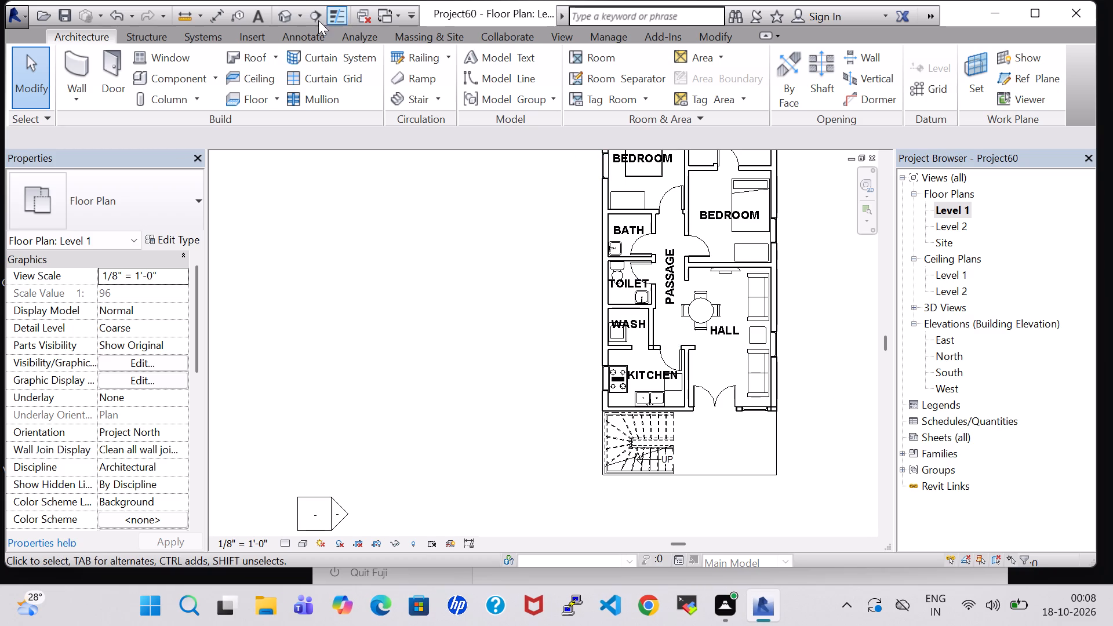
pyautogui.click(288, 16)
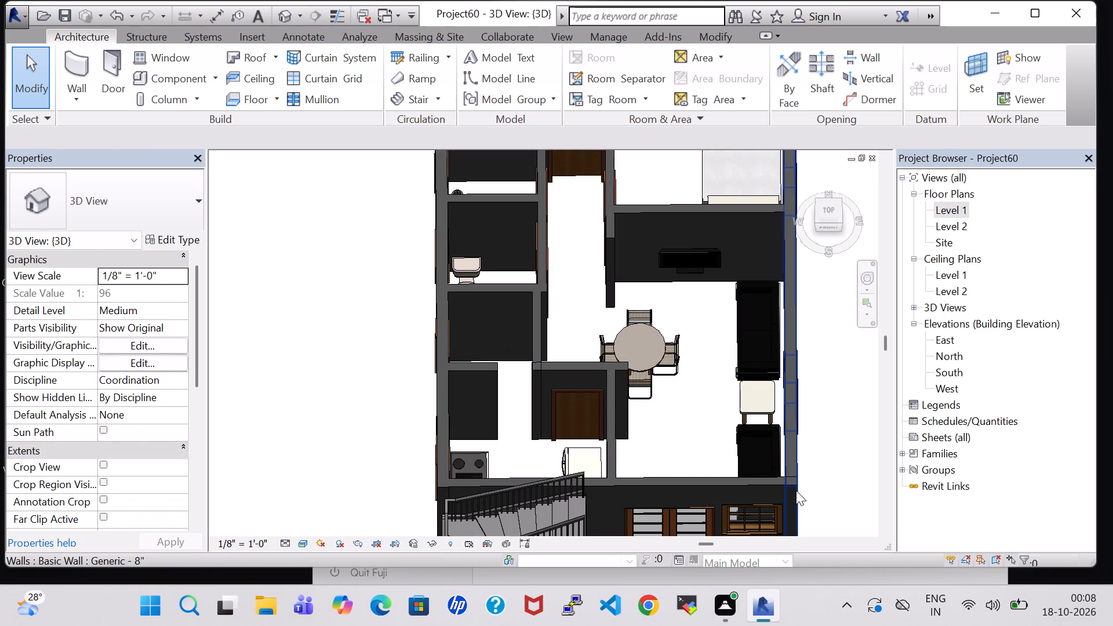
pyautogui.moveTo(796, 490); pyautogui.dragTo(769, 341, button='middle')
# In the Level 1 floor plan, load the RPC Plant - Tropical family from the Planting library as a component.
pyautogui.doubleClick(955, 206)
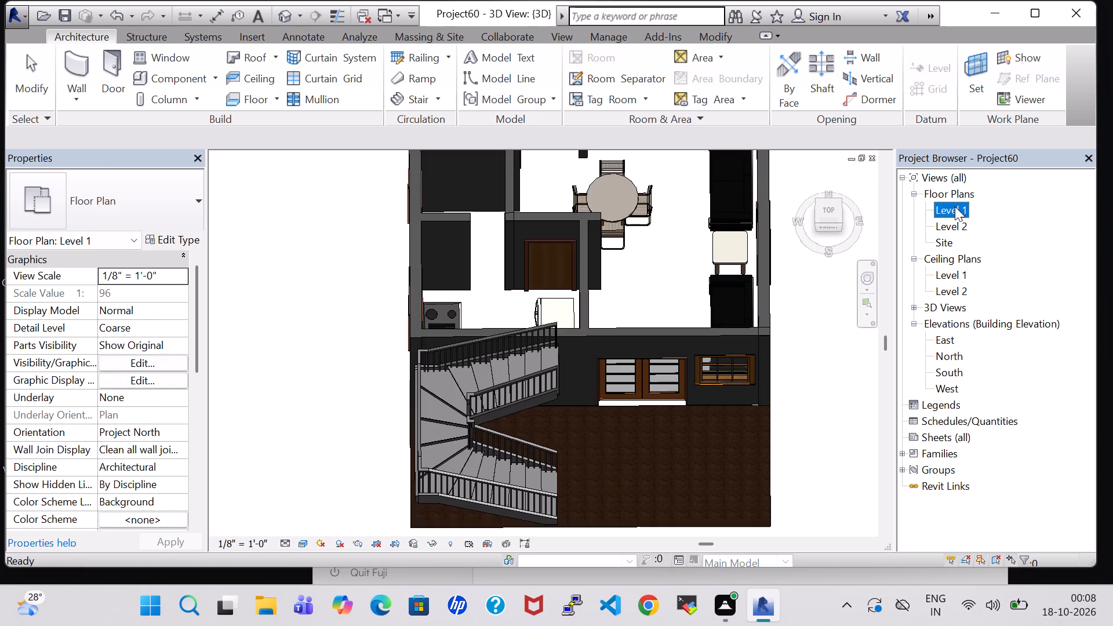
pyautogui.scroll(-1, 636, 250)
pyautogui.click(166, 83)
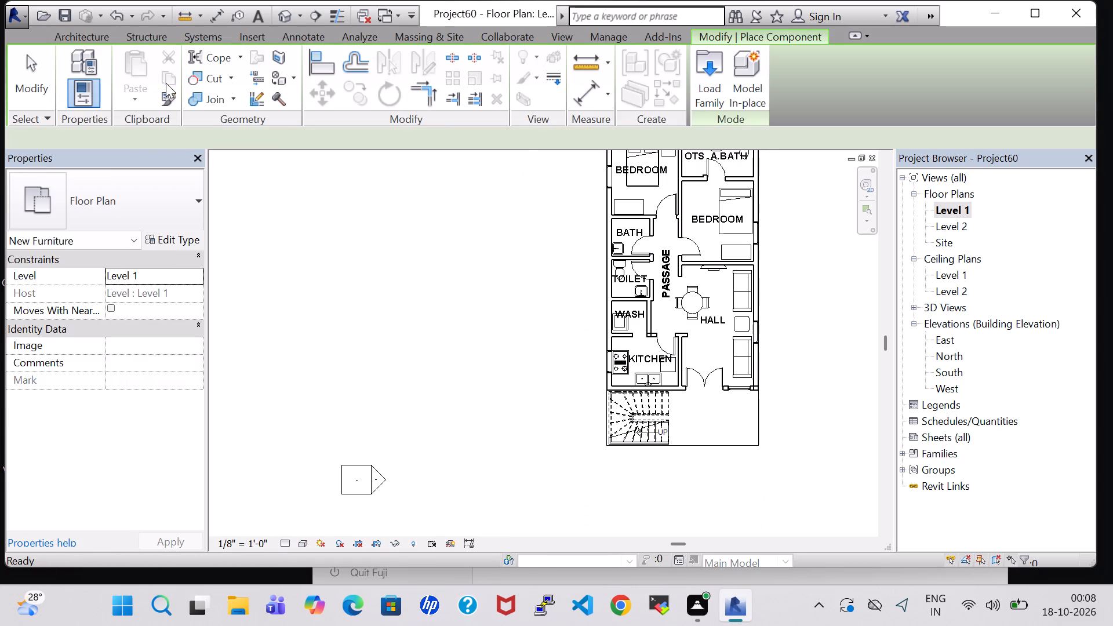
pyautogui.click(704, 72)
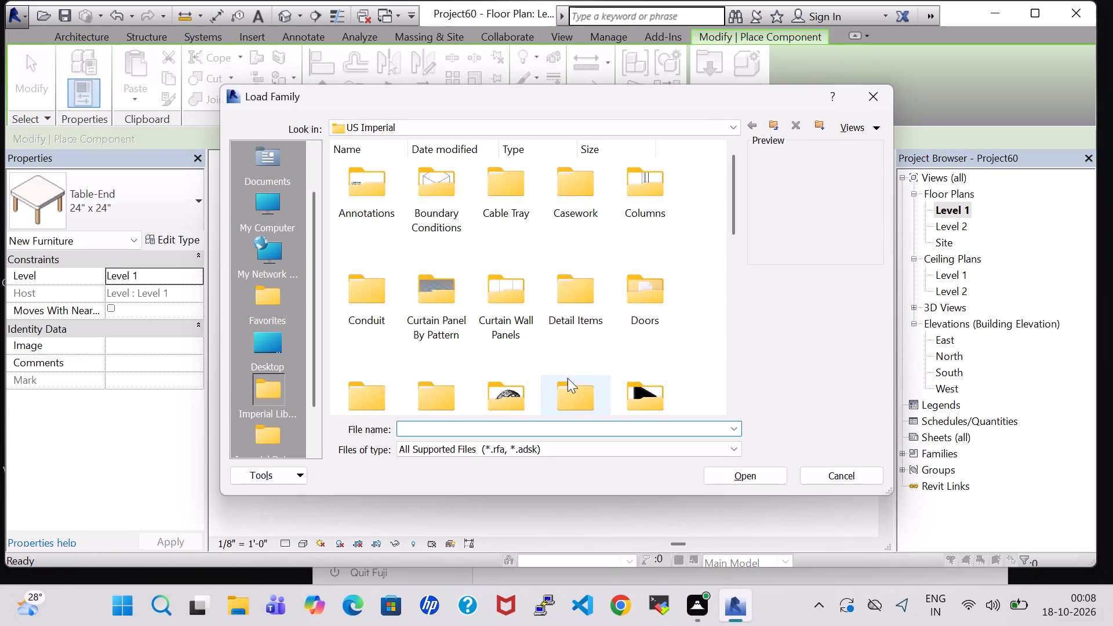
pyautogui.click(568, 378)
pyautogui.press('p')
pyautogui.doubleClick(443, 202)
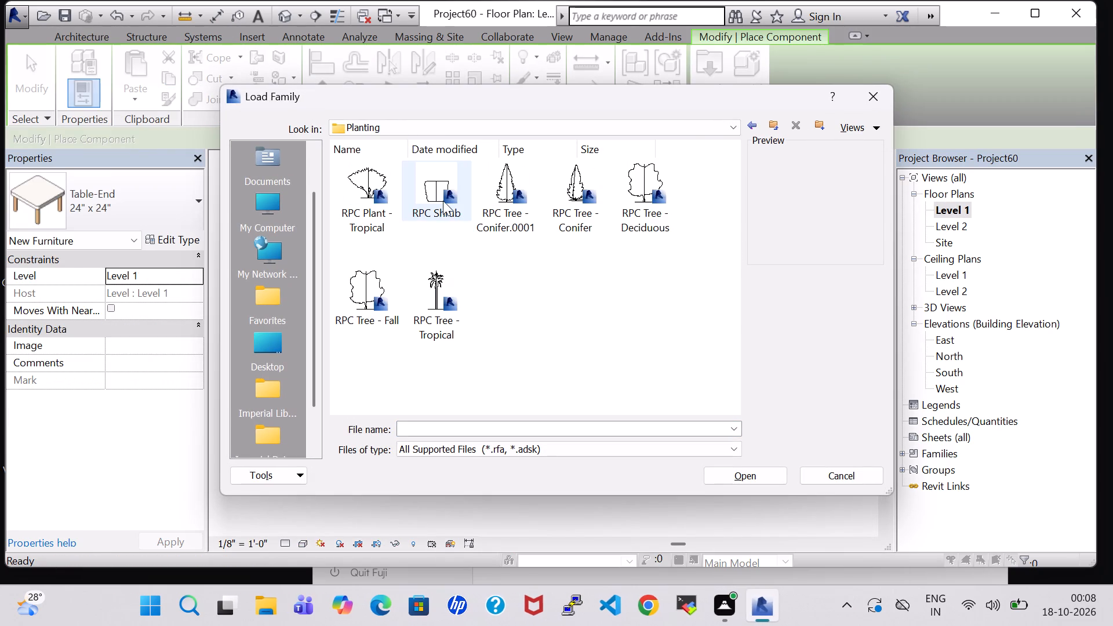
pyautogui.click(369, 191)
pyautogui.click(738, 478)
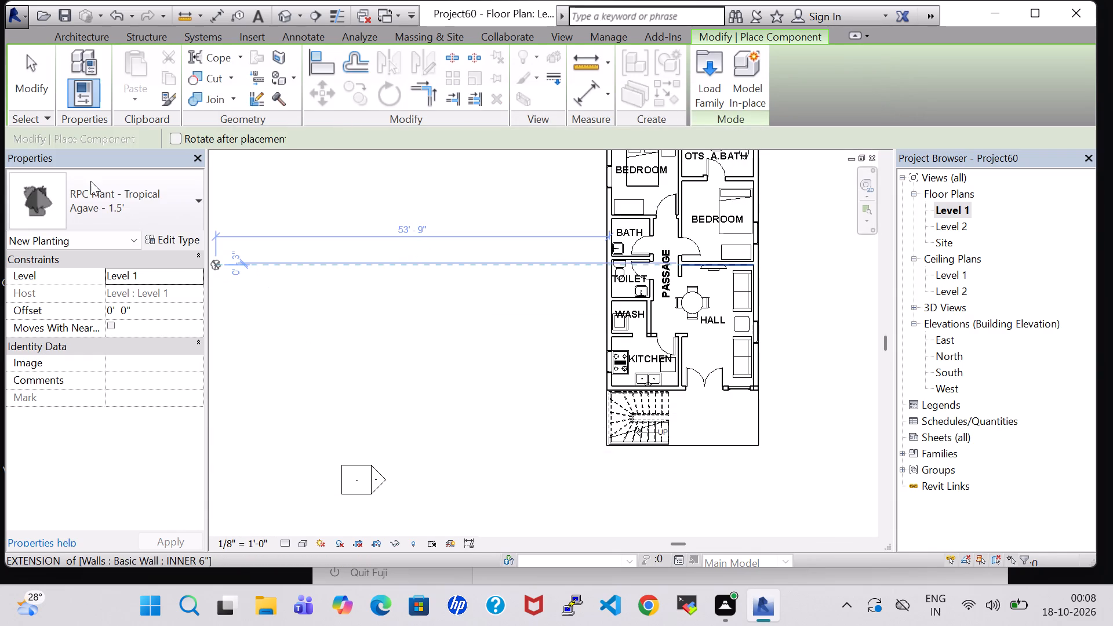
# Look through the component type list for the loaded tropical plant types.
pyautogui.click(90, 181)
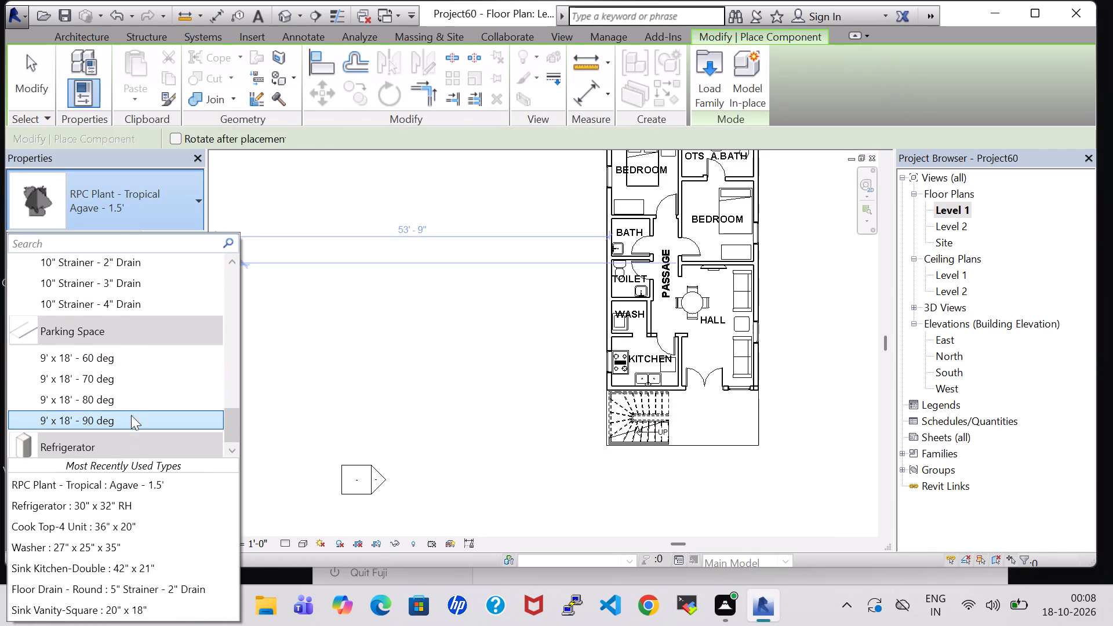
pyautogui.scroll(7, 141, 418)
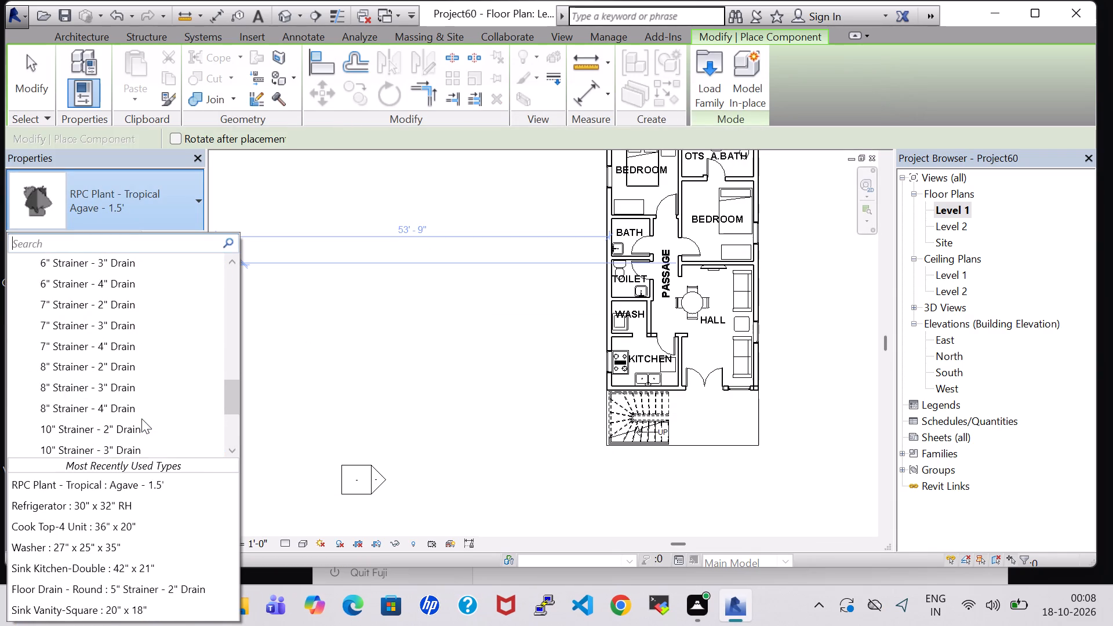
pyautogui.scroll(20, 141, 418)
pyautogui.scroll(-1, 141, 418)
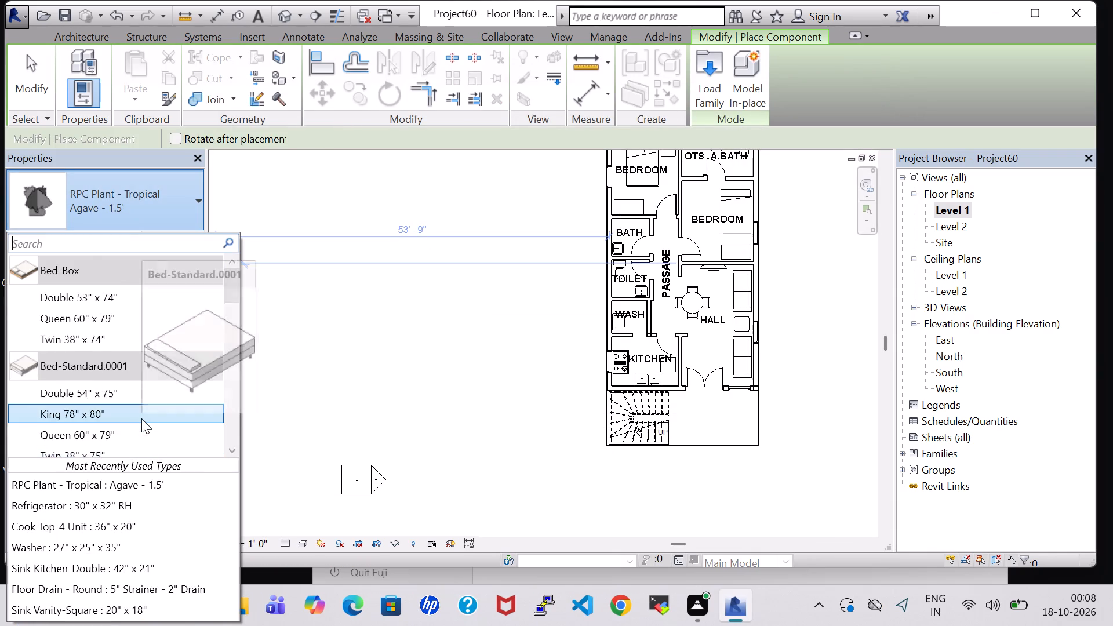
pyautogui.scroll(-20, 141, 418)
pyautogui.scroll(-1, 141, 418)
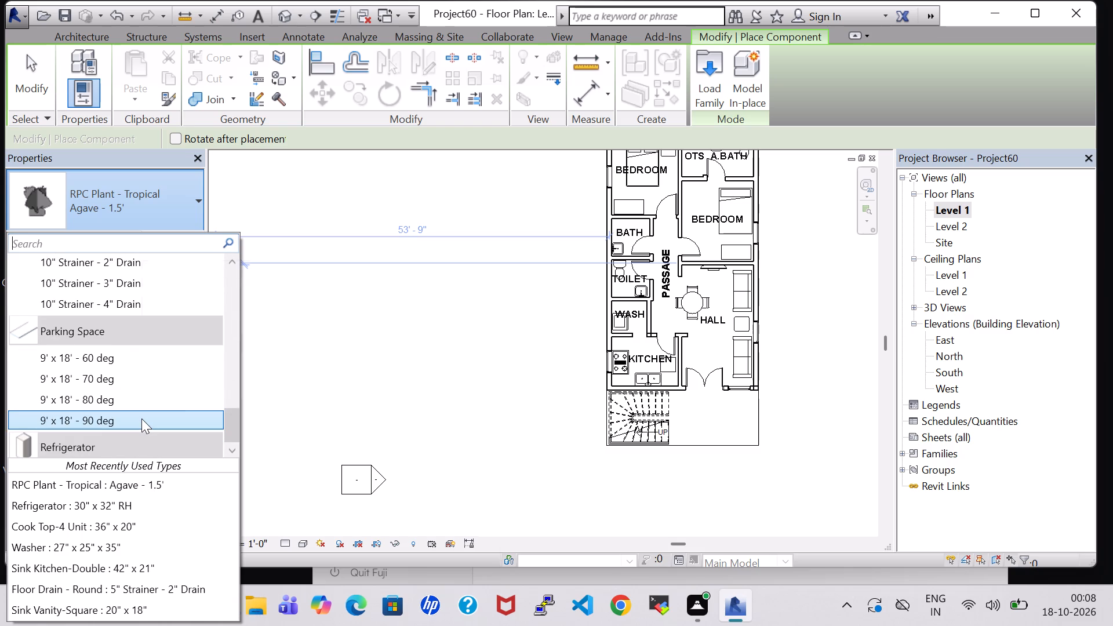
pyautogui.scroll(-5, 141, 418)
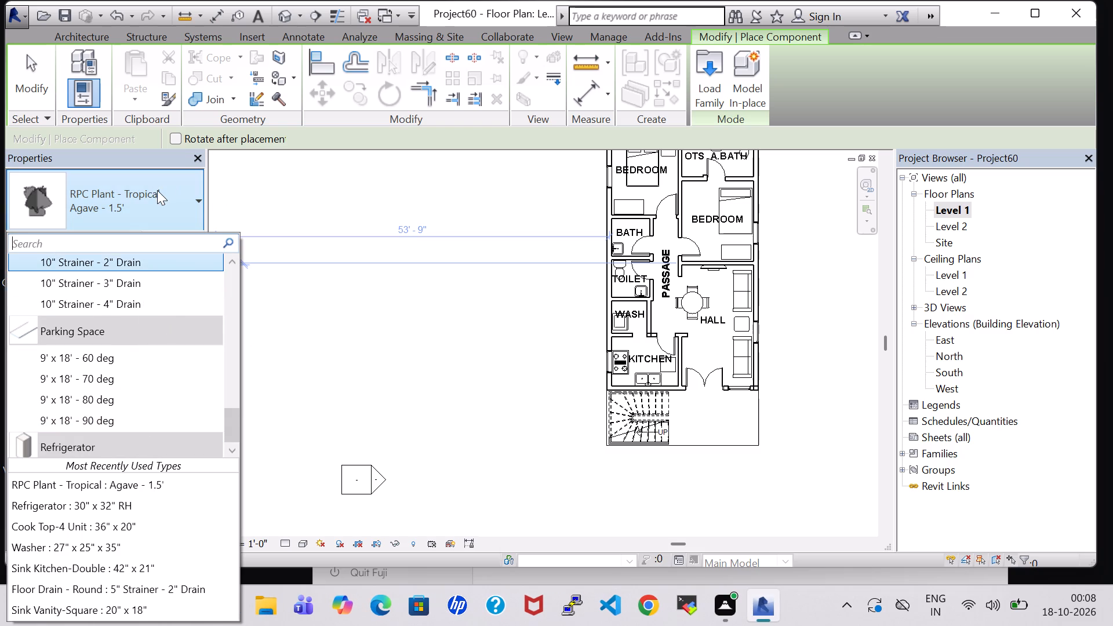
pyautogui.click(157, 190)
pyautogui.click(154, 202)
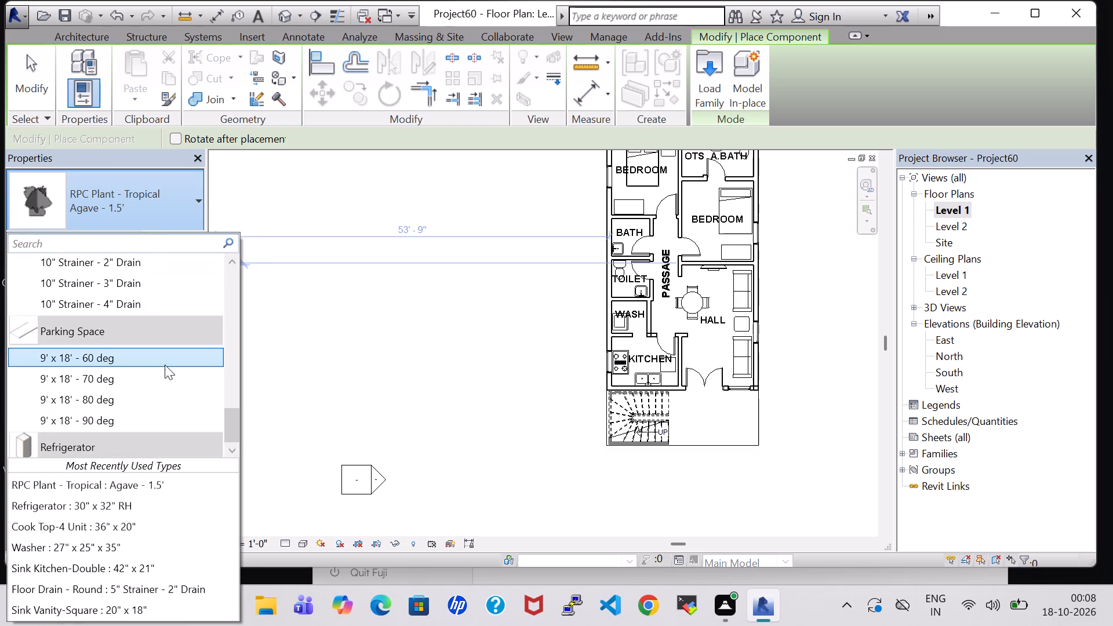
pyautogui.scroll(-1, 165, 366)
pyautogui.scroll(-2, 162, 413)
pyautogui.scroll(4, 162, 413)
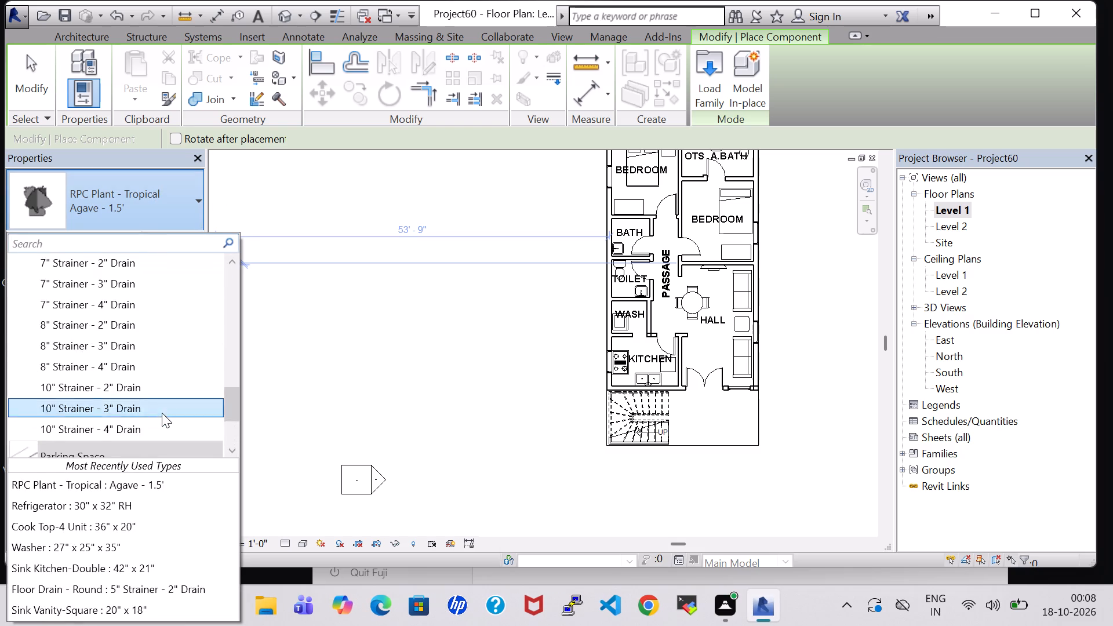
pyautogui.scroll(19, 162, 413)
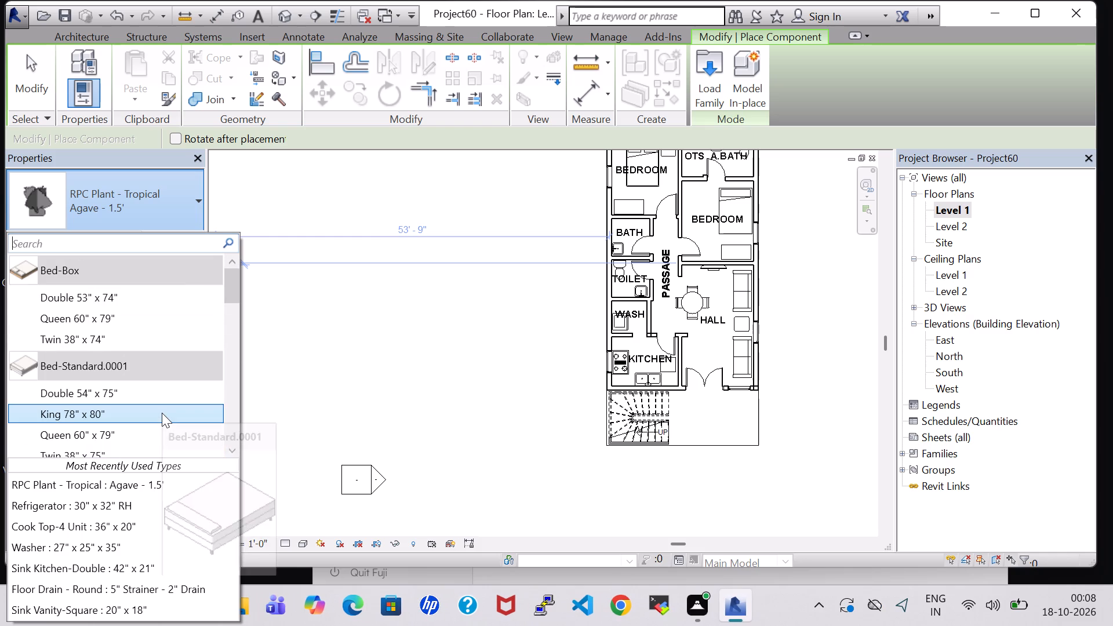
pyautogui.scroll(4, 162, 413)
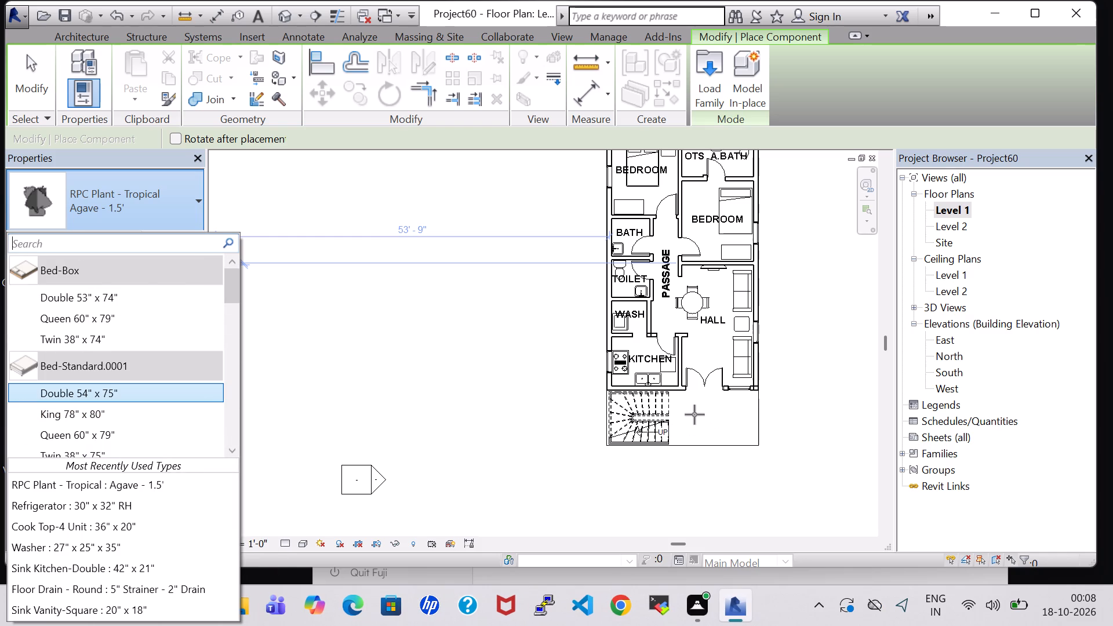
pyautogui.press('Escape')
# Place an RPC Plant - Tropical Agave - 1.5' just west of the double door, about 2' 1" in front of the front wall.
pyautogui.scroll(7, 697, 412)
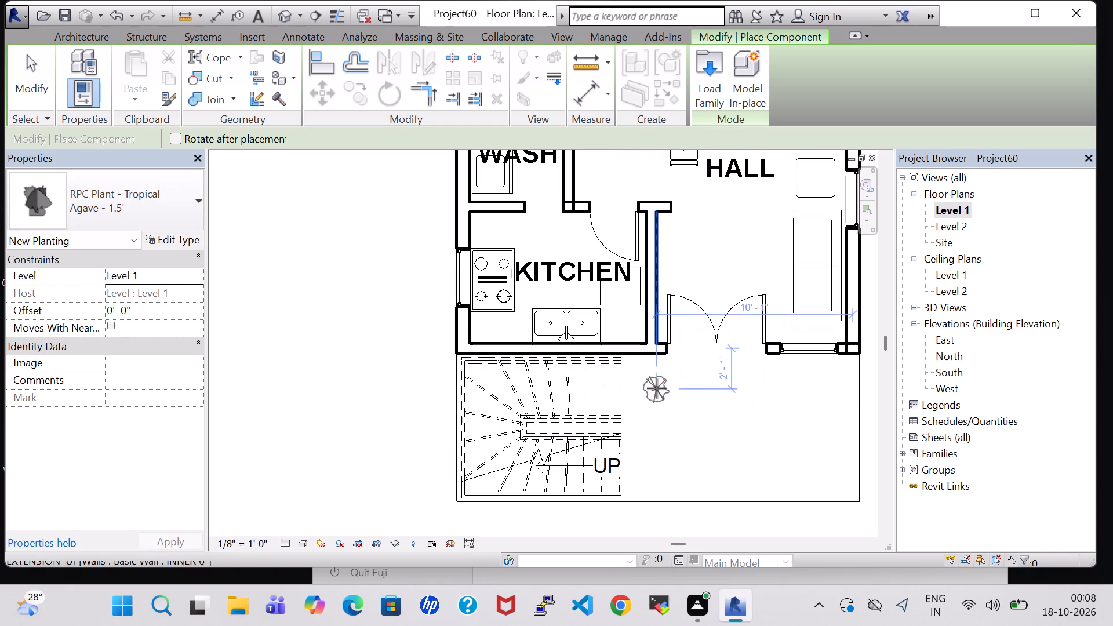
pyautogui.click(657, 388)
pyautogui.press('Escape')
pyautogui.press('Escape')
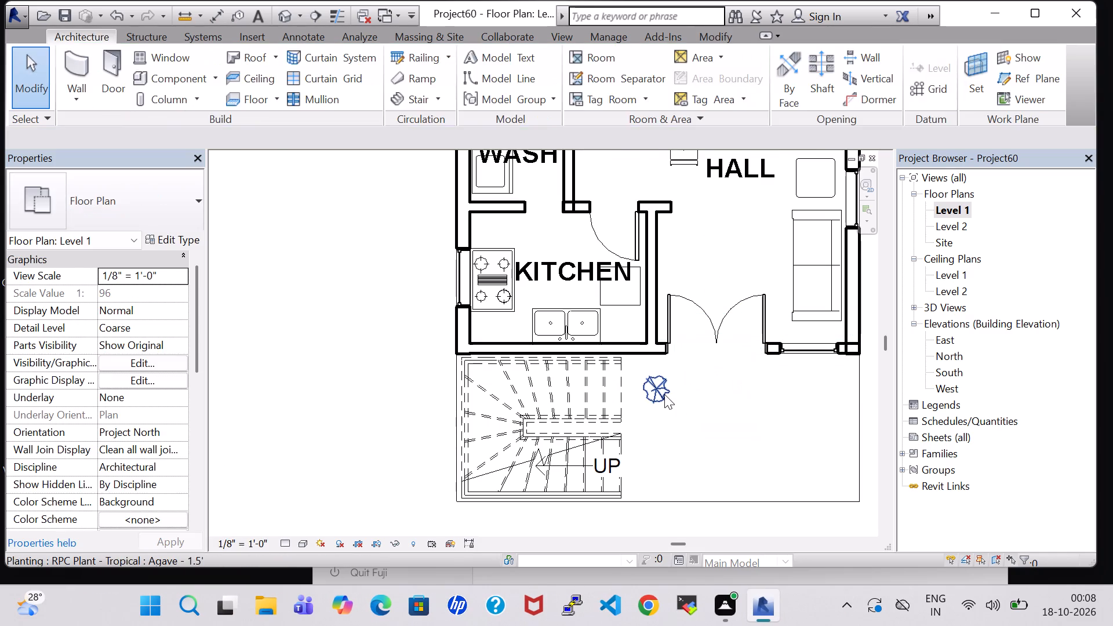
# Change the agave beside the double door to the RPC Plant - Tropical Crane Lily - 3' type.
pyautogui.click(664, 394)
pyautogui.click(180, 214)
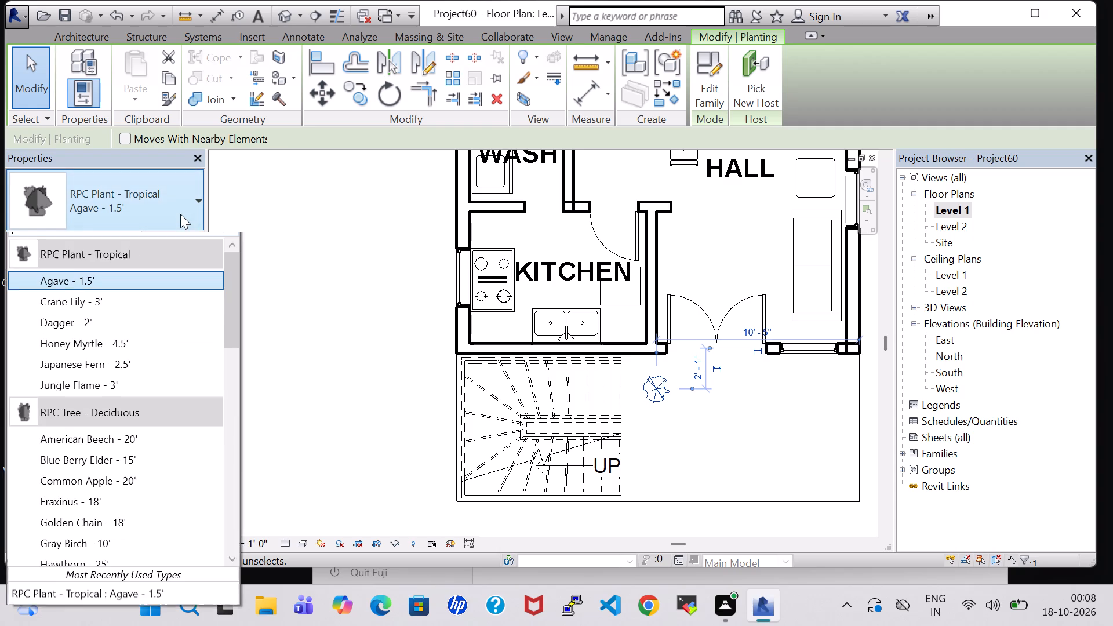
pyautogui.click(135, 319)
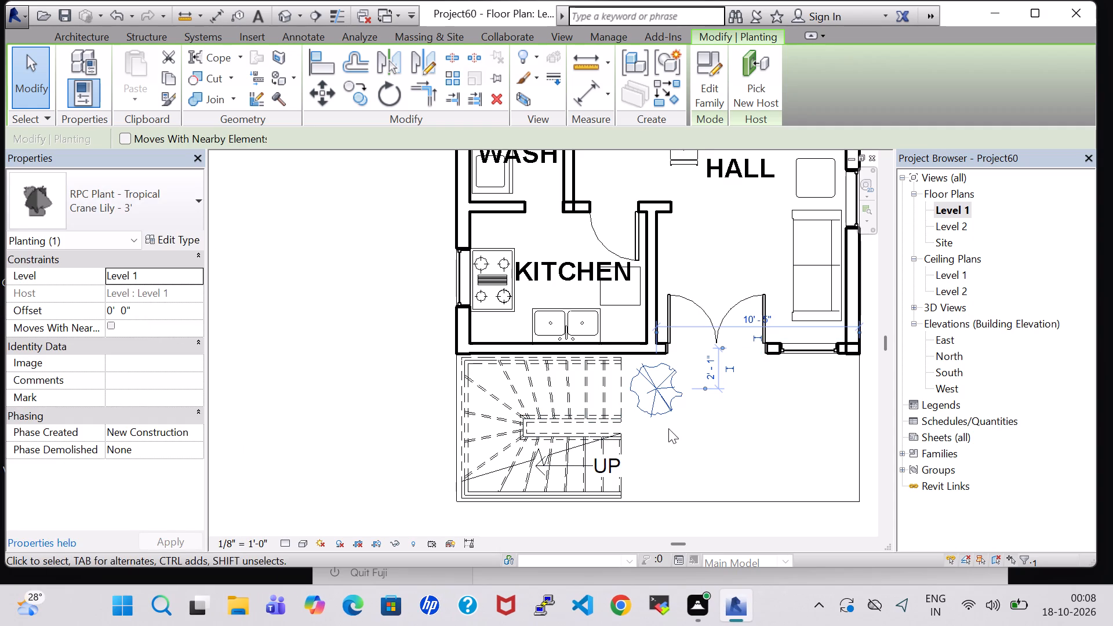
pyautogui.click(130, 184)
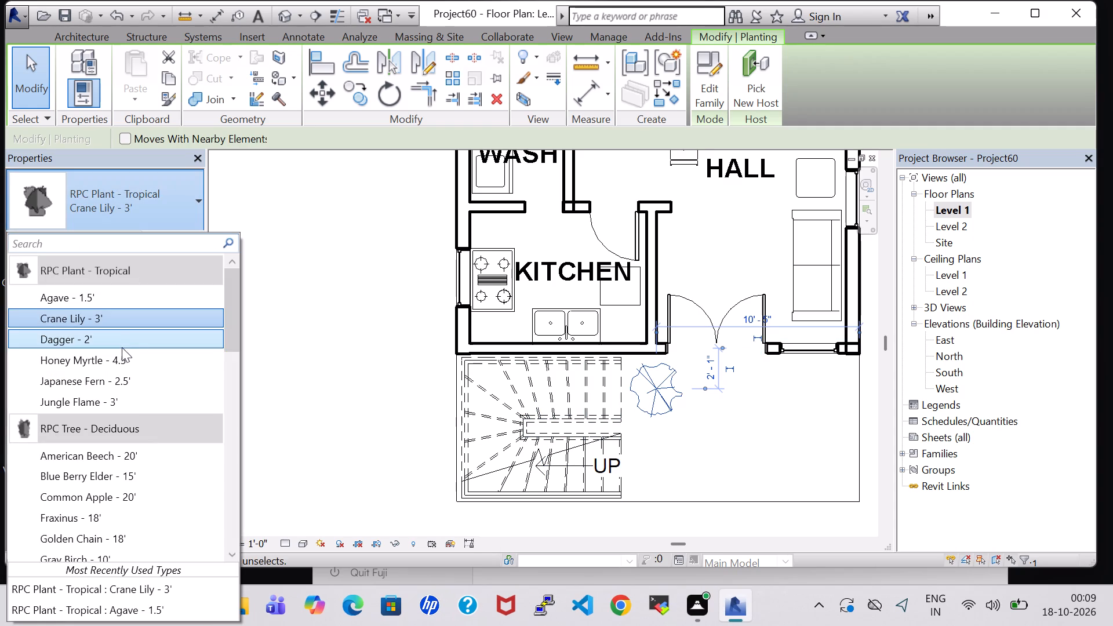
pyautogui.click(710, 452)
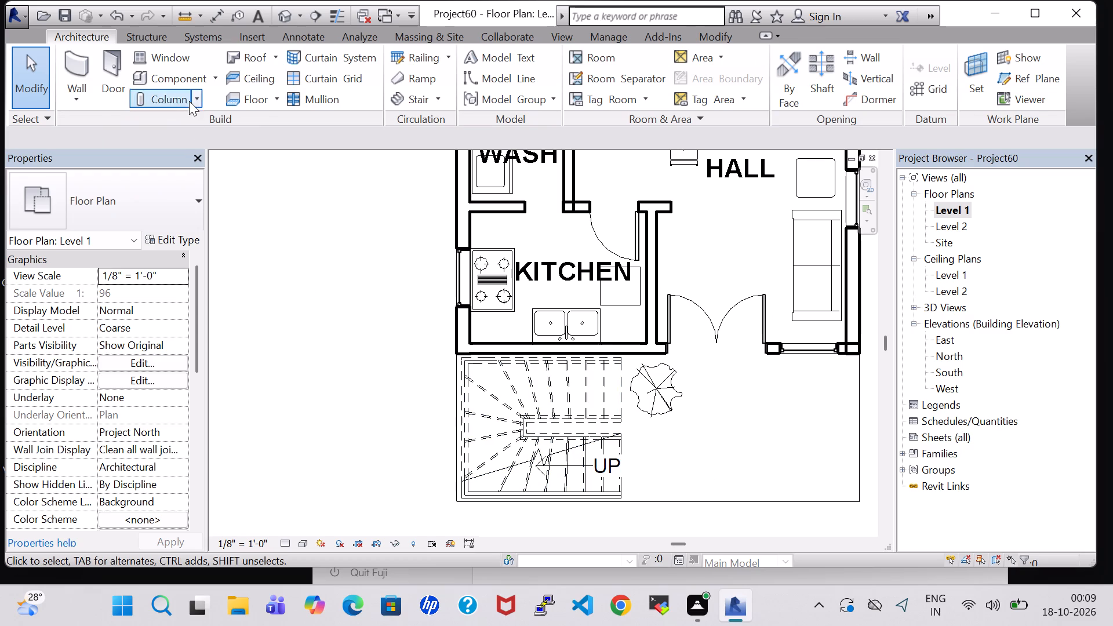
# Place three Crane Lily - 3' plants: two before the window, about 2' 1" and 5' 8" off the front wall, one by the stair at 6' 2".
pyautogui.click(175, 83)
pyautogui.click(161, 202)
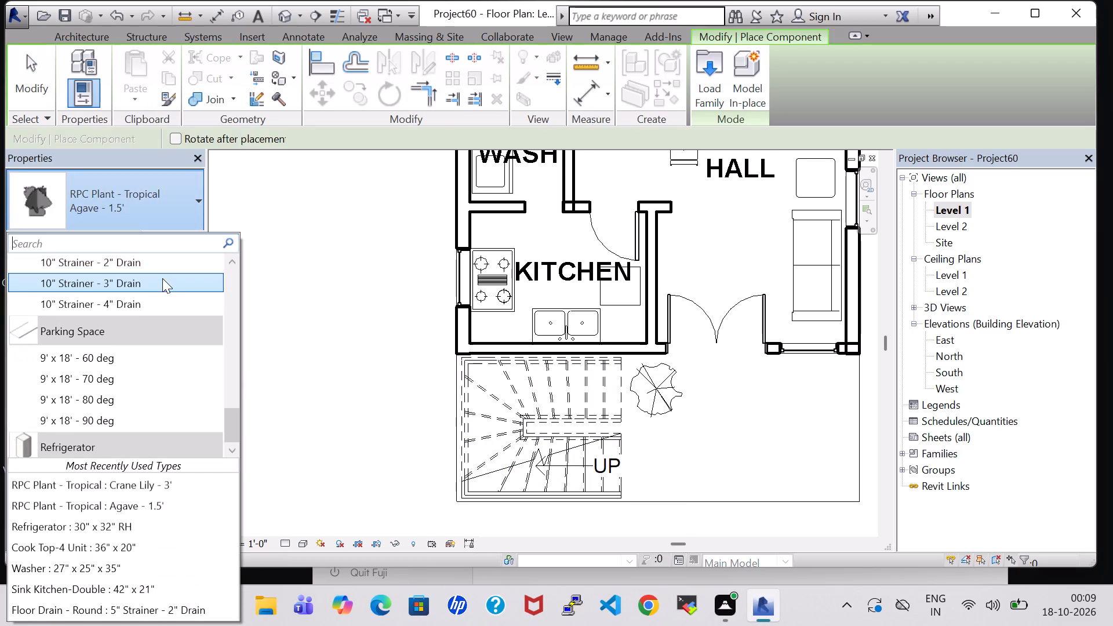
pyautogui.click(154, 489)
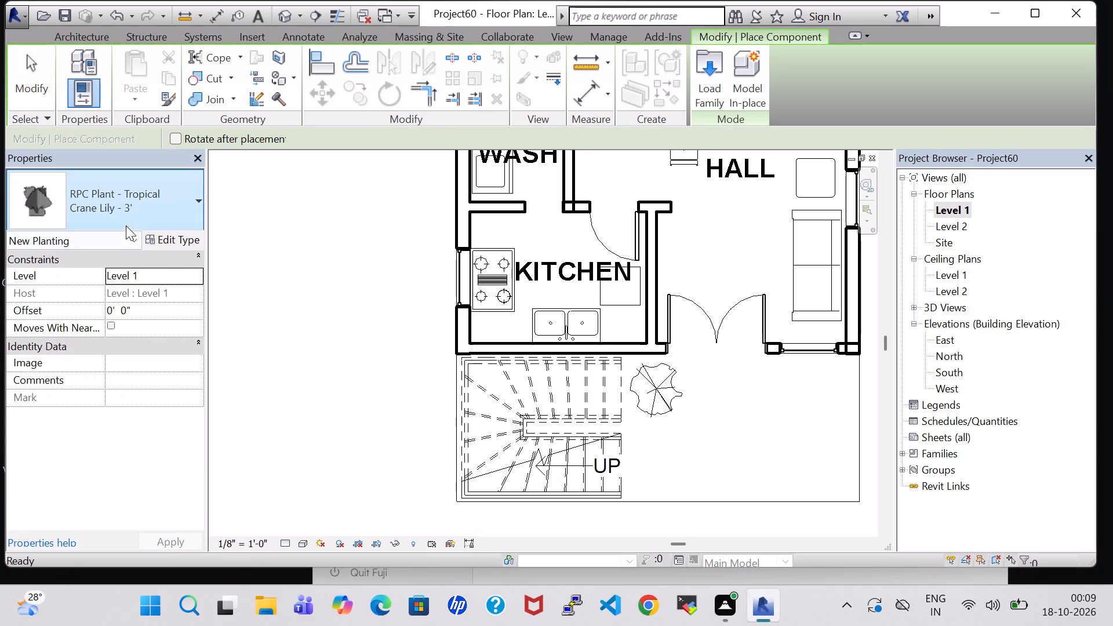
pyautogui.click(126, 213)
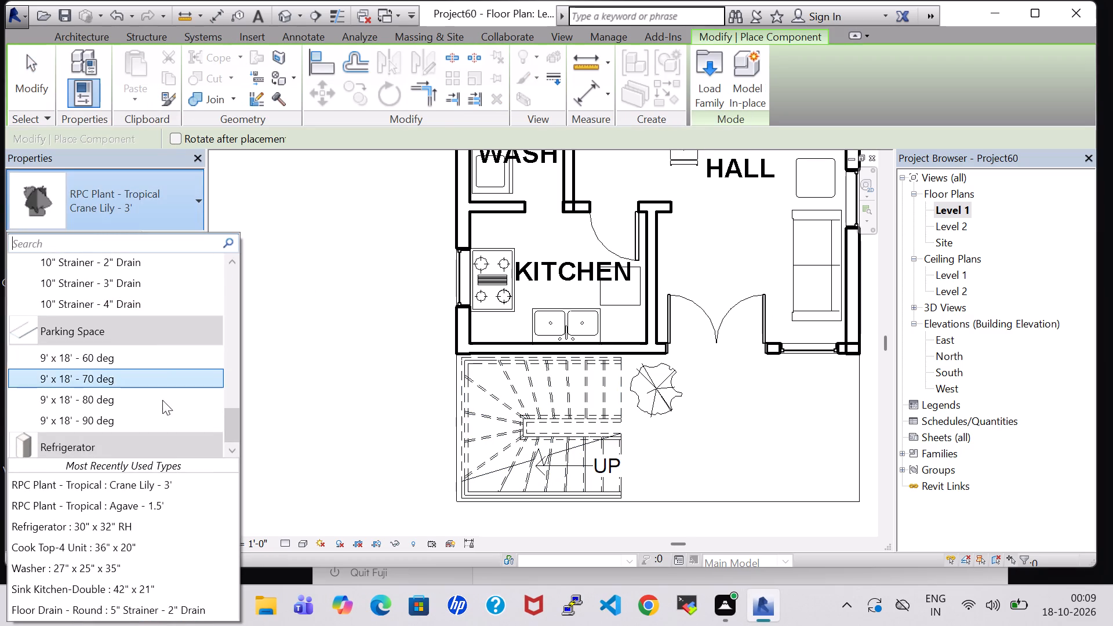
pyautogui.press('Escape')
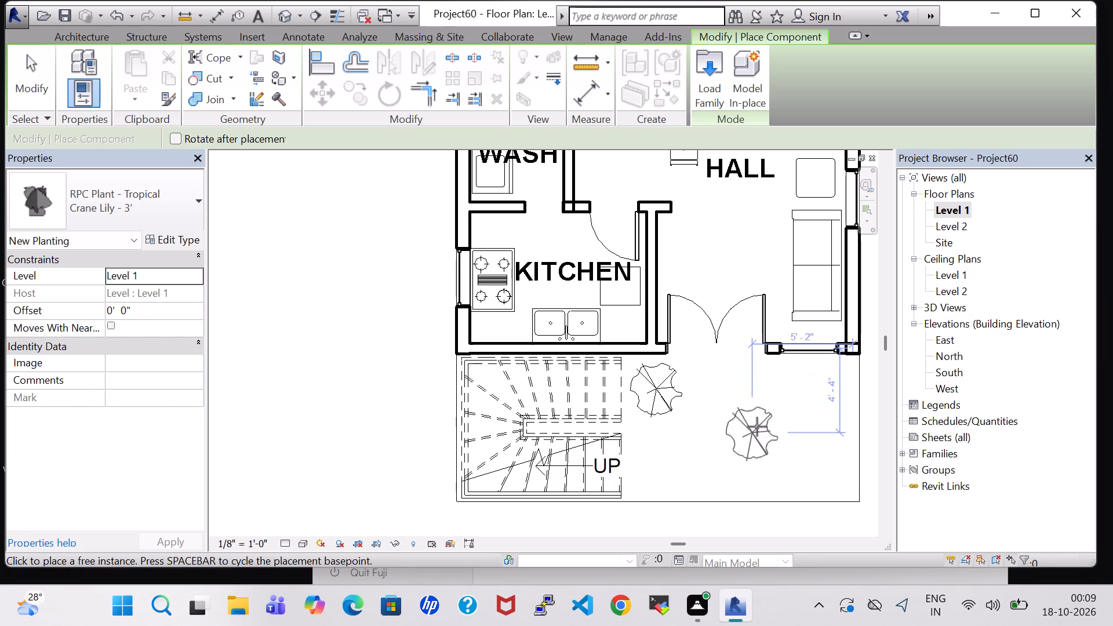
pyautogui.click(822, 395)
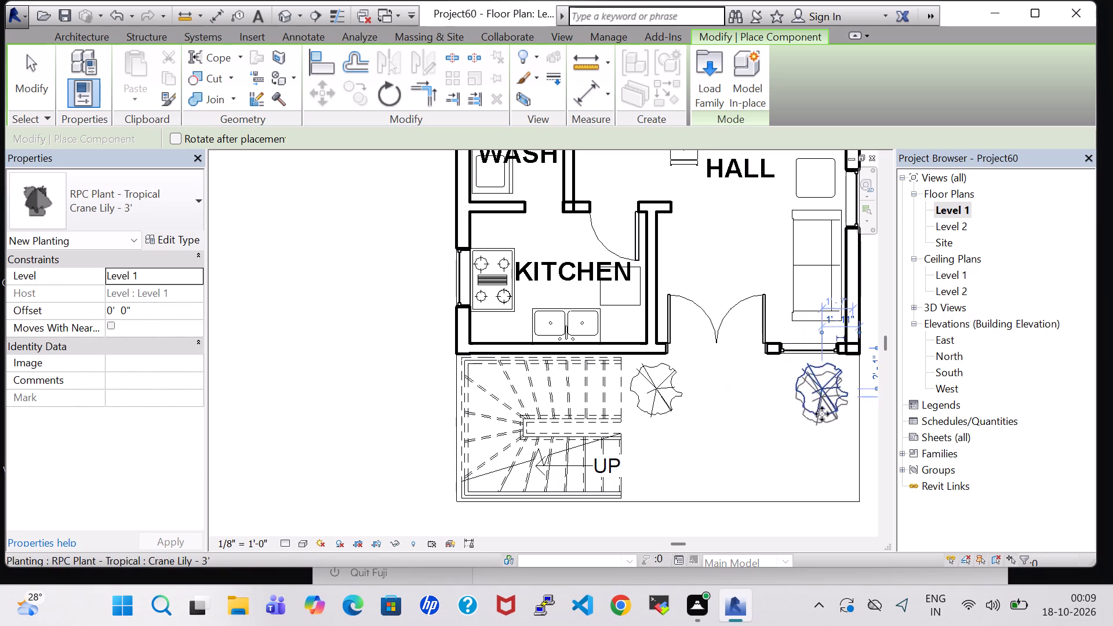
pyautogui.click(828, 458)
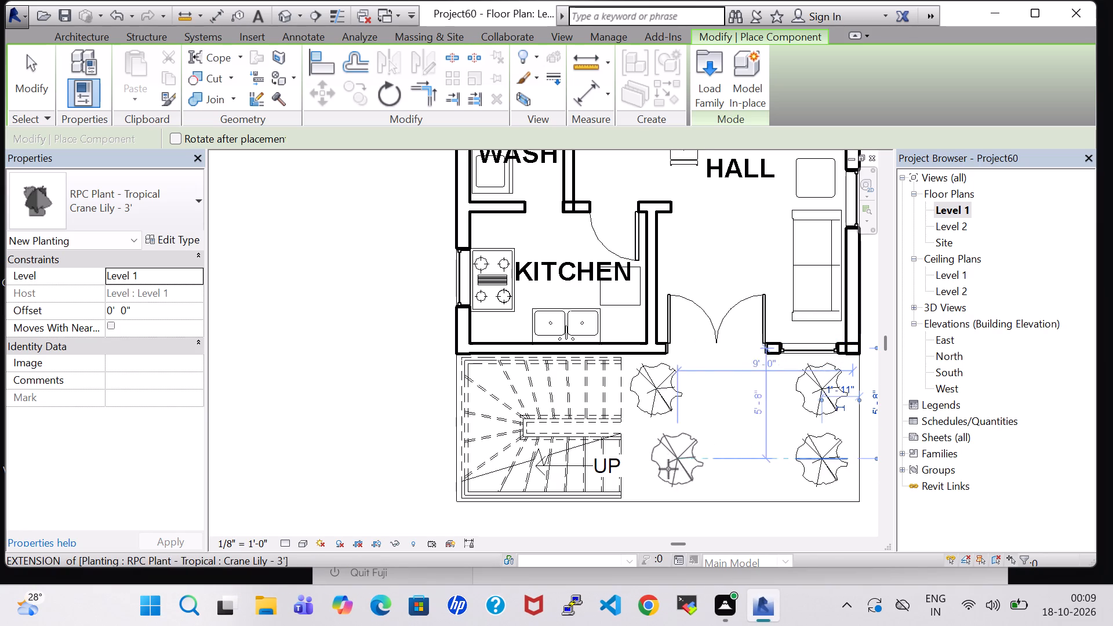
pyautogui.click(665, 469)
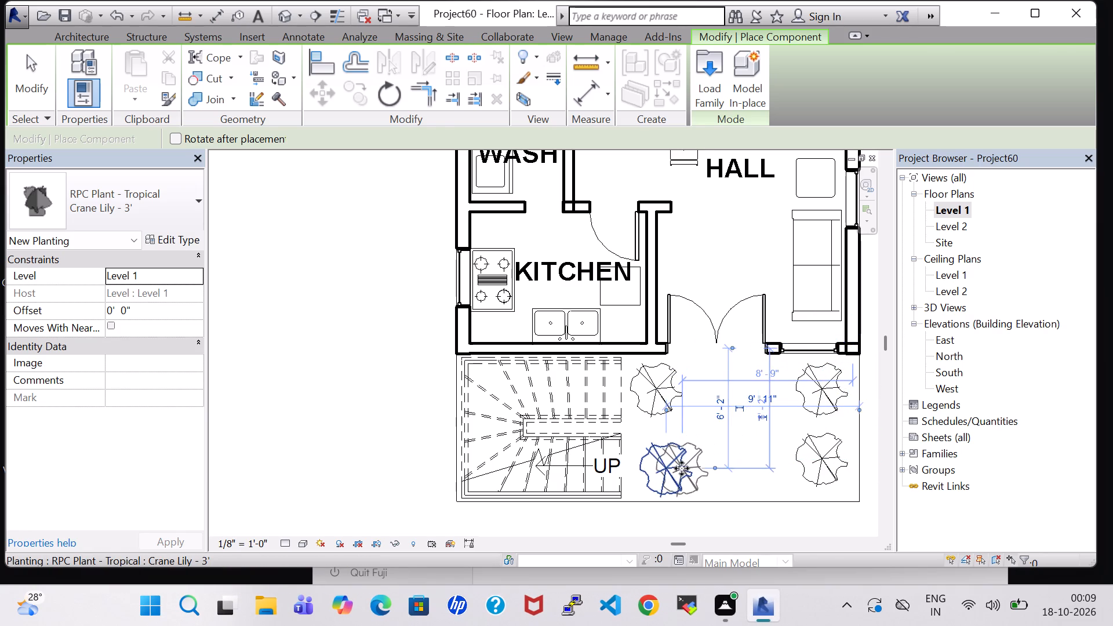
pyautogui.press('Escape')
pyautogui.press('Escape')
# Change the two plants nearest the plot's front edge to the RPC Plant - Tropical Japanese Fern - 2.5' type.
pyautogui.click(667, 447)
pyautogui.click(121, 207)
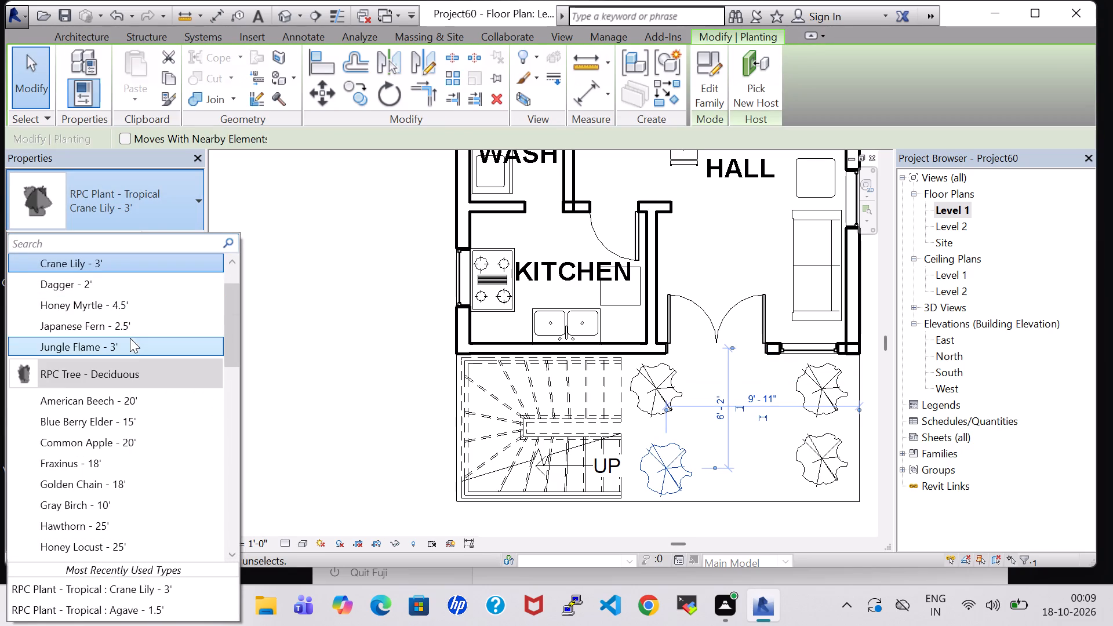
pyautogui.click(131, 340)
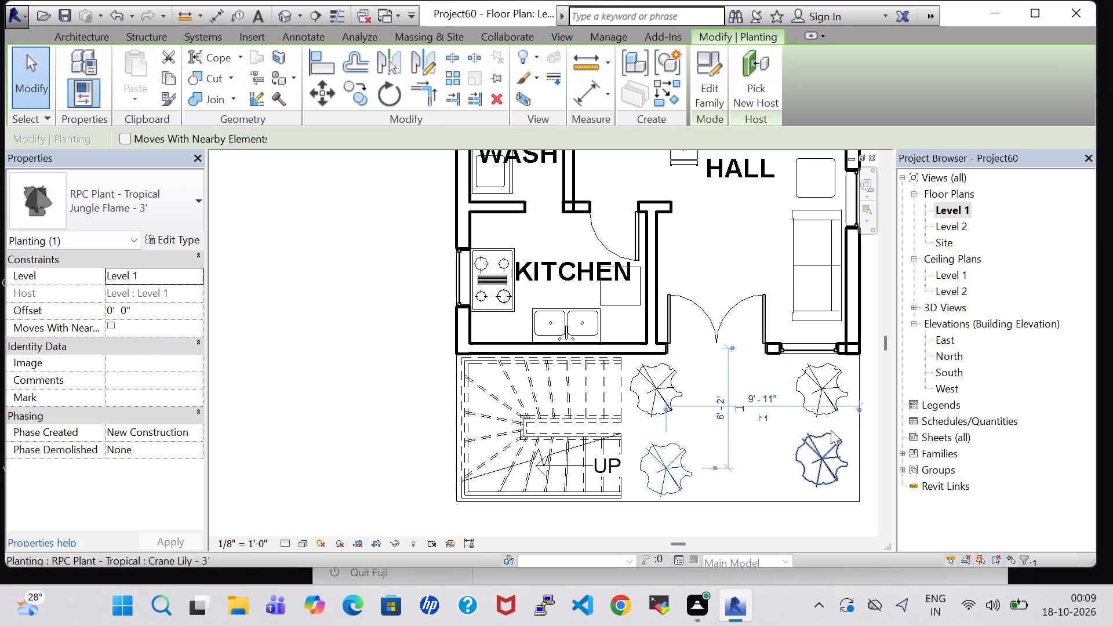
pyautogui.click(163, 198)
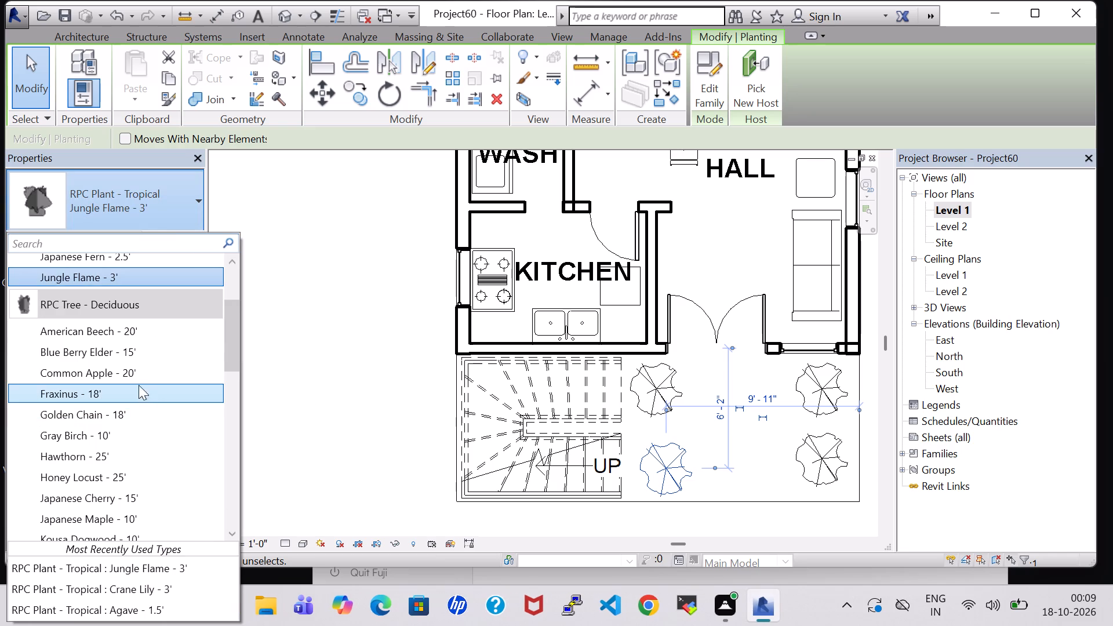
pyautogui.click(121, 260)
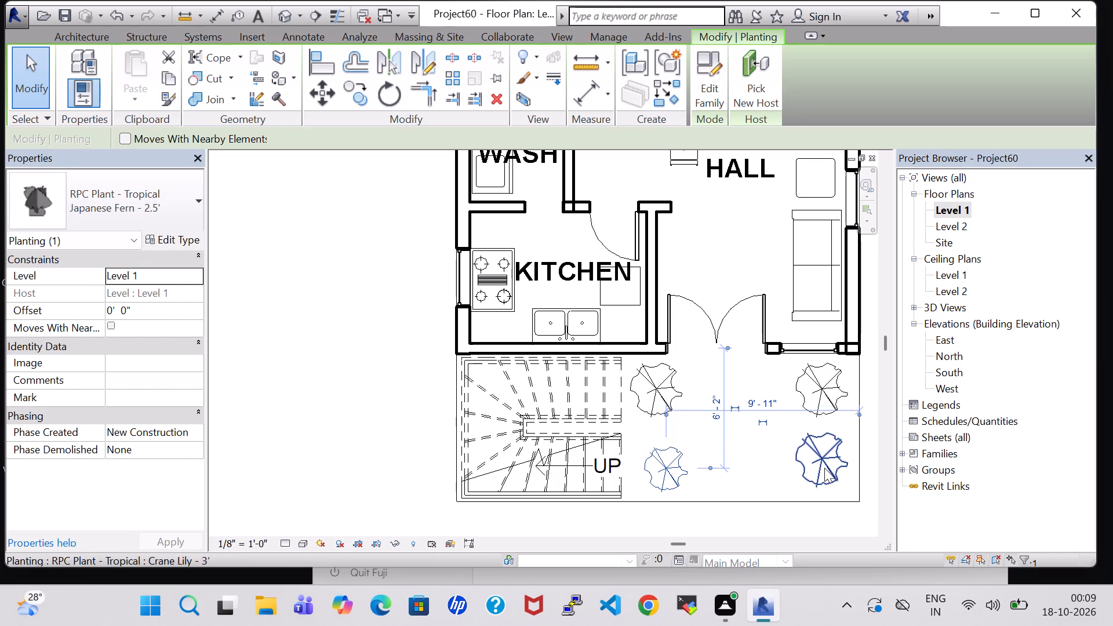
pyautogui.click(824, 468)
pyautogui.click(113, 220)
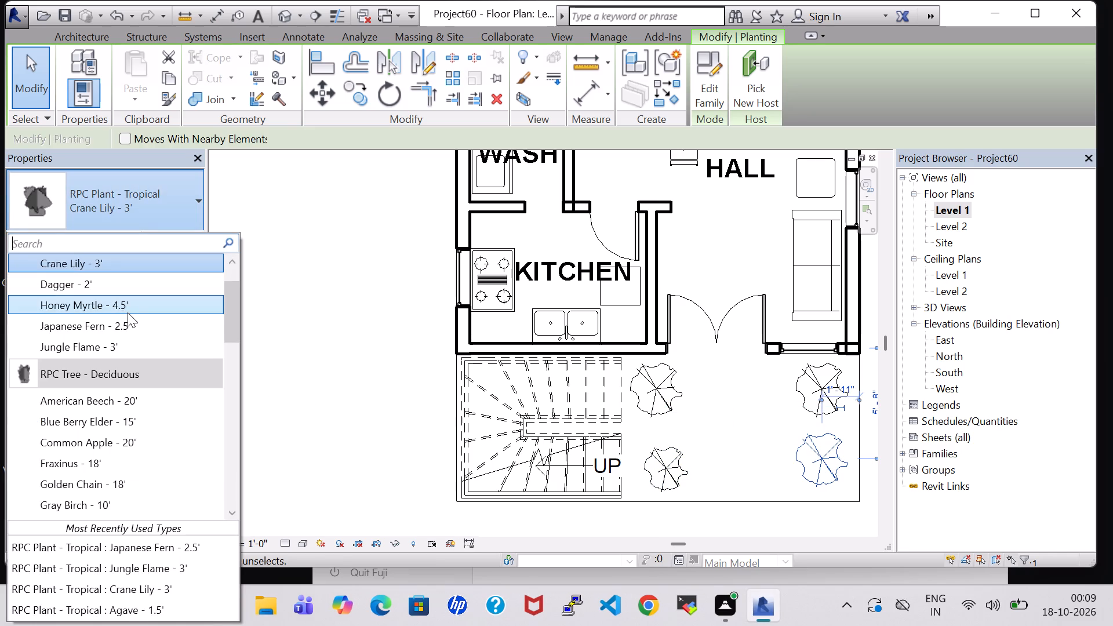
pyautogui.click(129, 321)
pyautogui.click(795, 377)
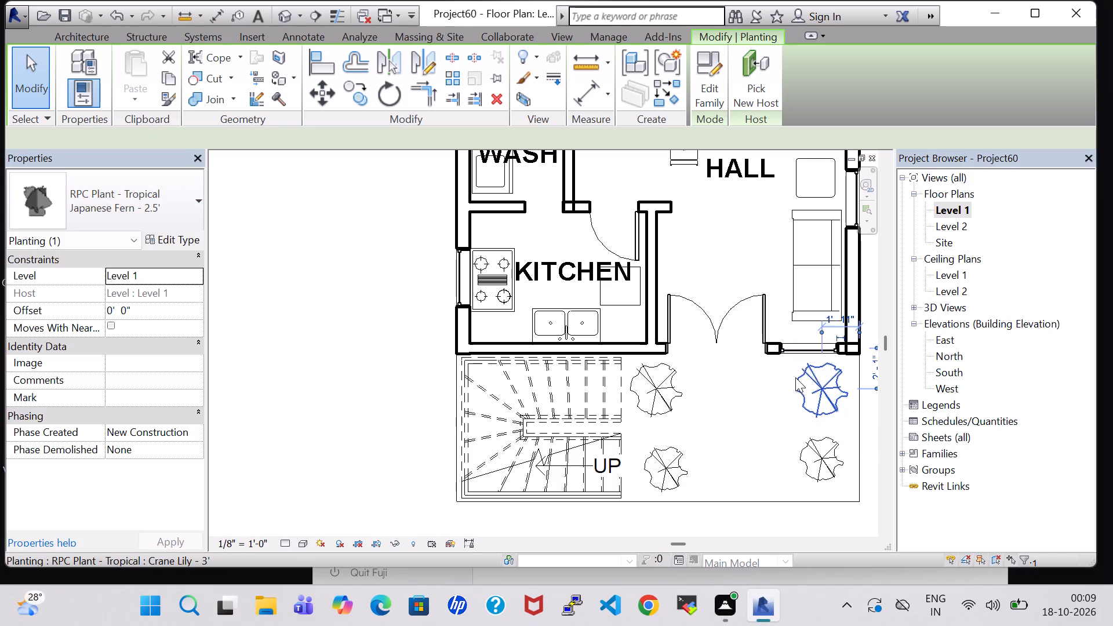
pyautogui.click(662, 396)
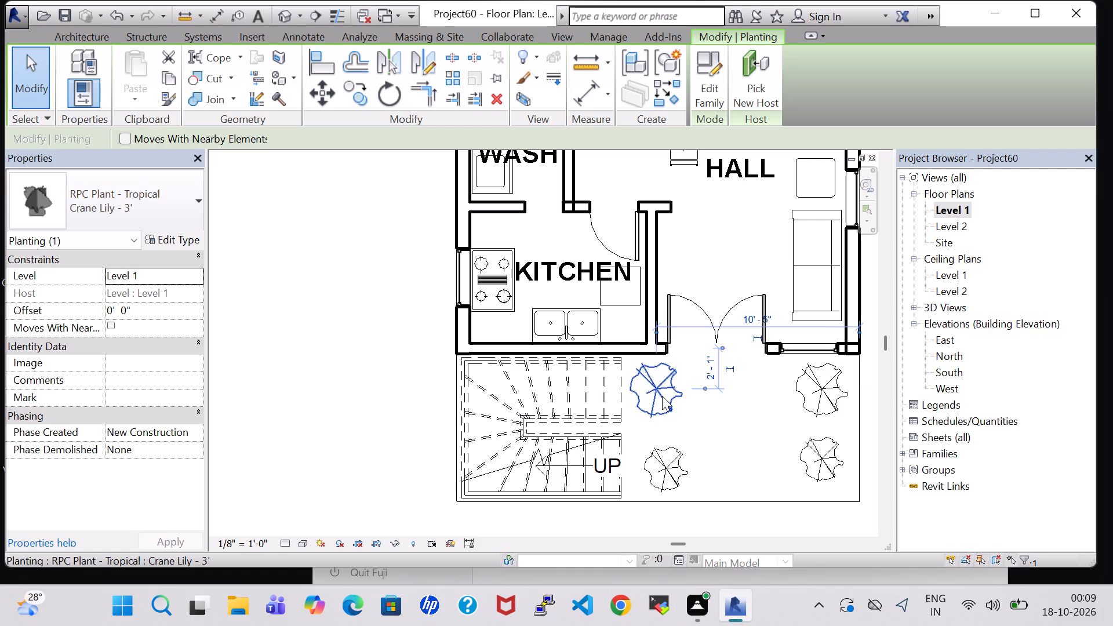
pyautogui.click(776, 420)
# Examine the four entrance plants, the stair and the front door from several angles in the 3D view.
pyautogui.click(283, 12)
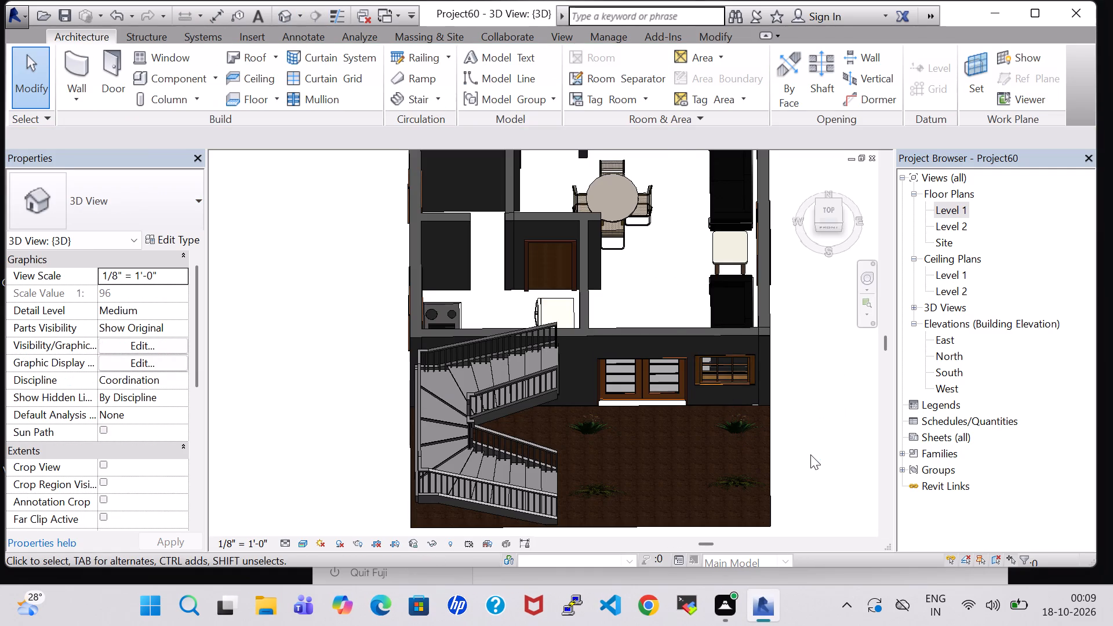
pyautogui.moveTo(810, 454); pyautogui.dragTo(768, 323, button='middle')
pyautogui.scroll(5, 641, 364)
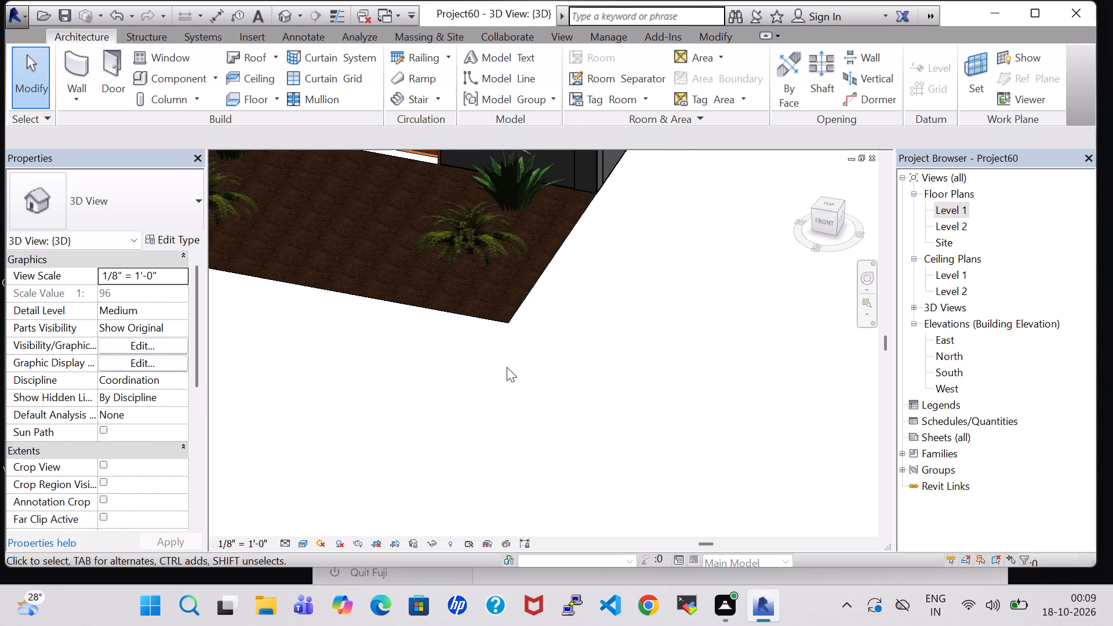
pyautogui.moveTo(507, 367); pyautogui.dragTo(541, 374, button='middle')
pyautogui.moveTo(562, 369); pyautogui.dragTo(528, 413, button='middle')
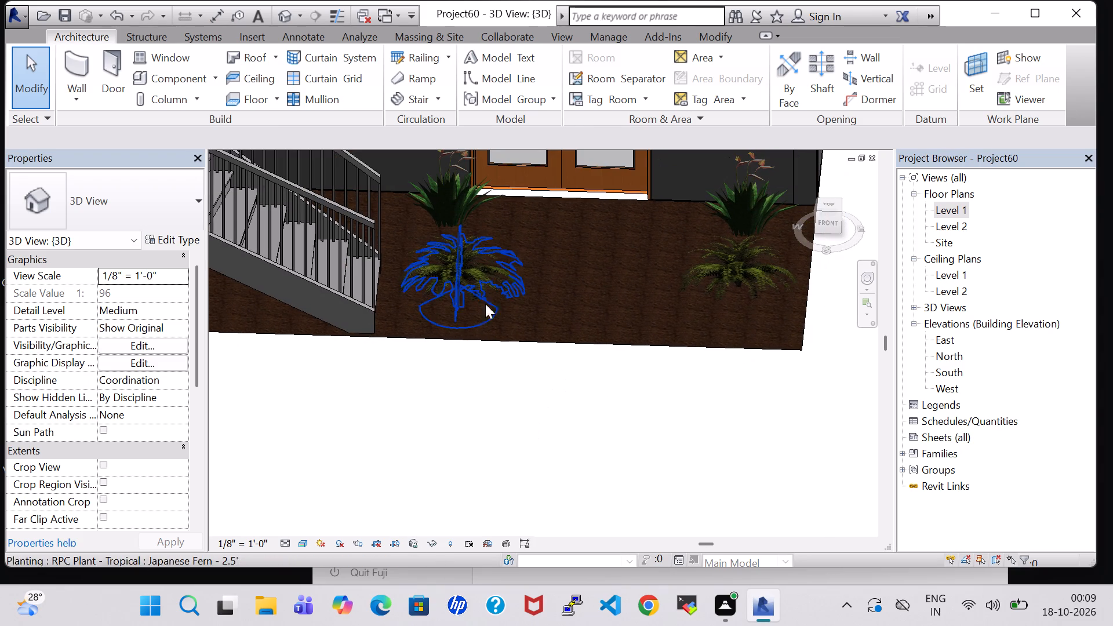
pyautogui.scroll(1, 504, 375)
pyautogui.keyDown('shift'); pyautogui.moveTo(504, 375); pyautogui.dragTo(398, 345, button='middle'); pyautogui.keyUp('shift')
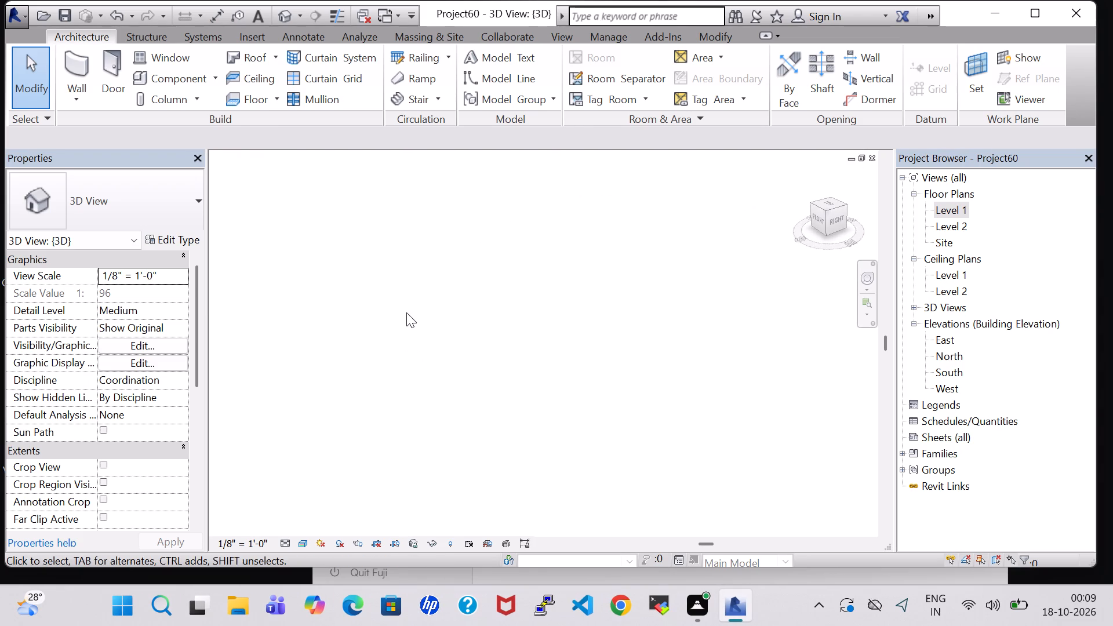
pyautogui.scroll(-5, 410, 308)
pyautogui.moveTo(412, 307); pyautogui.dragTo(477, 484, button='middle')
pyautogui.moveTo(357, 431); pyautogui.dragTo(288, 427, button='middle')
pyautogui.moveTo(300, 379); pyautogui.dragTo(1044, 408, button='middle')
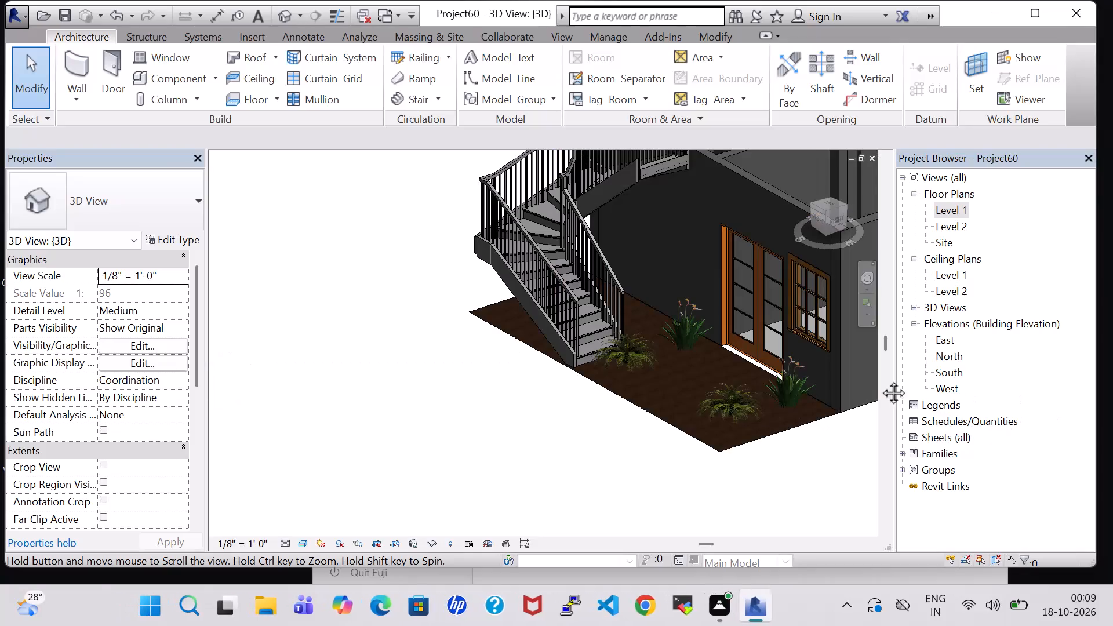
pyautogui.keyDown('shift'); pyautogui.moveTo(595, 451); pyautogui.dragTo(556, 438, button='middle'); pyautogui.keyUp('shift')
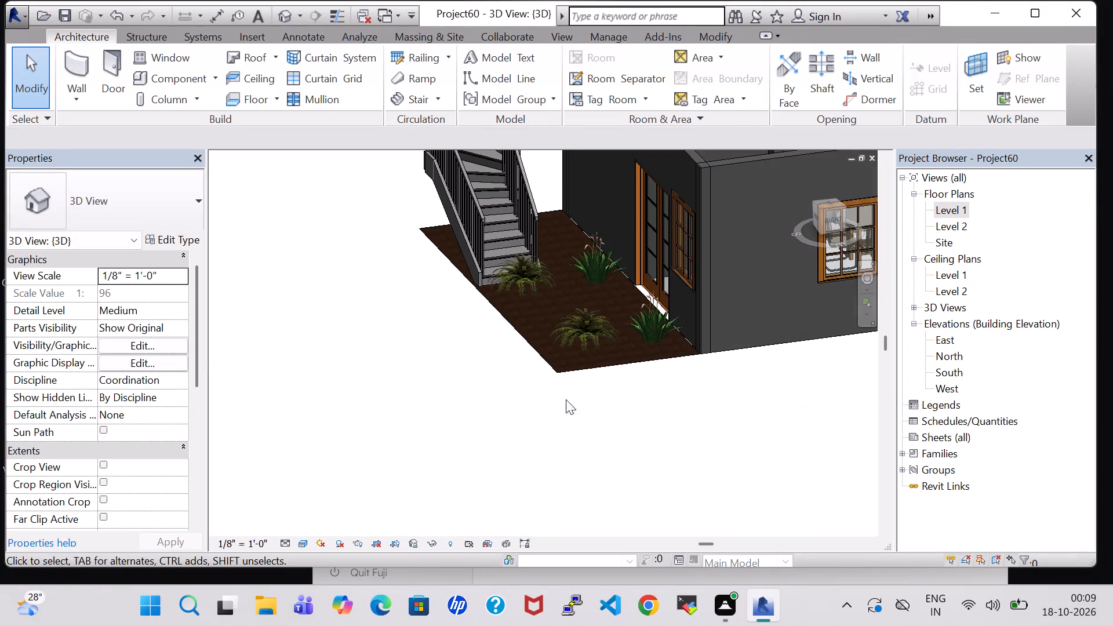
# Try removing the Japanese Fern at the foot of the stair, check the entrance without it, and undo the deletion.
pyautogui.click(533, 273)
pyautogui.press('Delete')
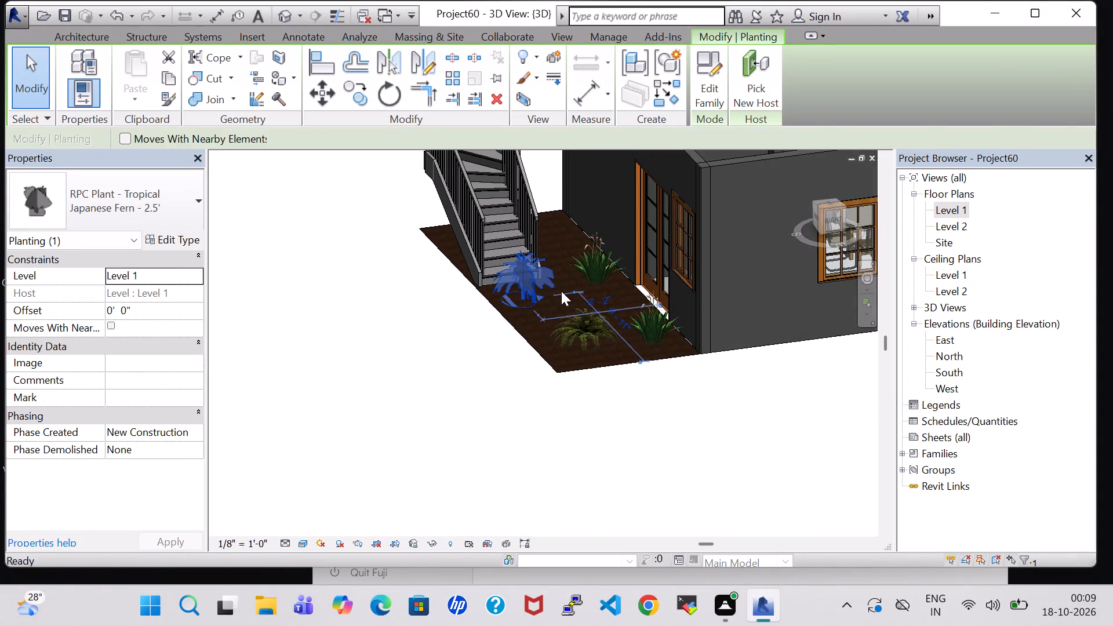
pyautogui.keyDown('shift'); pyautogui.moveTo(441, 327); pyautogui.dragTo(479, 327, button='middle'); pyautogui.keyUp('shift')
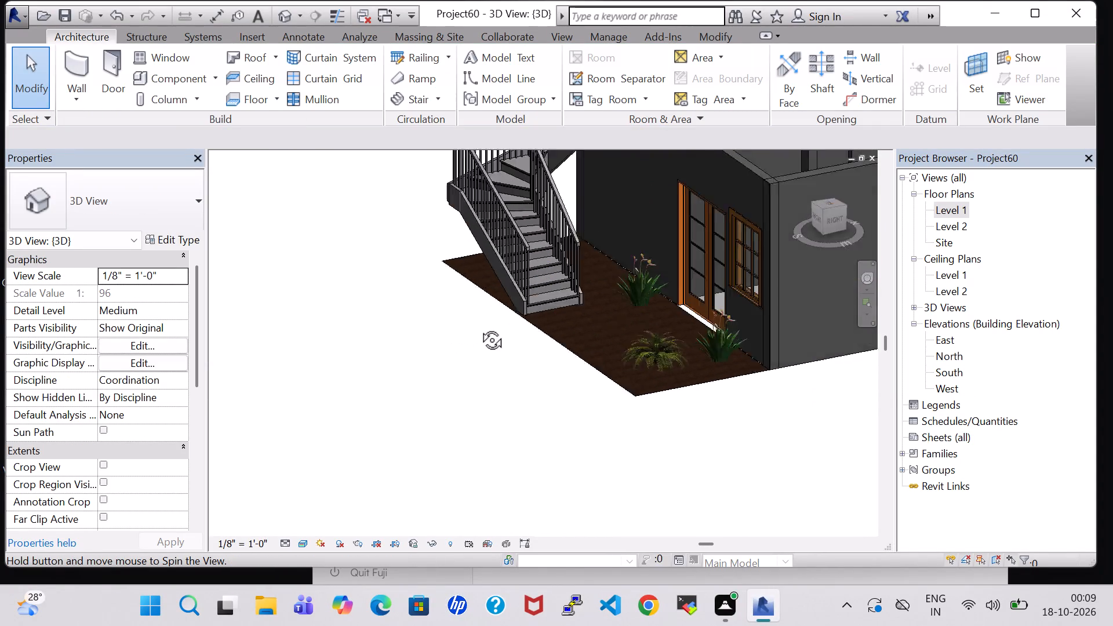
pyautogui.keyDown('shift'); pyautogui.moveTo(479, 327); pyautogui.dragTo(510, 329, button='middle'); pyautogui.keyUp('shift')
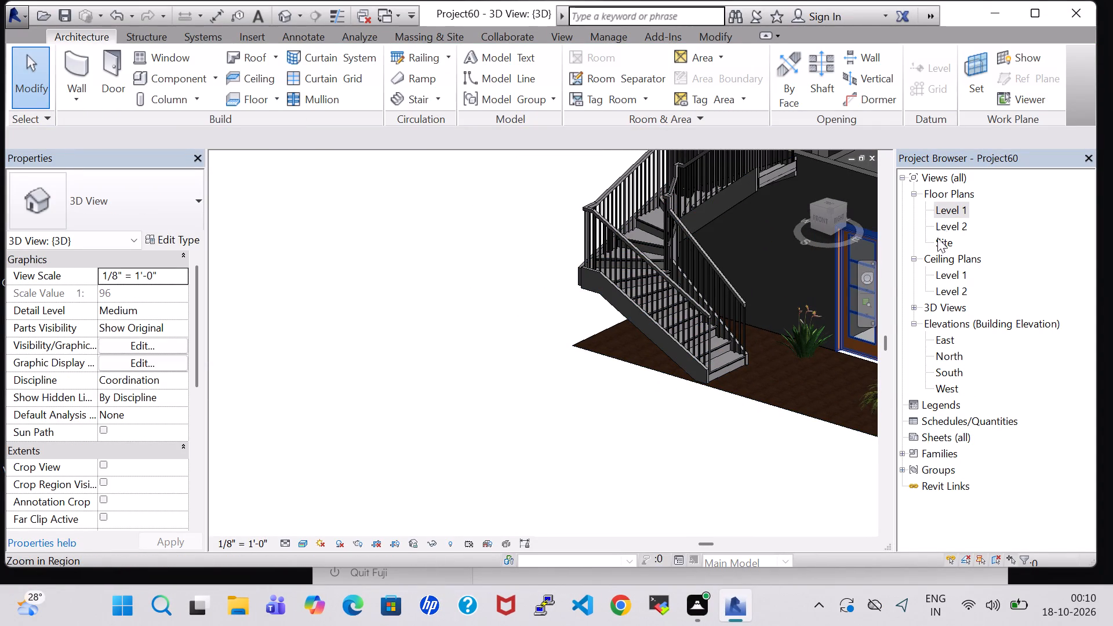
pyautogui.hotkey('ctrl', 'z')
# In the Level 1 floor plan, move the Japanese Fern near the stair to beneath the upper flight, about 2' 1" in front of the wall.
pyautogui.doubleClick(938, 208)
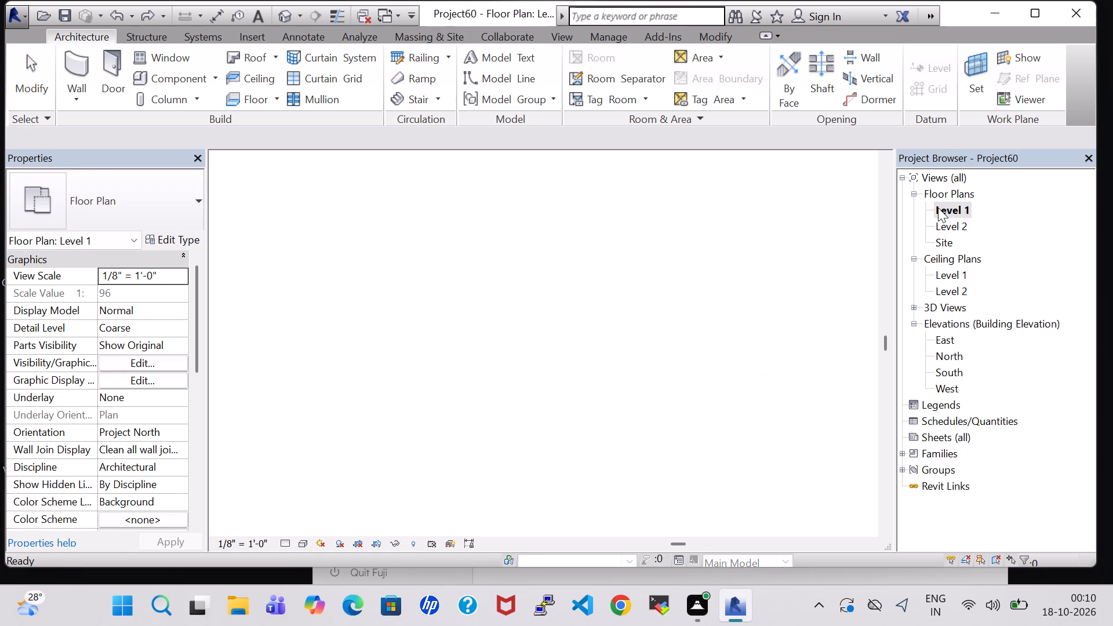
pyautogui.moveTo(674, 475); pyautogui.dragTo(536, 393)
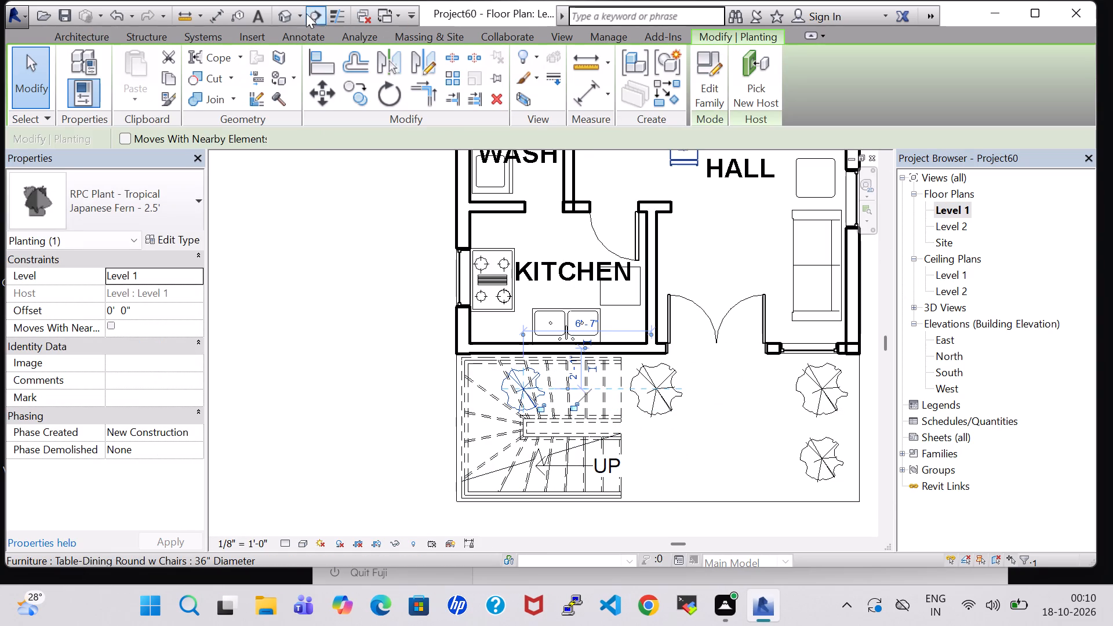
# In the 3D view, nudge the Japanese Fern beneath the stair sideways, away from the front door and toward the house's outer side wall.
pyautogui.click(290, 12)
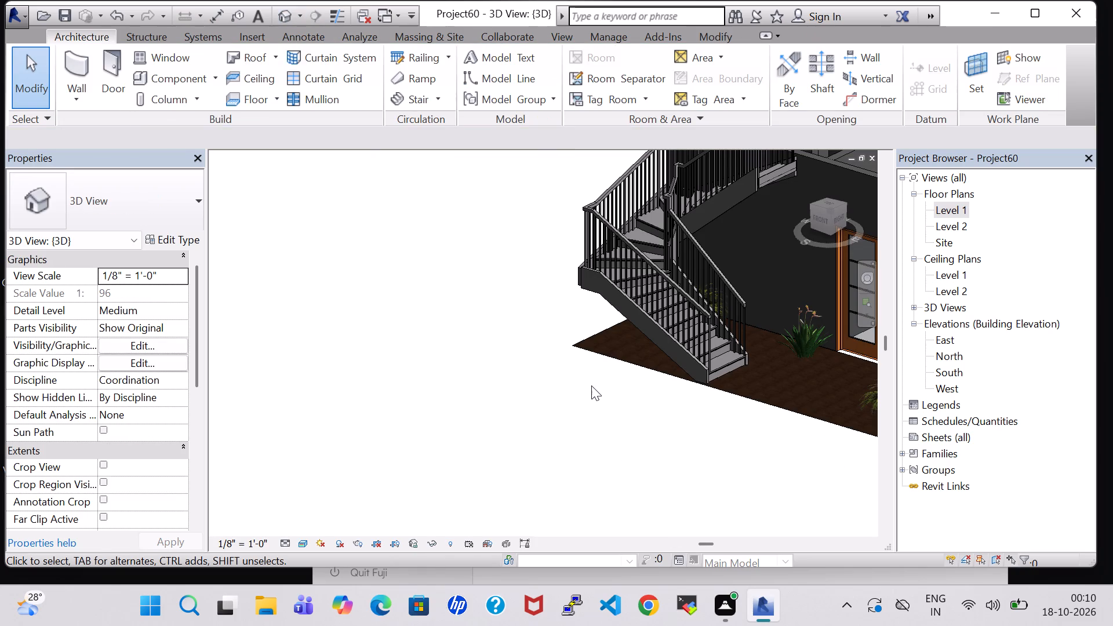
pyautogui.keyDown('shift'); pyautogui.moveTo(591, 385); pyautogui.dragTo(674, 341, button='middle'); pyautogui.keyUp('shift')
pyautogui.moveTo(677, 341); pyautogui.dragTo(385, 422, button='middle')
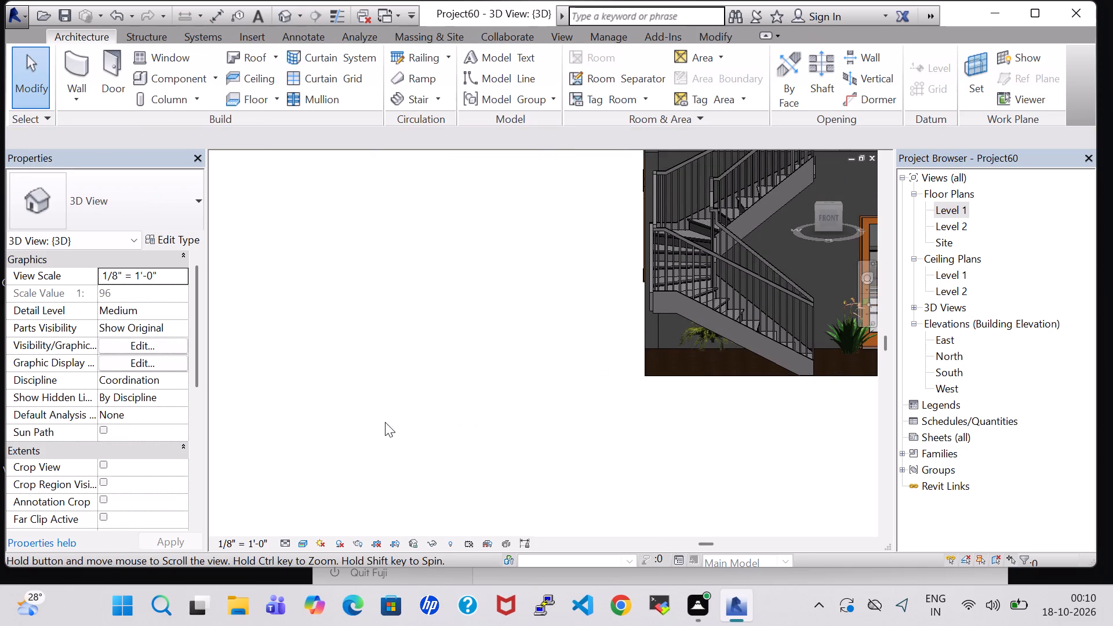
pyautogui.click(682, 344)
pyautogui.press('Left')
pyautogui.press('Left')
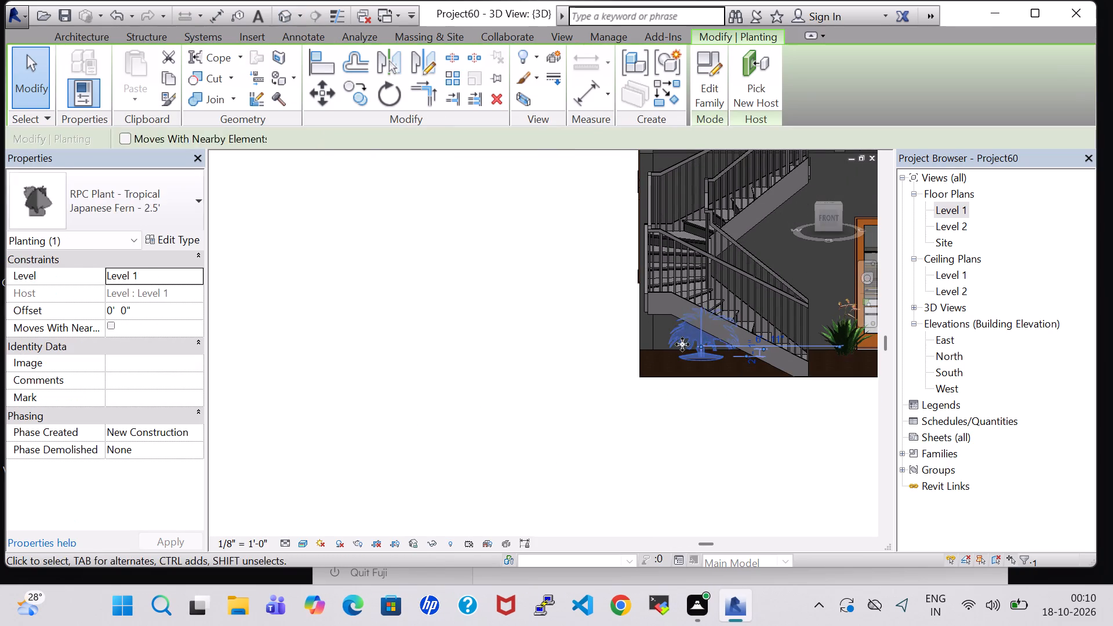
pyautogui.press('Left')
pyautogui.press('Left')
pyautogui.press('Left')
pyautogui.press('Left')
pyautogui.press('Left')
pyautogui.press('Left')
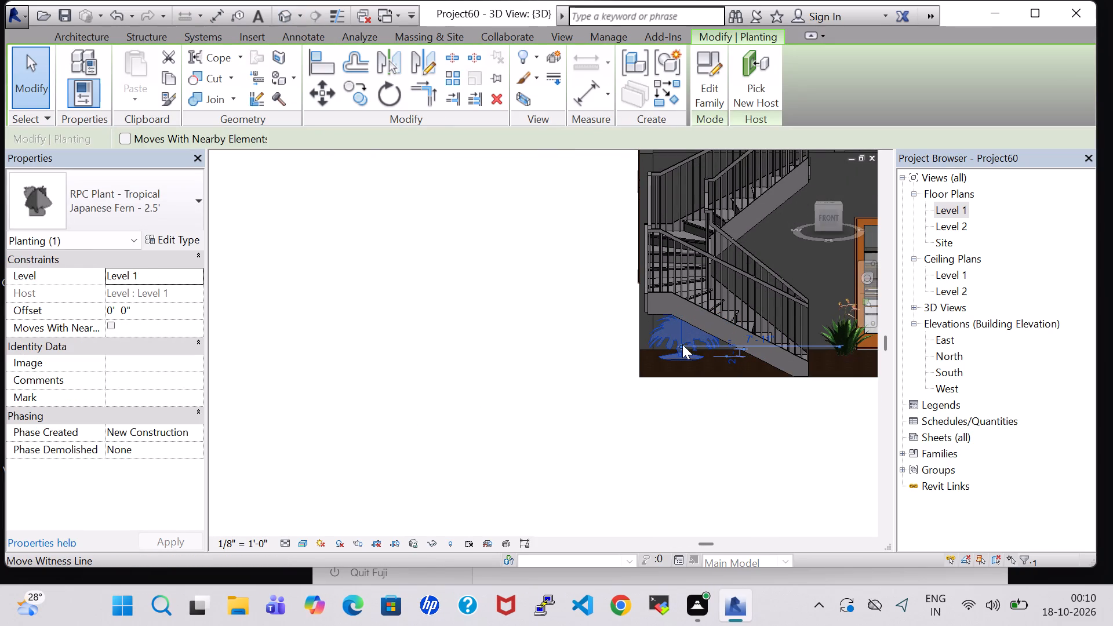
pyautogui.click(695, 409)
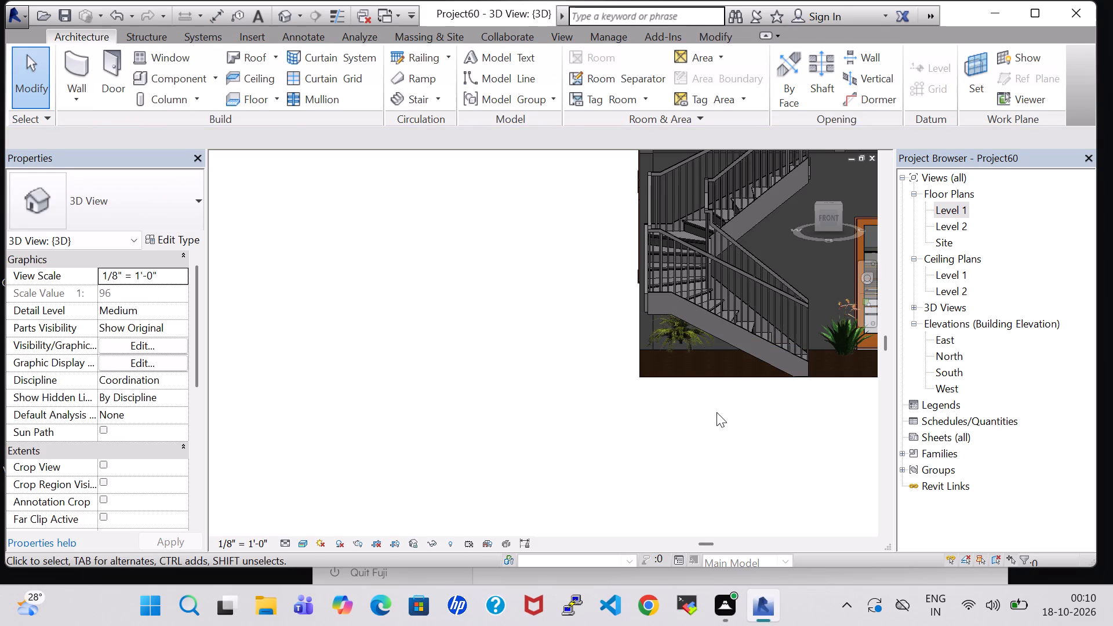
pyautogui.press('Left')
pyautogui.press('Left')
pyautogui.press('Left')
pyautogui.click(681, 341)
pyautogui.press('Left')
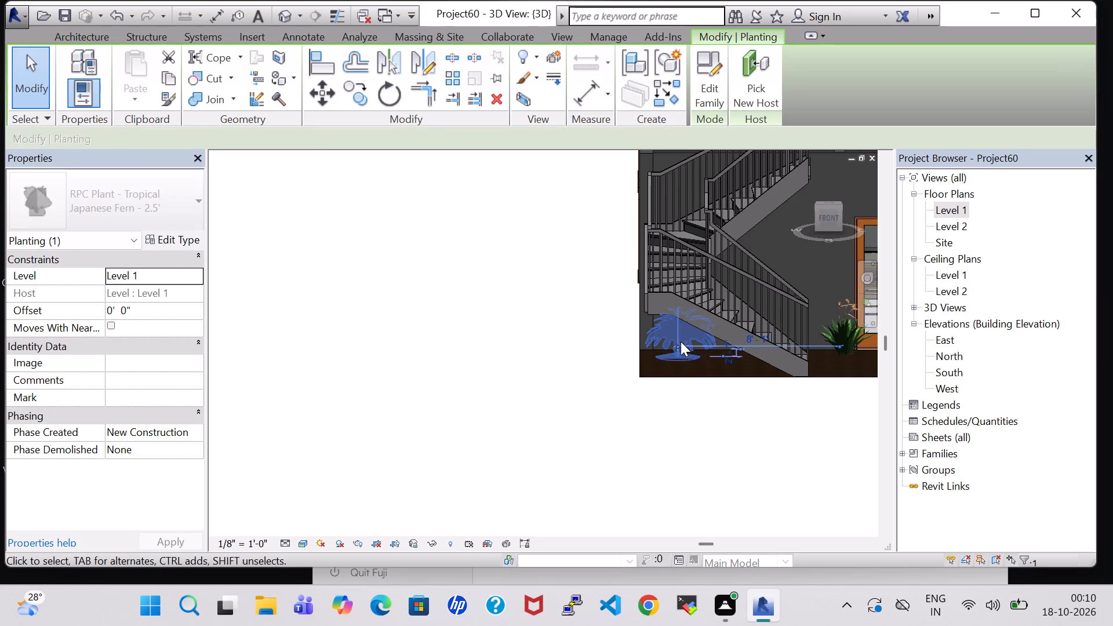
pyautogui.press('Left')
pyautogui.press('Left')
pyautogui.click(723, 418)
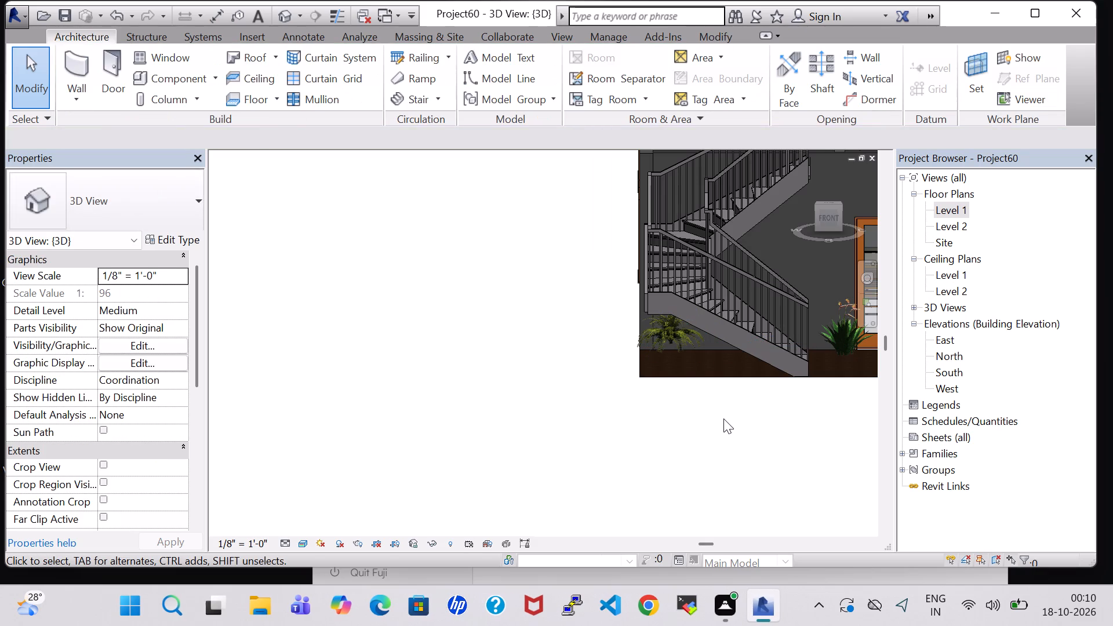
# Nudge the Japanese Fern beneath the stair slightly forward from the house wall.
pyautogui.moveTo(723, 420); pyautogui.dragTo(704, 379, button='middle')
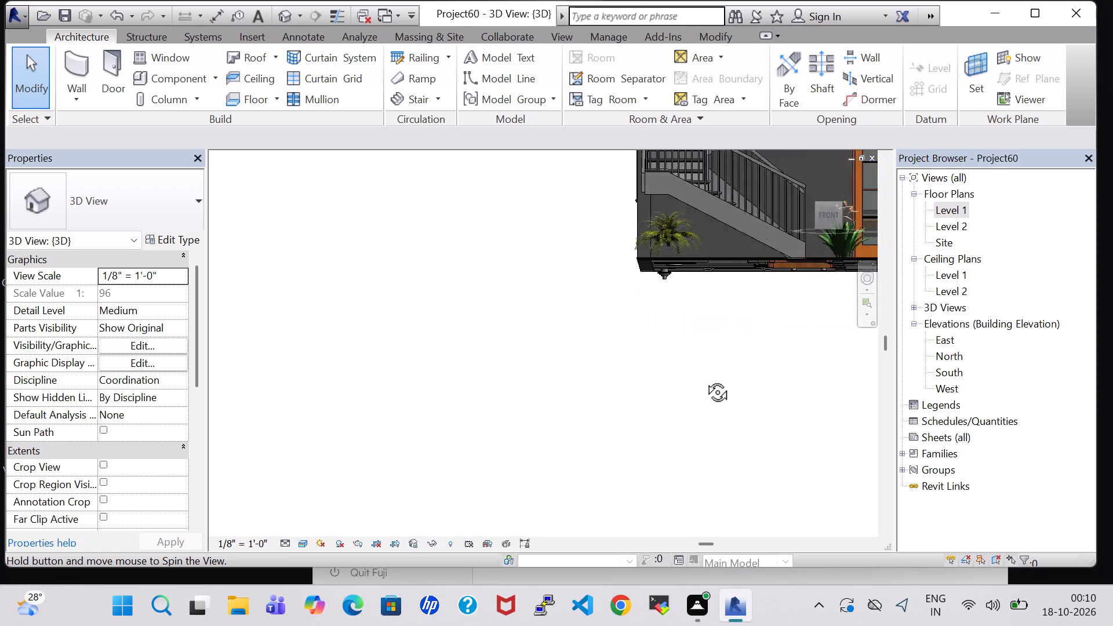
pyautogui.moveTo(704, 379); pyautogui.dragTo(739, 446, button='middle')
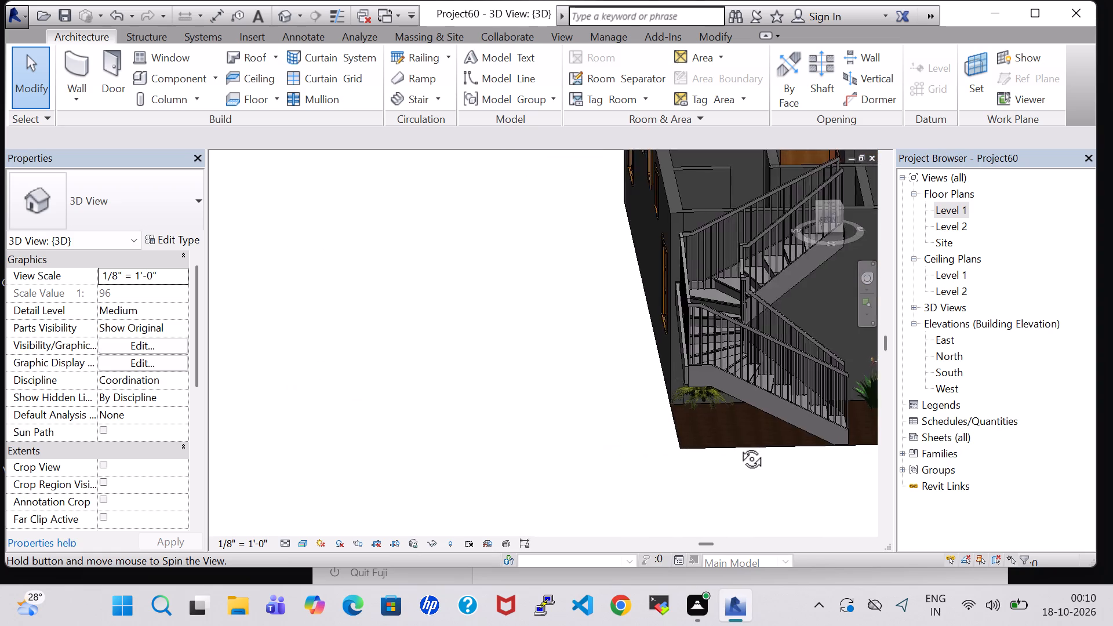
pyautogui.moveTo(739, 446); pyautogui.dragTo(739, 446, button='middle')
pyautogui.click(750, 417)
pyautogui.press('Down')
pyautogui.press('Down')
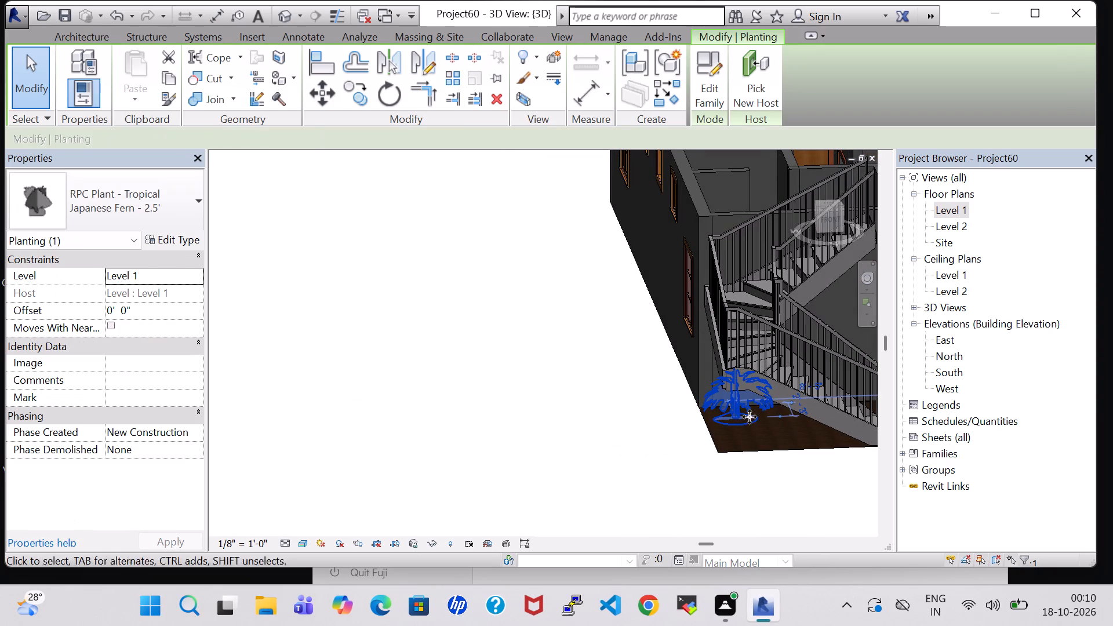
pyautogui.press('Down')
pyautogui.press('Down')
pyautogui.click(770, 465)
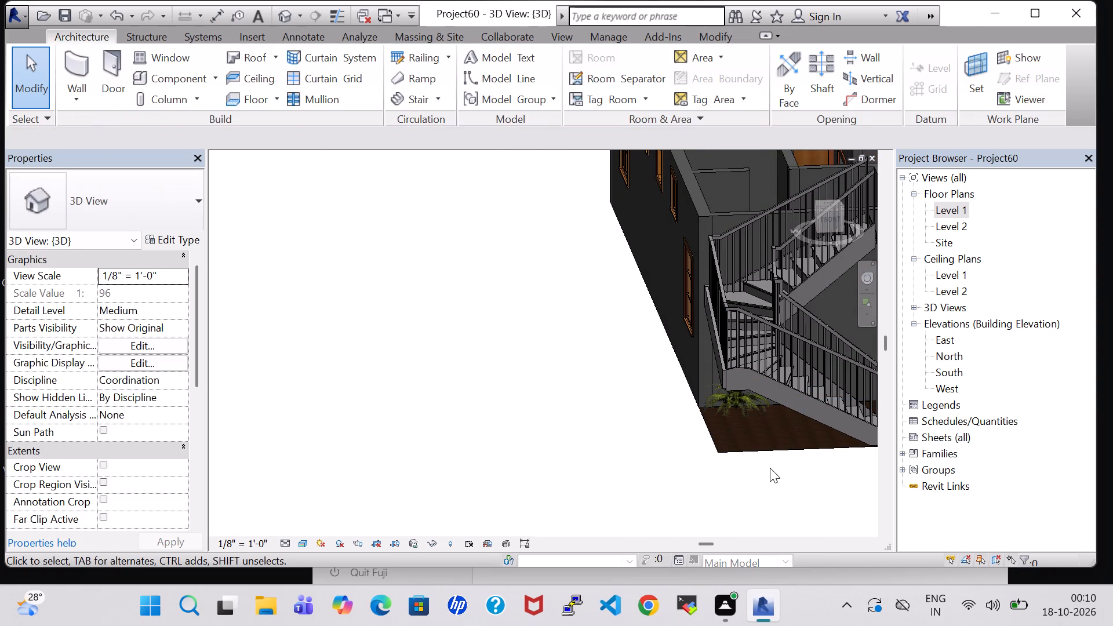
# Viewing the house from its left side, nudge the Japanese Fern forward under the lower stair flight, close to the plot's front corner.
pyautogui.moveTo(770, 469); pyautogui.dragTo(814, 469, button='middle')
pyautogui.moveTo(812, 438); pyautogui.dragTo(504, 423, button='middle')
pyautogui.moveTo(504, 423); pyautogui.dragTo(564, 434, button='middle')
pyautogui.scroll(1, 692, 434)
pyautogui.moveTo(692, 434); pyautogui.dragTo(604, 428, button='middle')
pyautogui.keyDown('shift'); pyautogui.moveTo(581, 447); pyautogui.dragTo(653, 449, button='middle'); pyautogui.keyUp('shift')
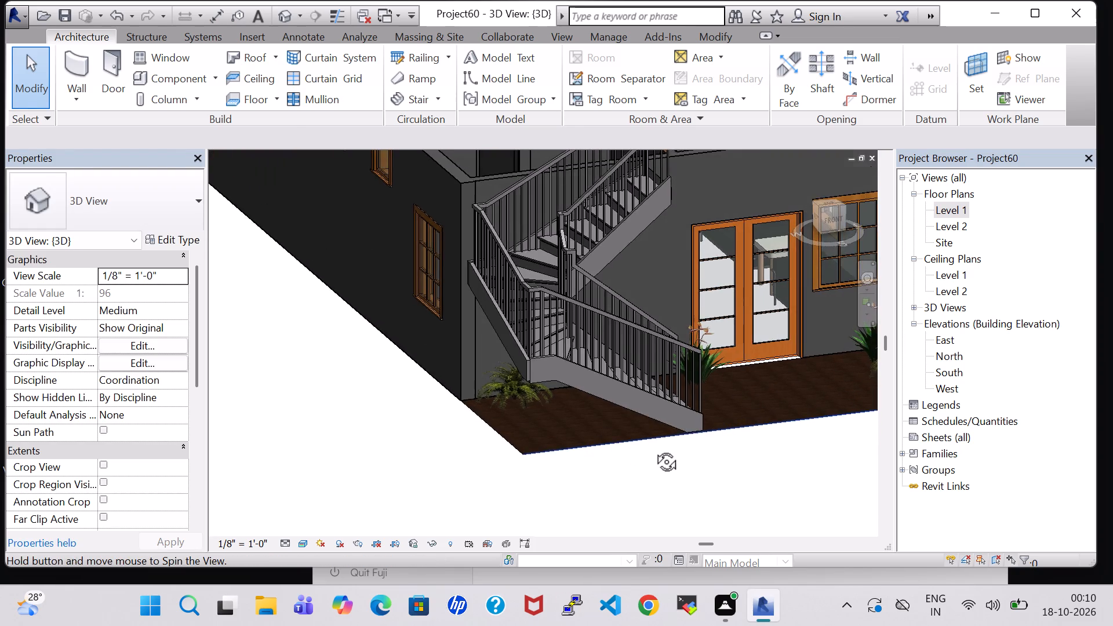
pyautogui.keyDown('shift'); pyautogui.moveTo(653, 449); pyautogui.dragTo(685, 451, button='middle'); pyautogui.keyUp('shift')
pyautogui.moveTo(682, 363); pyautogui.dragTo(466, 422, button='middle')
pyautogui.moveTo(537, 446); pyautogui.dragTo(588, 443, button='middle')
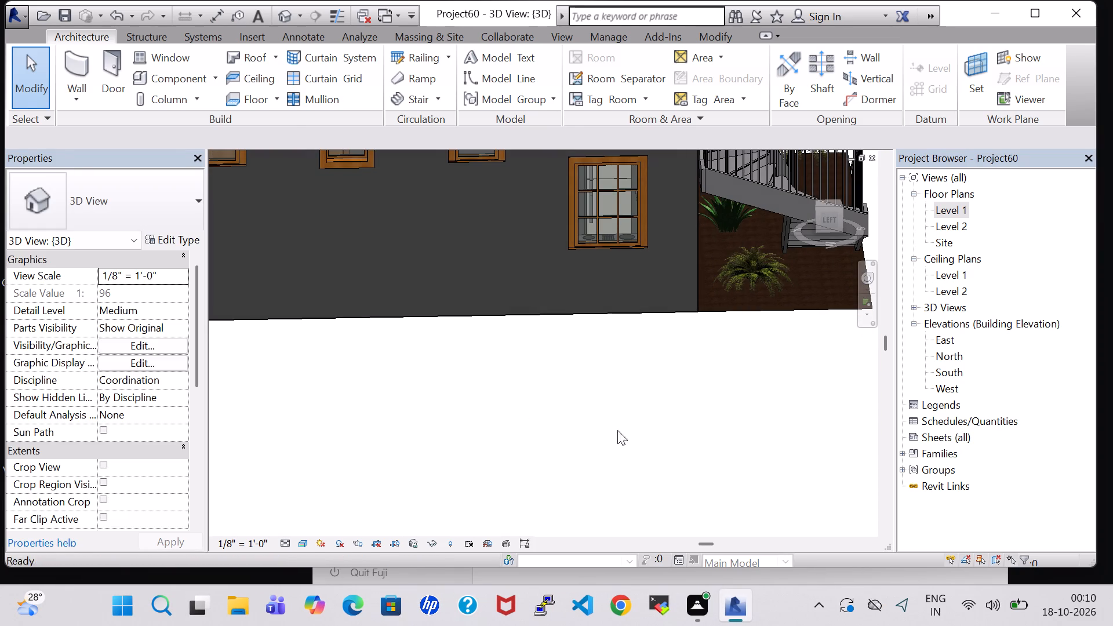
pyautogui.click(753, 294)
pyautogui.press('Right')
pyautogui.press('Right')
pyautogui.press('Right')
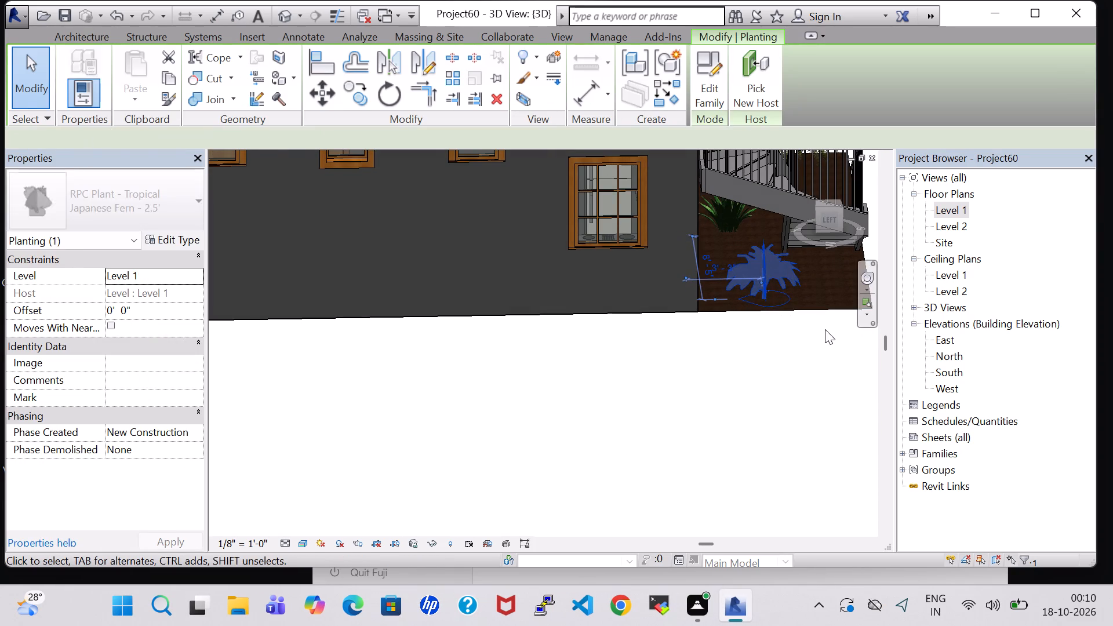
pyautogui.press('Right')
pyautogui.press('Right')
pyautogui.press('Right')
pyautogui.press('Right')
pyautogui.press('Right')
pyautogui.press('Right')
pyautogui.press('Right')
pyautogui.press('Right')
pyautogui.press('Right')
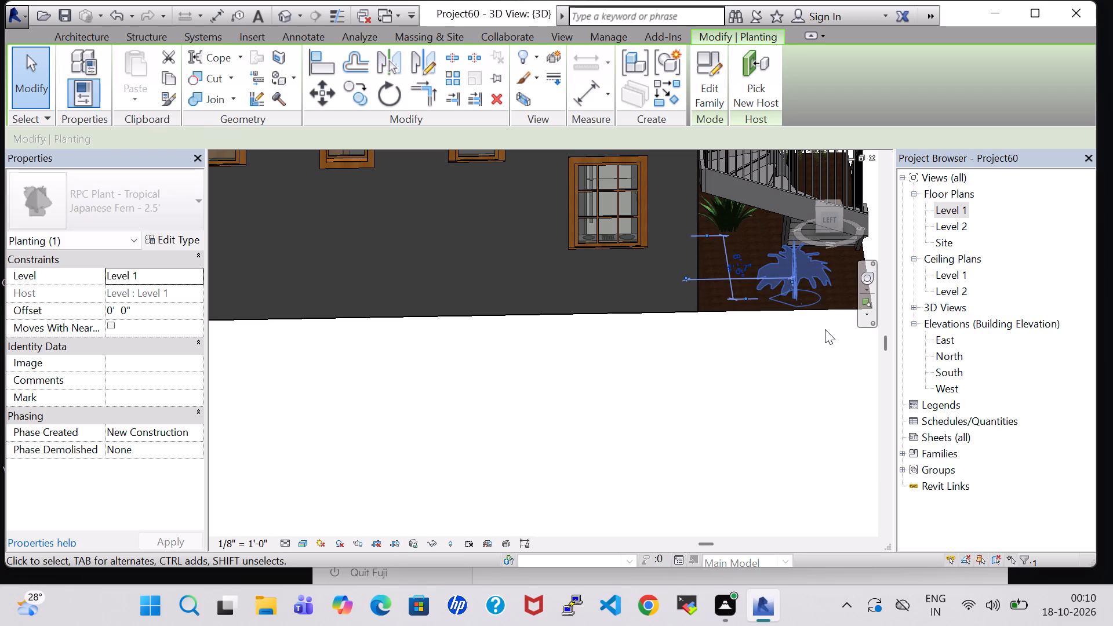
pyautogui.press('Right')
pyautogui.press('Right')
pyautogui.press('Right')
pyautogui.press('Right')
pyautogui.press('Right')
pyautogui.press('Right')
pyautogui.press('Right')
pyautogui.press('Right')
pyautogui.click(819, 336)
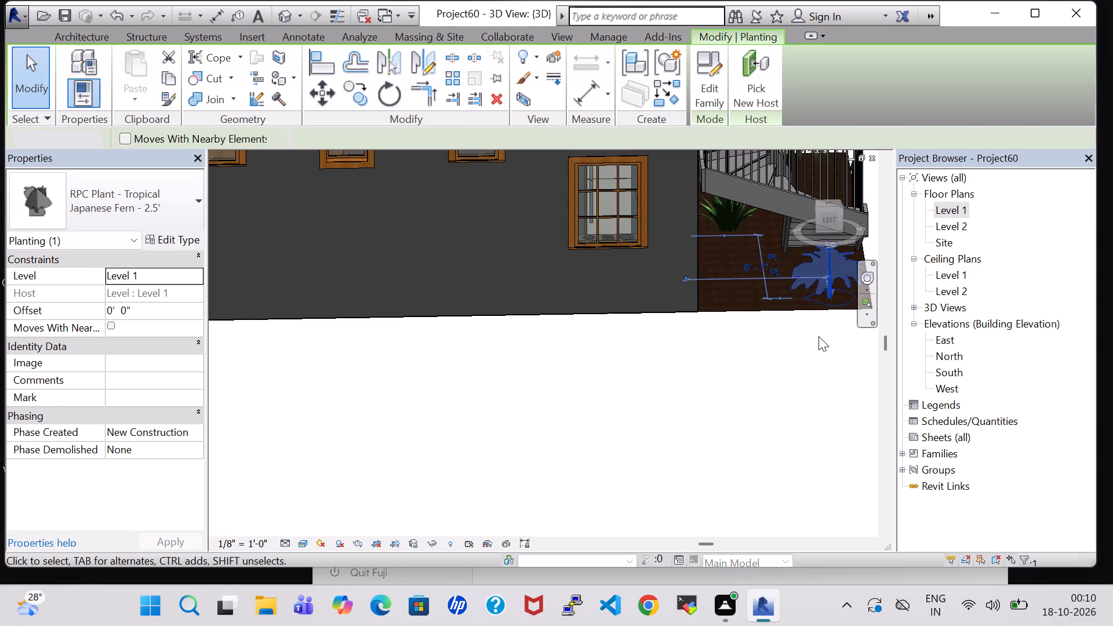
# Nudge the Crane Lily between the front door and the stair sideways toward the stair, clear of the door opening.
pyautogui.keyDown('shift'); pyautogui.moveTo(809, 405); pyautogui.dragTo(746, 383, button='middle'); pyautogui.keyUp('shift')
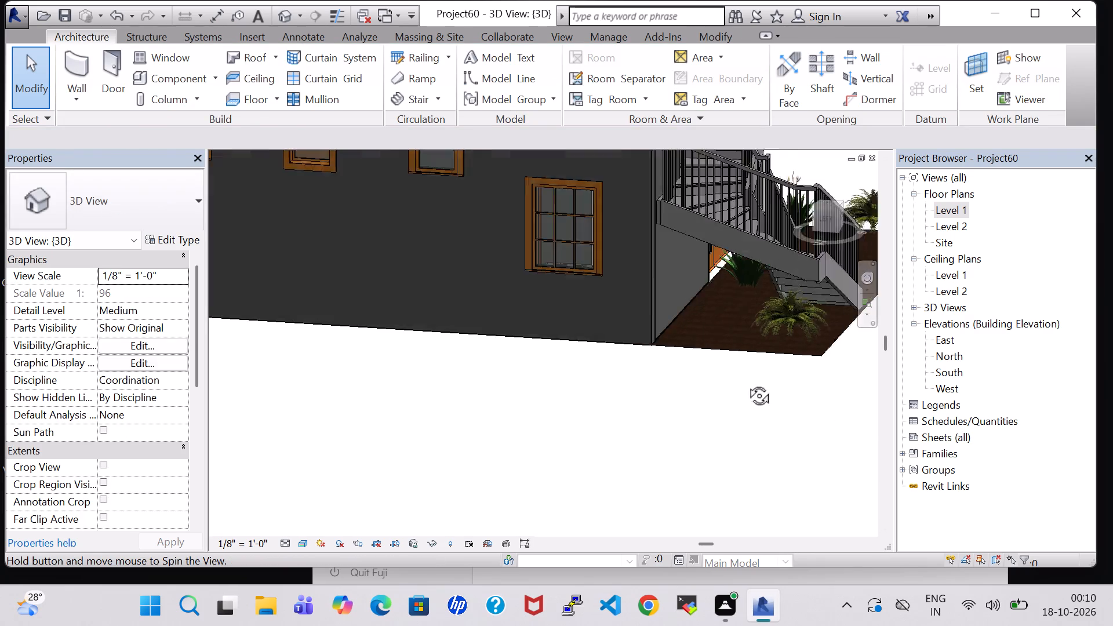
pyautogui.keyDown('shift'); pyautogui.moveTo(746, 383); pyautogui.dragTo(630, 351, button='middle'); pyautogui.keyUp('shift')
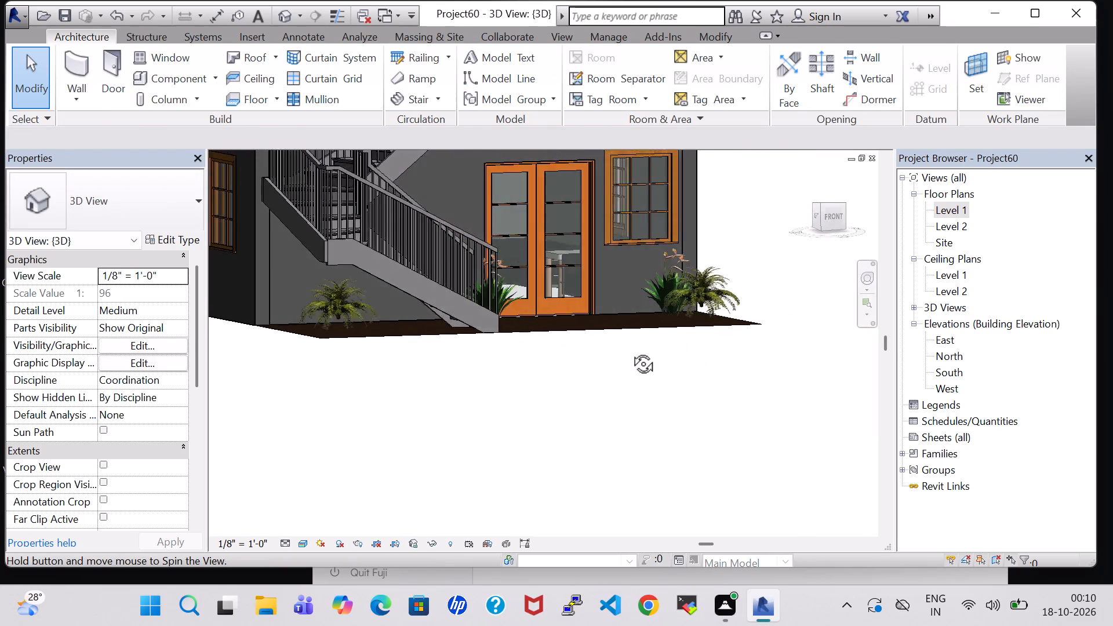
pyautogui.keyDown('shift'); pyautogui.moveTo(630, 351); pyautogui.dragTo(630, 406, button='middle'); pyautogui.keyUp('shift')
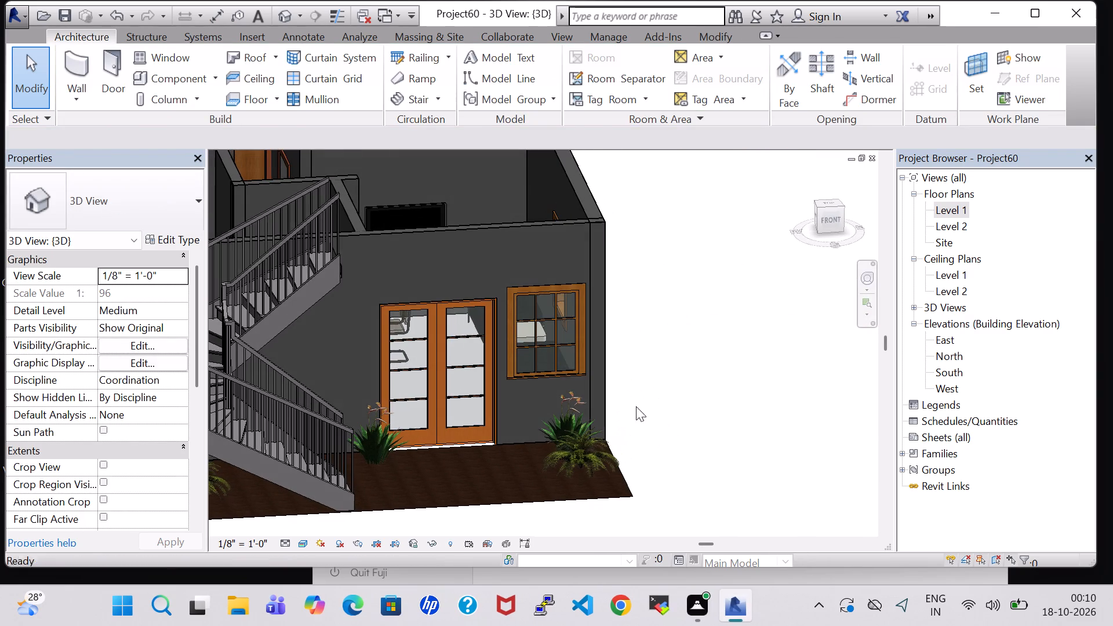
pyautogui.moveTo(715, 416); pyautogui.dragTo(704, 430, button='middle')
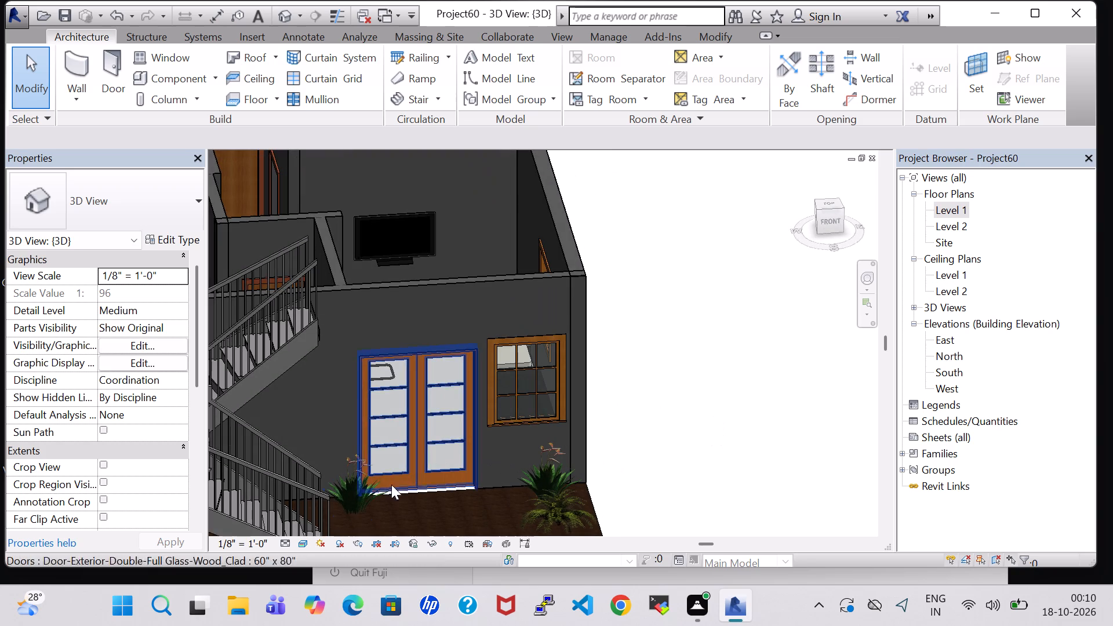
pyautogui.click(362, 489)
pyautogui.press('Left')
pyautogui.press('Left')
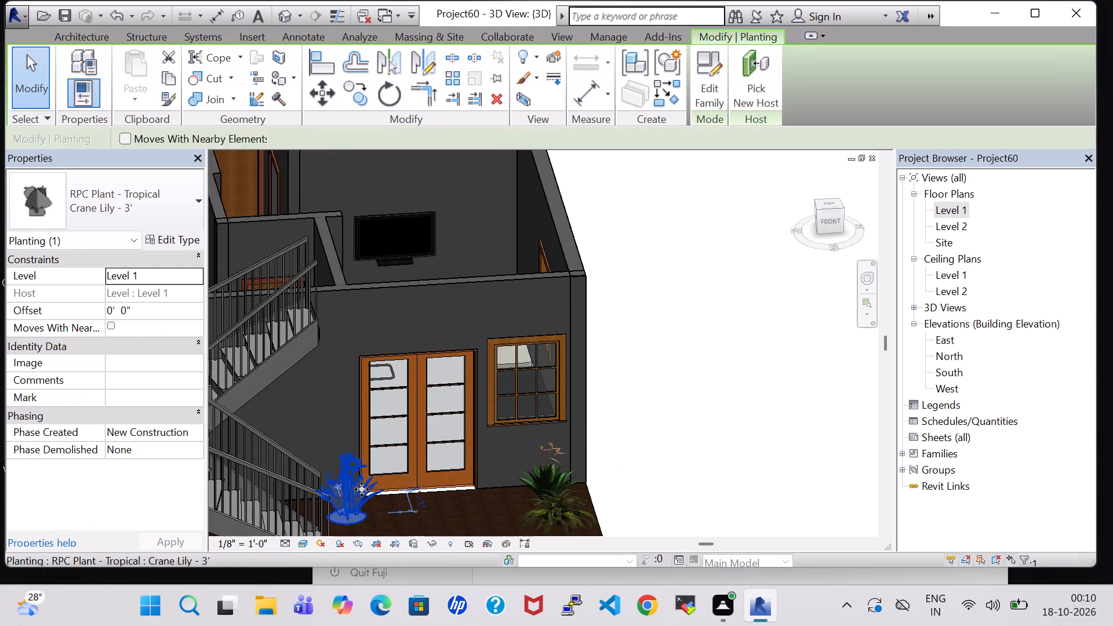
pyautogui.press('Left')
pyautogui.press('Left')
pyautogui.press('Left')
pyautogui.press('Left')
pyautogui.click(686, 428)
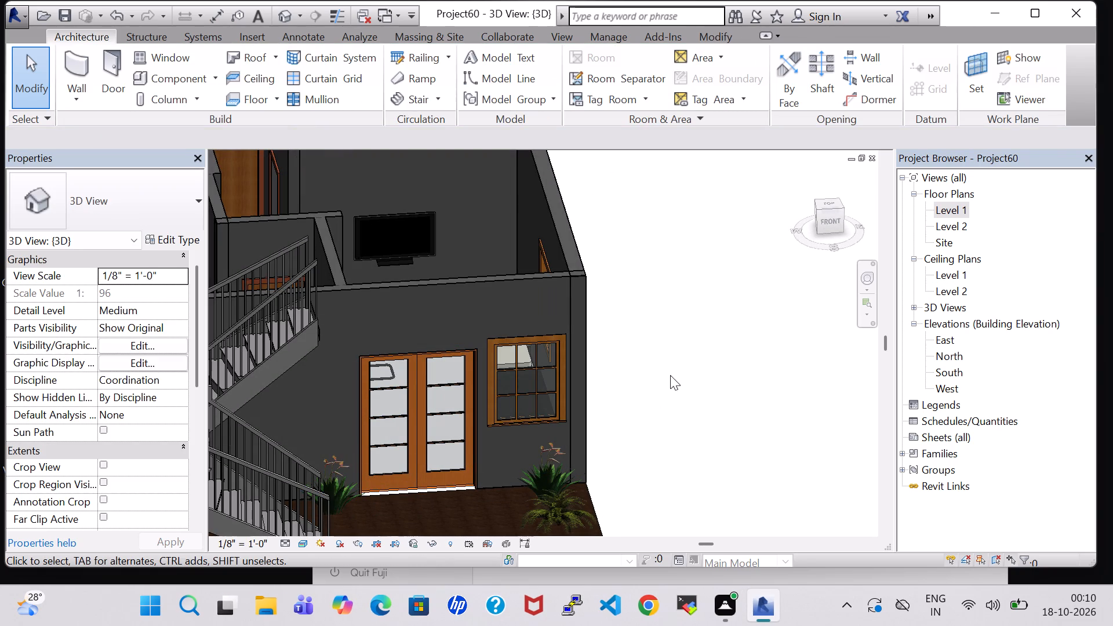
pyautogui.keyDown('shift'); pyautogui.moveTo(673, 350); pyautogui.dragTo(671, 403, button='middle'); pyautogui.keyUp('shift')
pyautogui.moveTo(685, 454); pyautogui.dragTo(656, 257, button='middle')
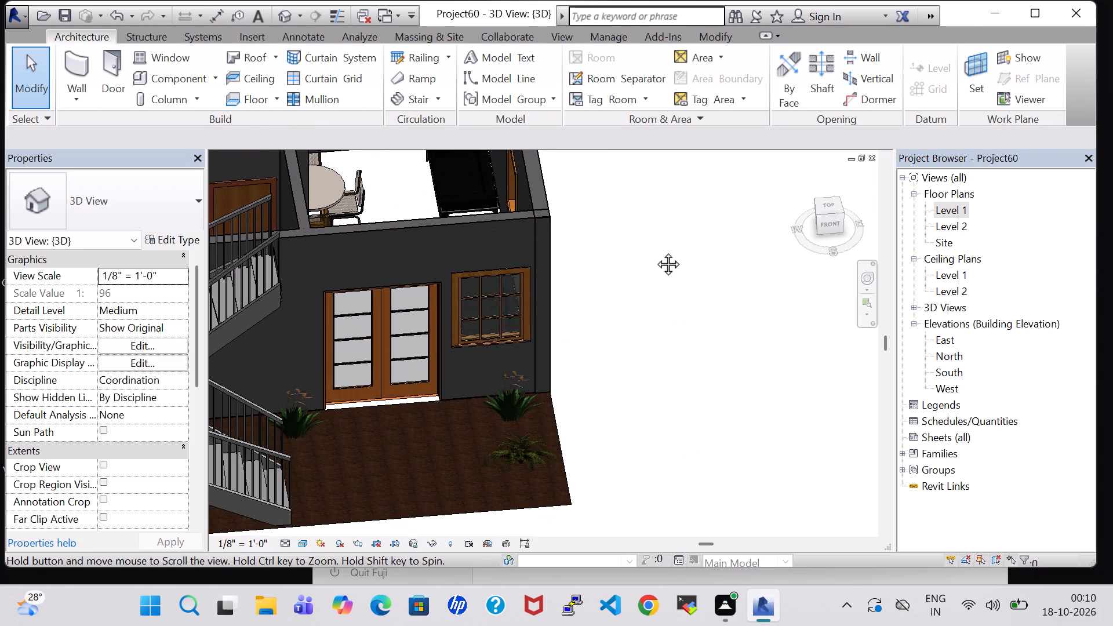
pyautogui.moveTo(626, 347); pyautogui.dragTo(628, 366, button='middle')
pyautogui.click(325, 450)
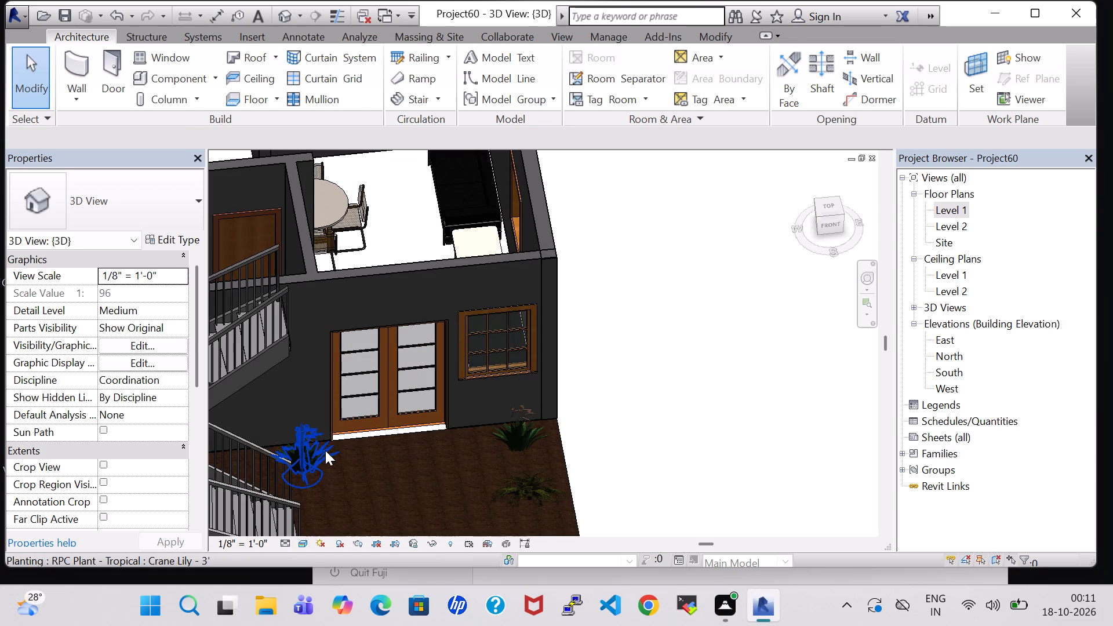
pyautogui.press('Left')
pyautogui.click(692, 384)
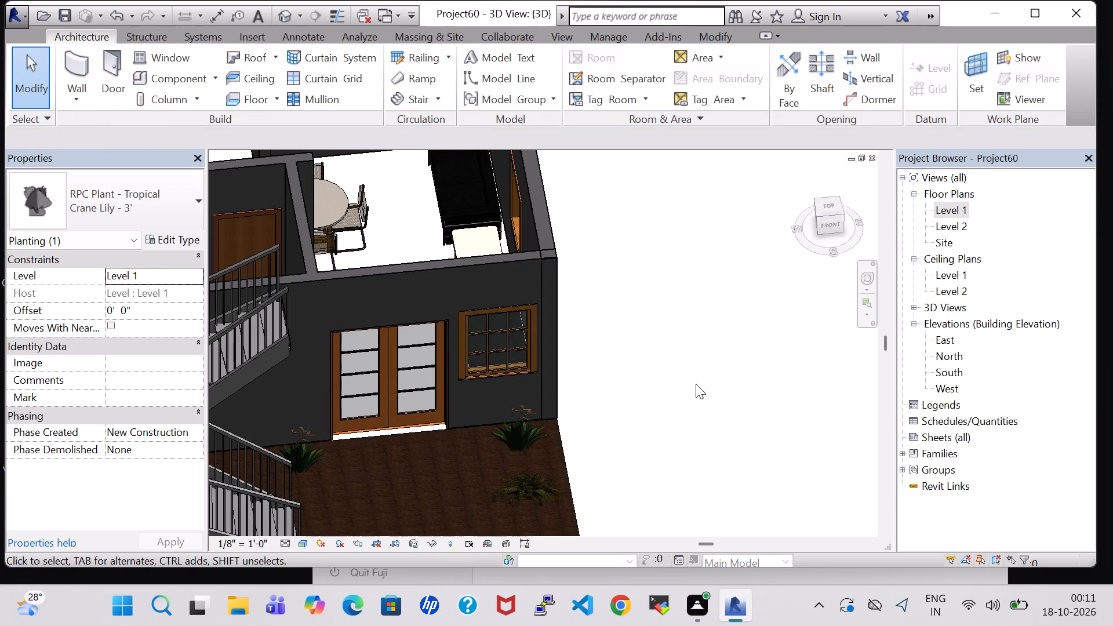
# In the Level 1 floor plan, place a tagged room in the front entrance area between the stair and the plants.
pyautogui.doubleClick(961, 209)
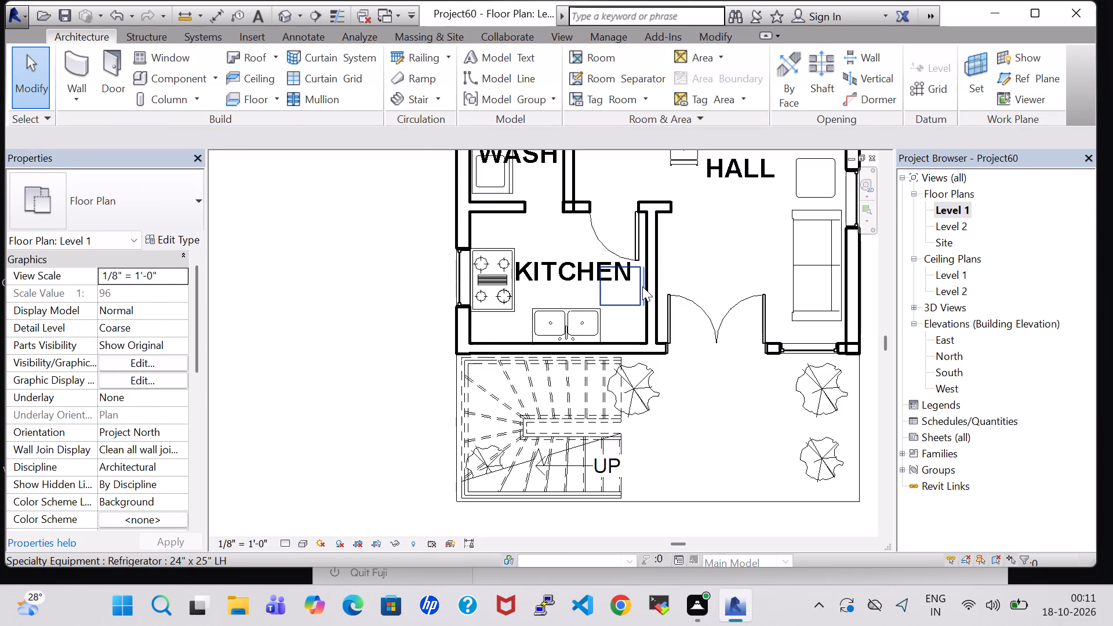
pyautogui.scroll(-2, 642, 286)
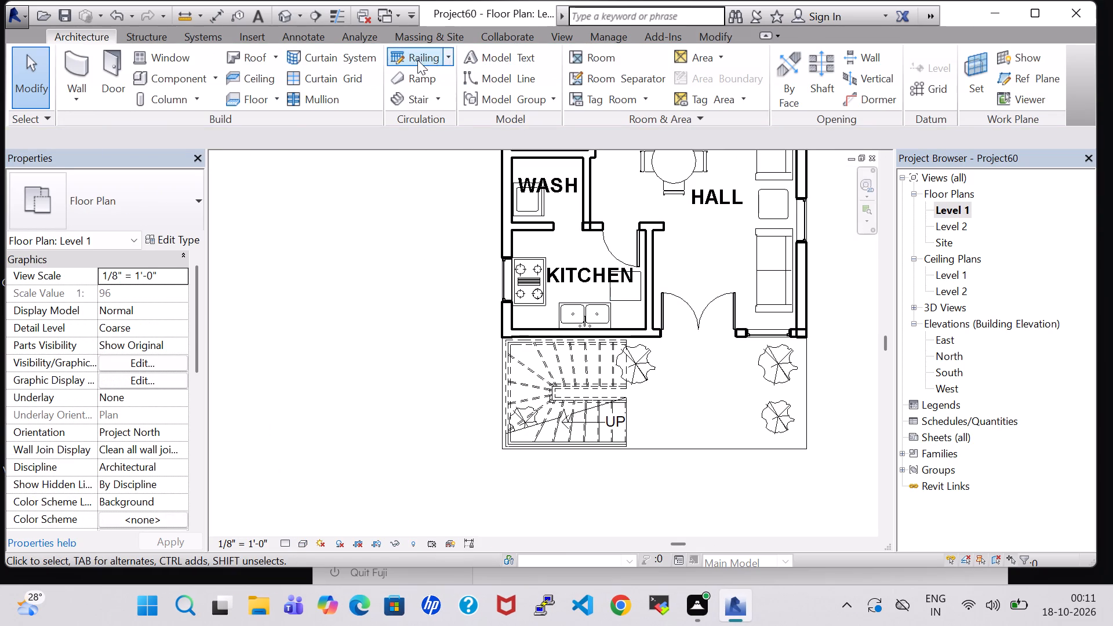
pyautogui.click(586, 63)
pyautogui.click(722, 401)
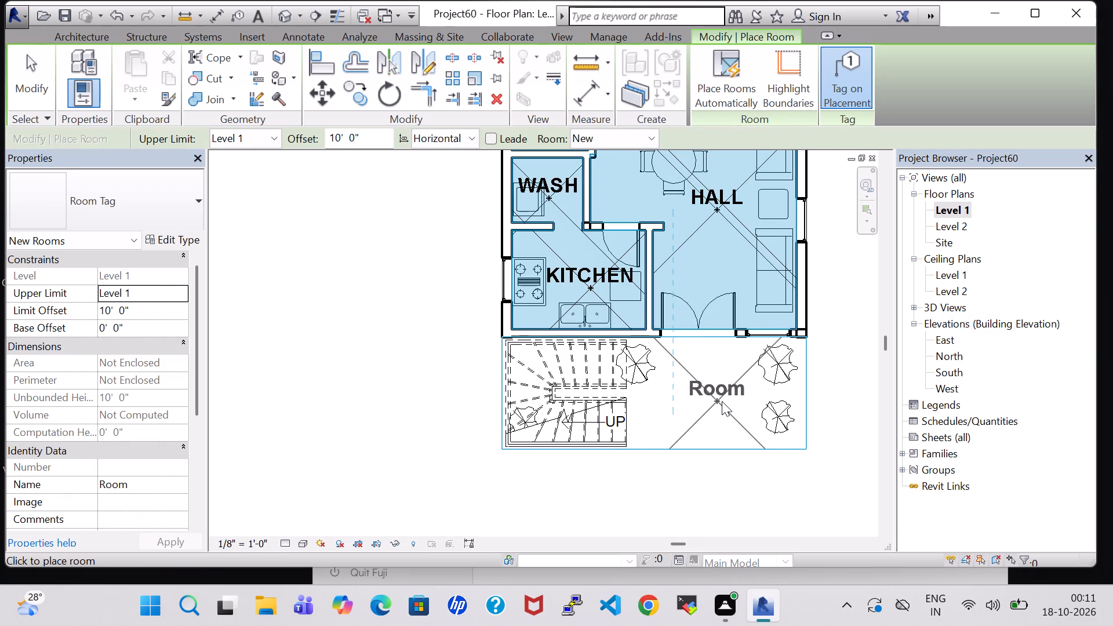
pyautogui.press('Escape')
pyautogui.press('Escape')
# Rename the entrance area's room tag as PORCH.
pyautogui.doubleClick(718, 392)
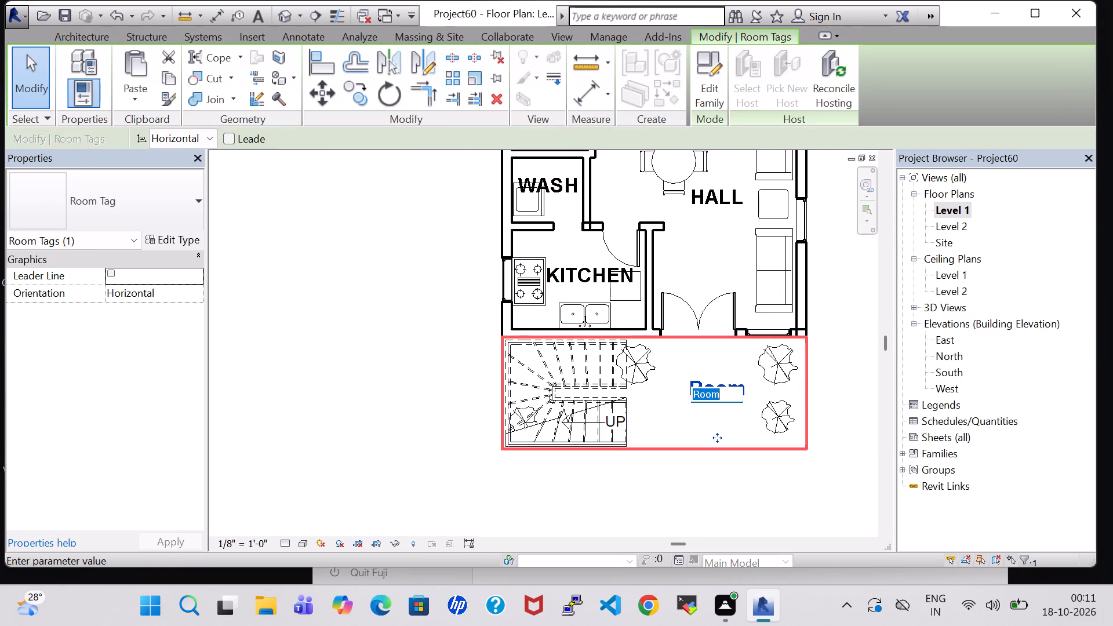
pyautogui.press('BackSpace')
pyautogui.write('po')
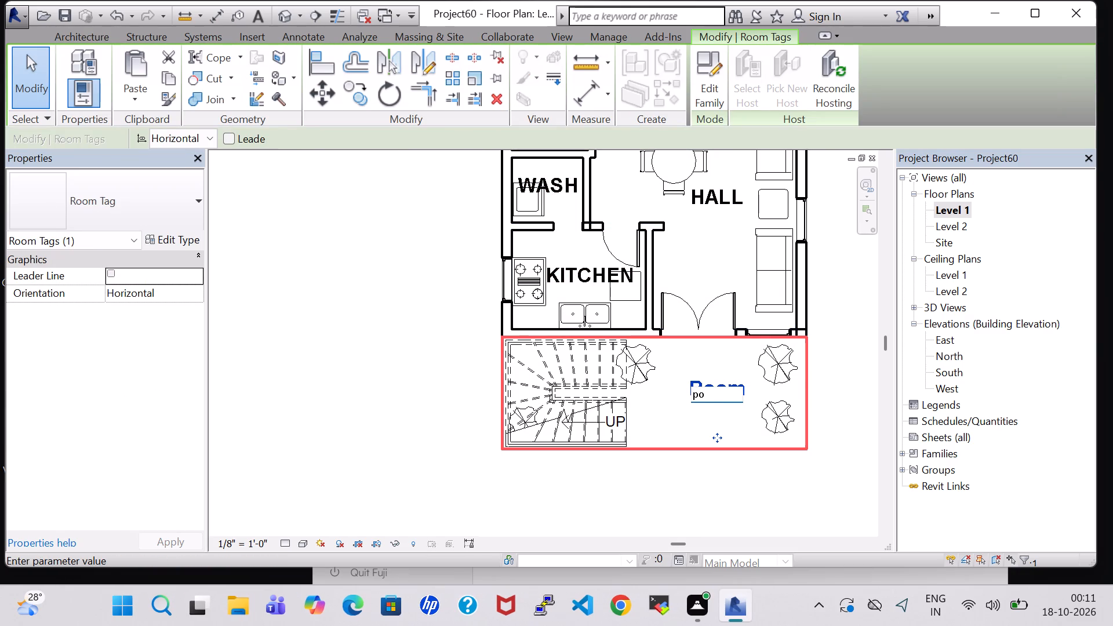
pyautogui.press('BackSpace')
pyautogui.press('BackSpace')
pyautogui.write('POR')
pyautogui.write('CH')
pyautogui.press('h')
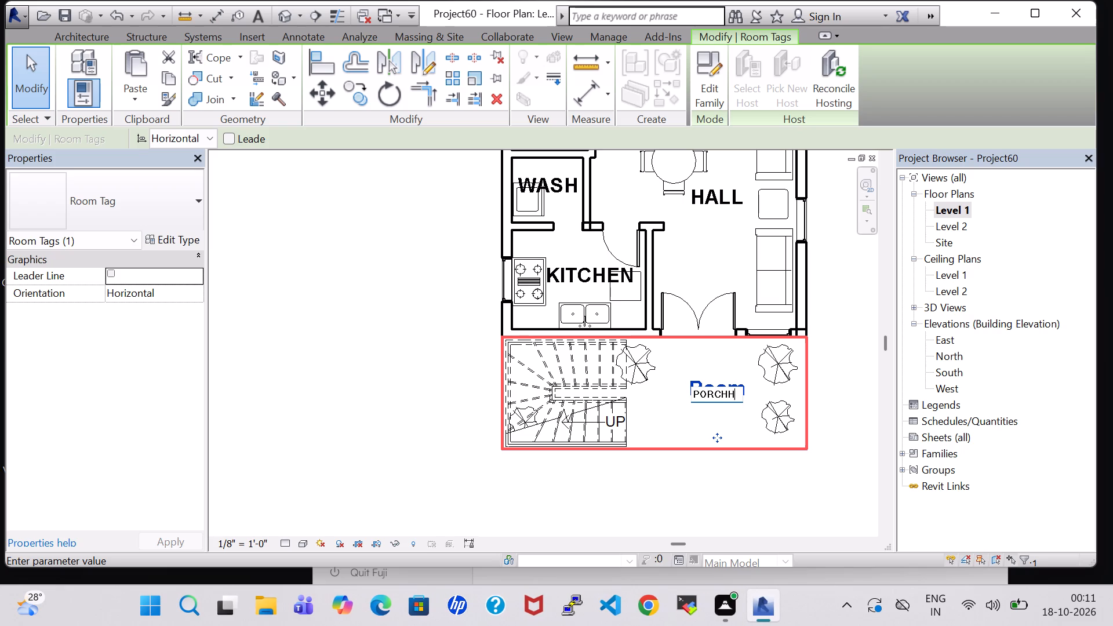
pyautogui.press('Return')
pyautogui.doubleClick(718, 391)
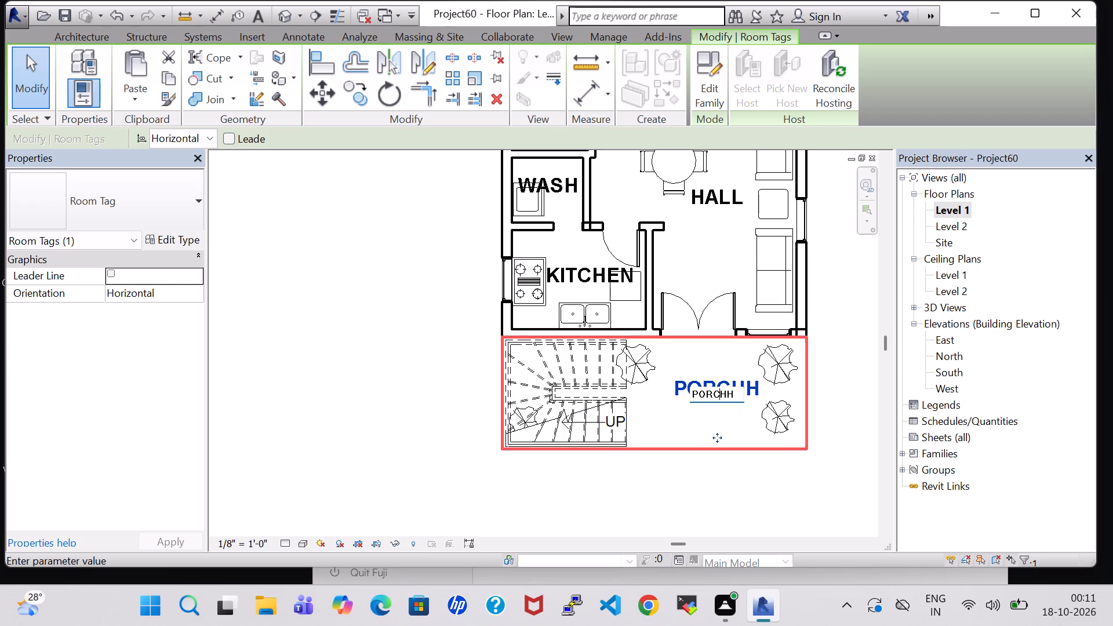
pyautogui.click(733, 391)
pyautogui.press('BackSpace')
pyautogui.press('Return')
pyautogui.scroll(-1, 816, 385)
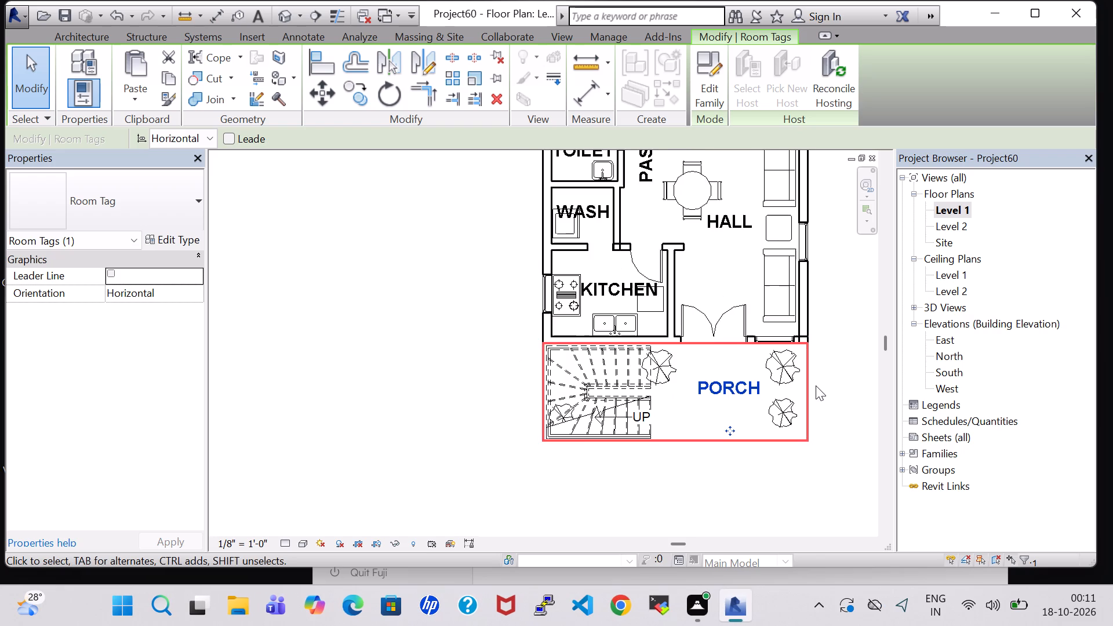
# Start a Generic - 12" floor on Level 1, sketching its boundary about 20'-8" along the rear wall and 34'-11 1/2" down the hall-side outer wall.
pyautogui.moveTo(816, 385); pyautogui.dragTo(799, 438, button='middle')
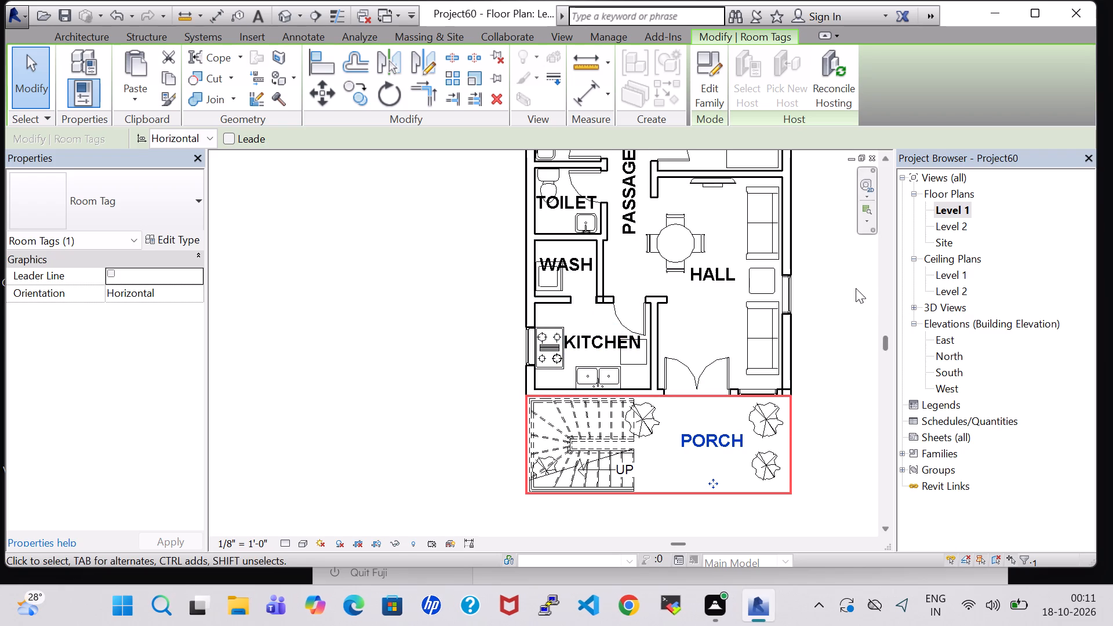
pyautogui.moveTo(840, 264); pyautogui.dragTo(839, 281, button='middle')
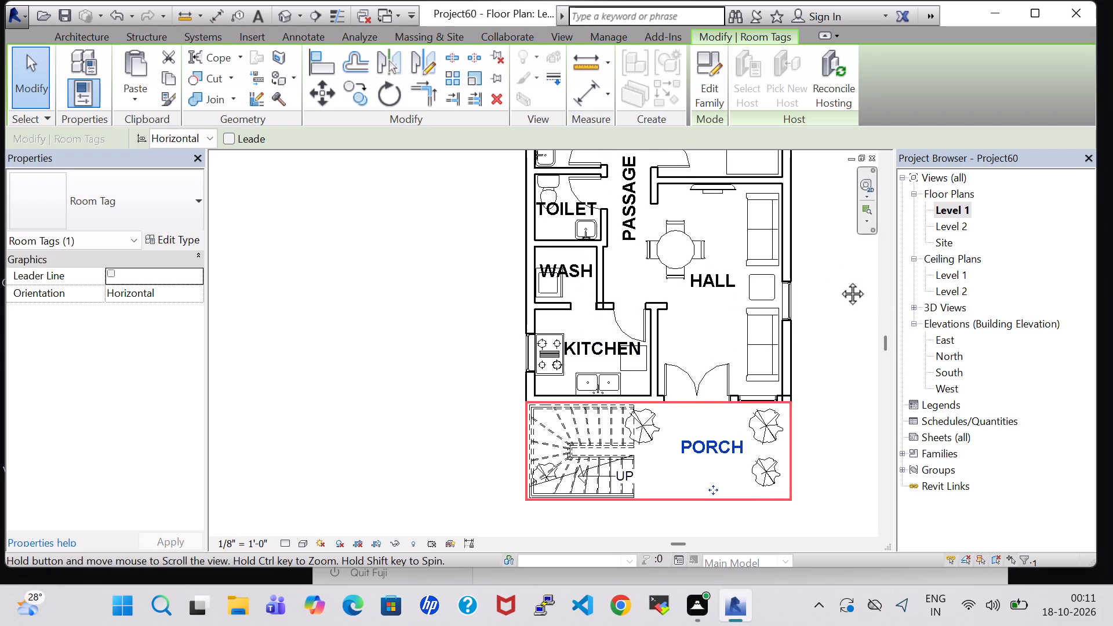
pyautogui.moveTo(839, 281); pyautogui.dragTo(849, 371, button='middle')
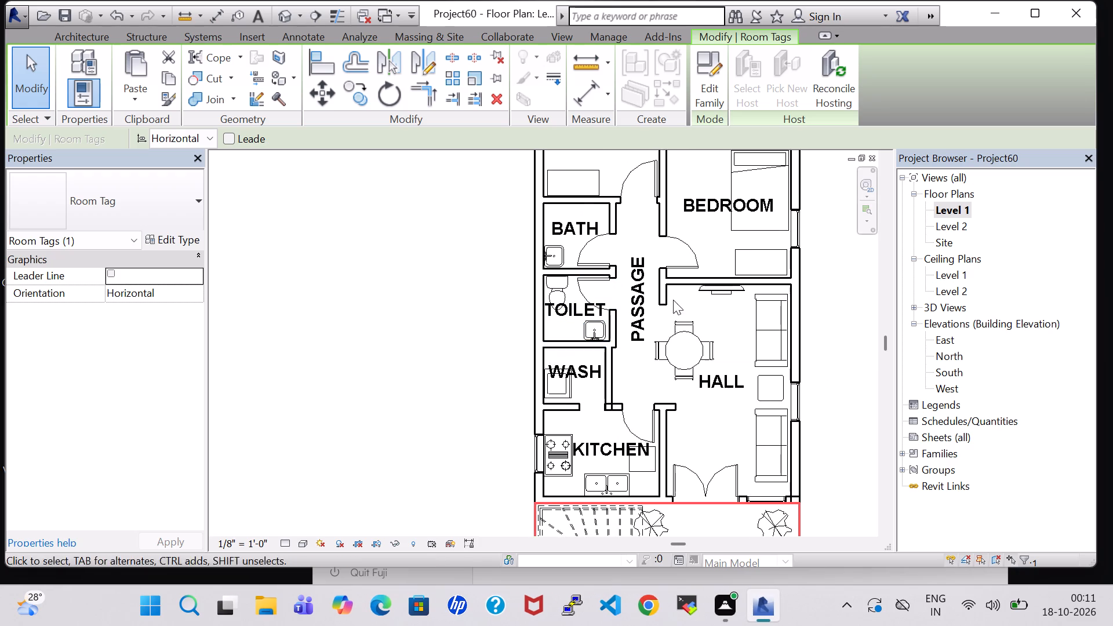
pyautogui.scroll(-4, 681, 266)
pyautogui.moveTo(825, 209); pyautogui.dragTo(820, 326, button='middle')
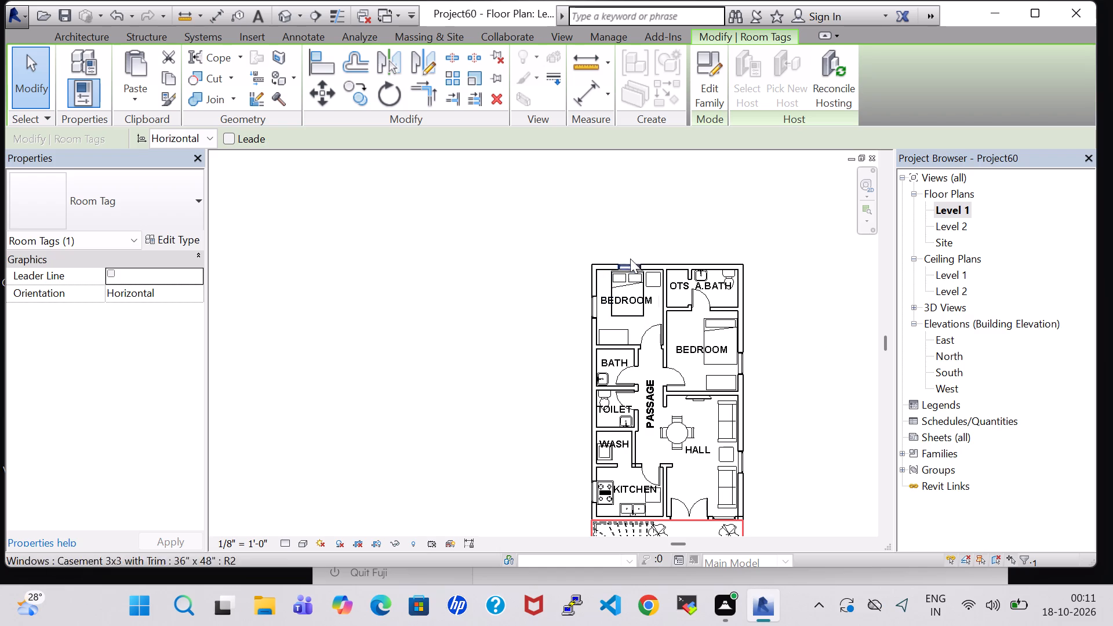
pyautogui.click(95, 35)
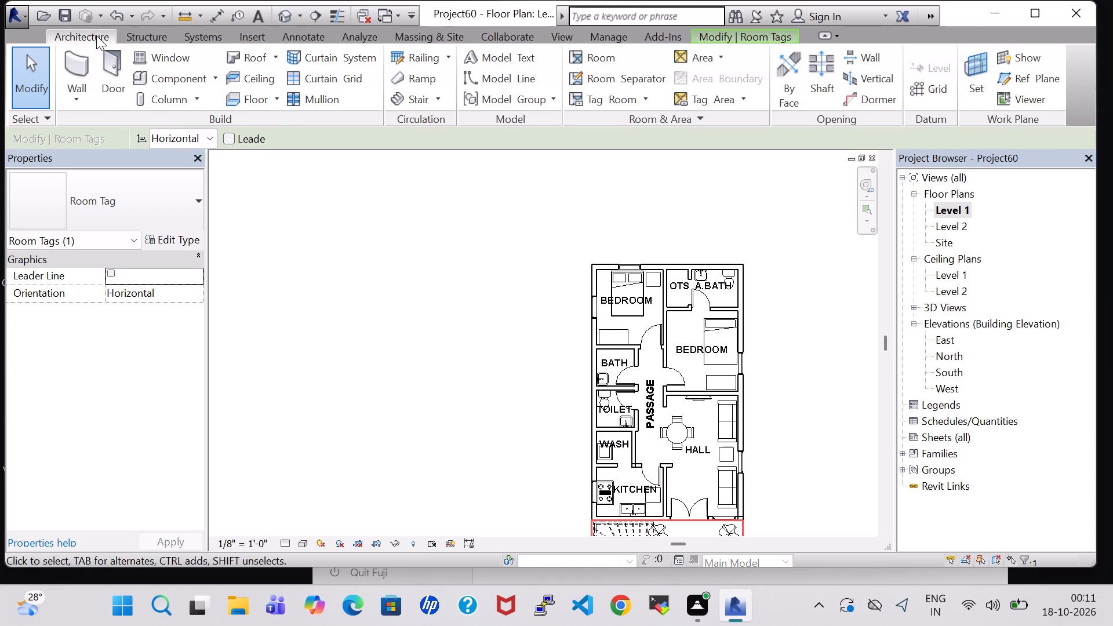
pyautogui.click(229, 93)
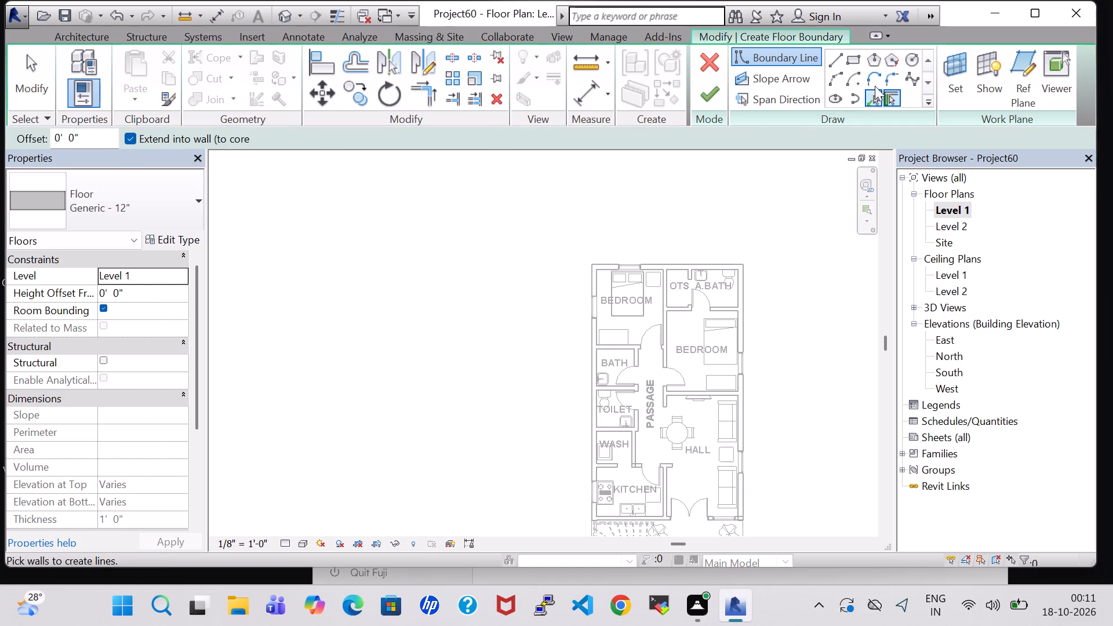
pyautogui.click(838, 63)
pyautogui.scroll(5, 681, 193)
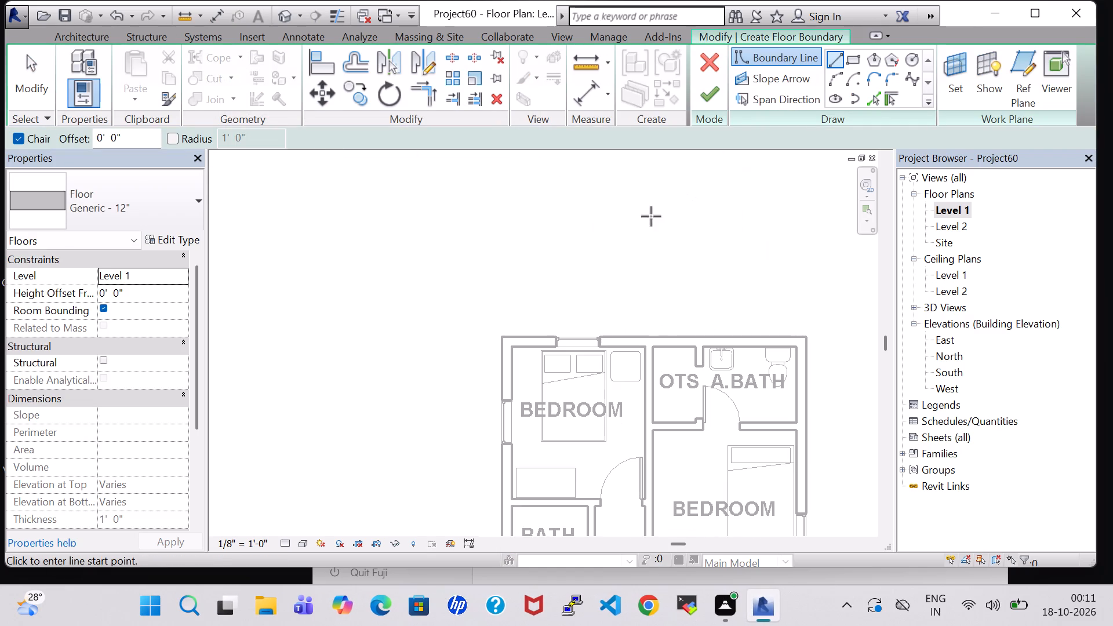
pyautogui.click(500, 336)
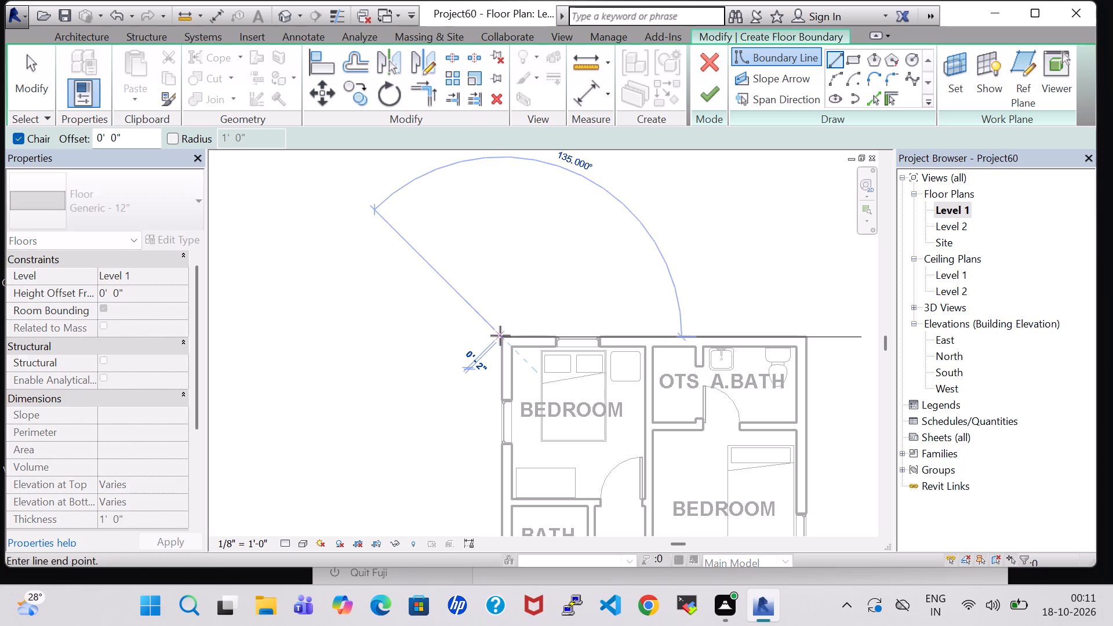
pyautogui.click(806, 340)
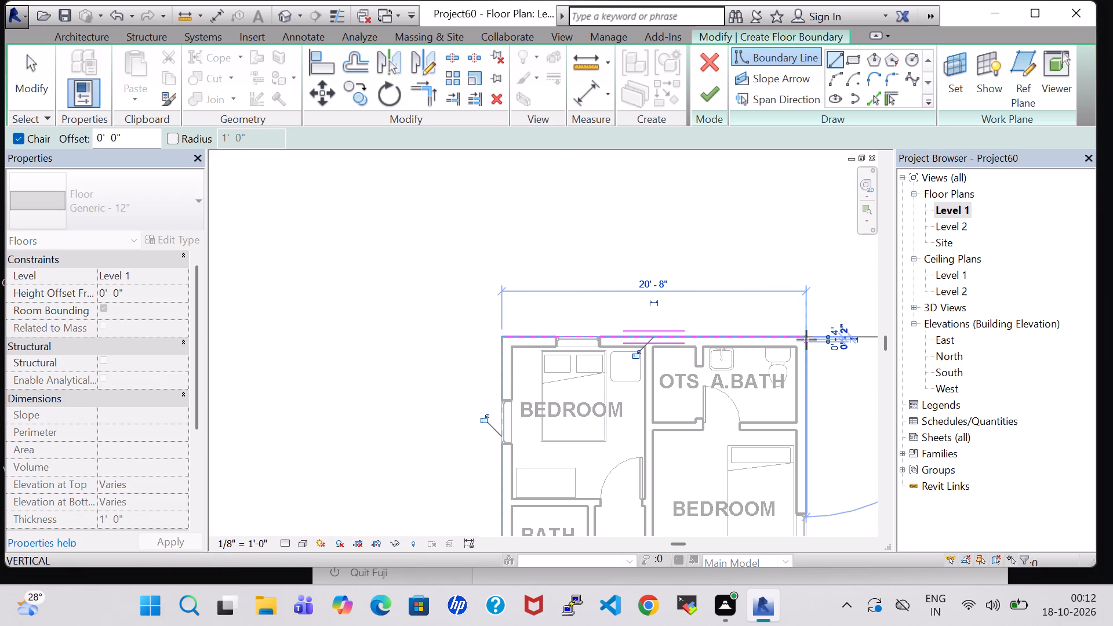
pyautogui.moveTo(812, 465); pyautogui.dragTo(790, 123, button='middle')
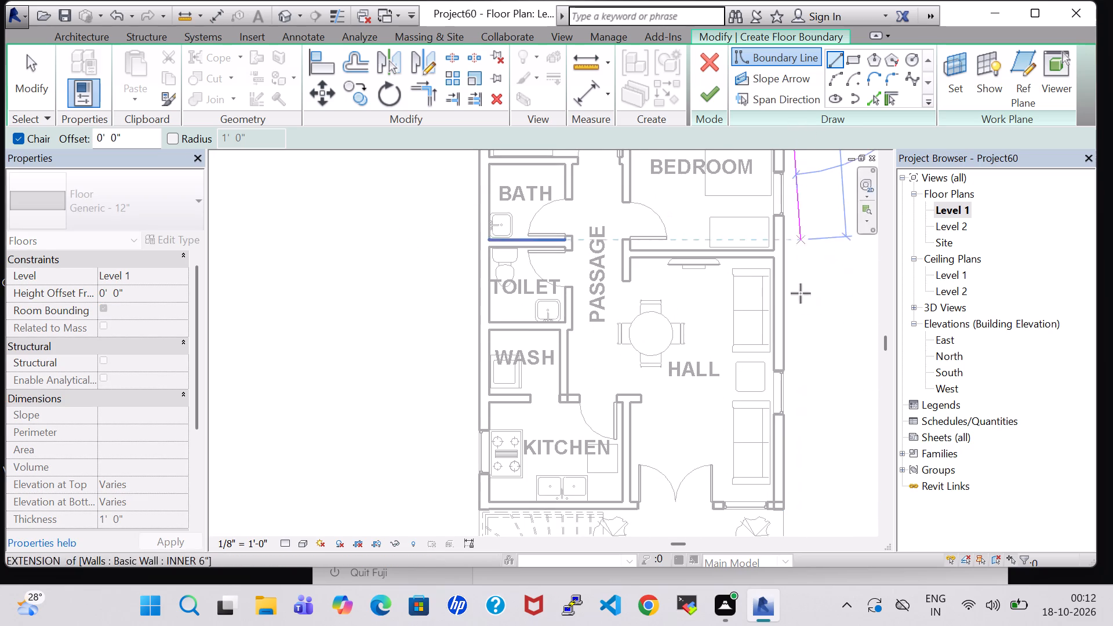
pyautogui.click(785, 508)
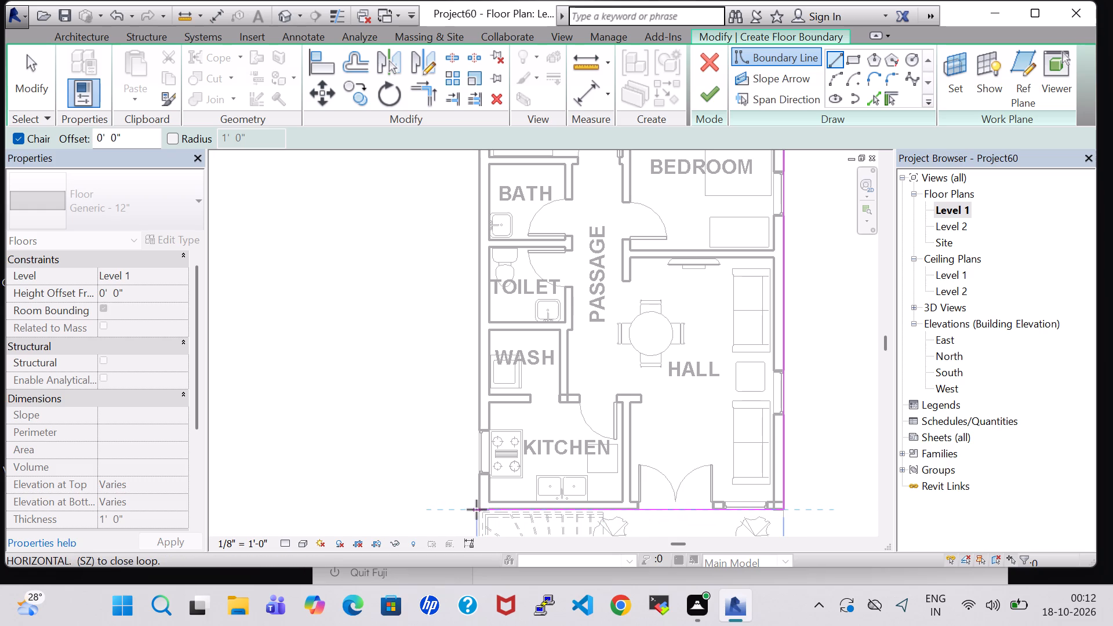
# Continue the floor boundary along the front wall and up the kitchen-side outer wall to the starting corner, and finish the floor.
pyautogui.scroll(5, 477, 509)
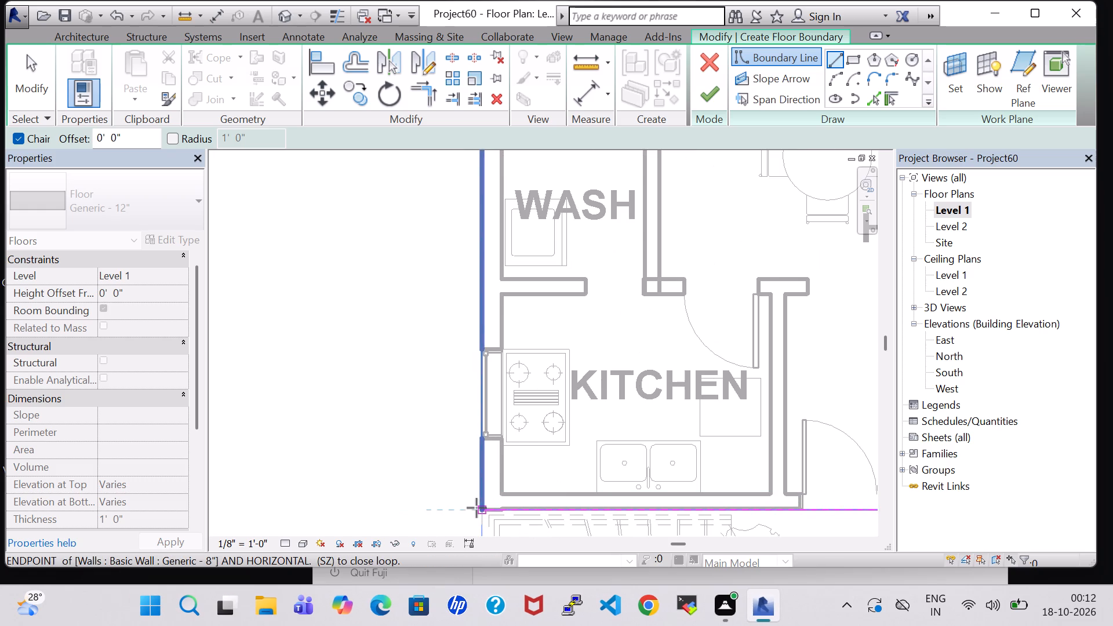
pyautogui.click(482, 509)
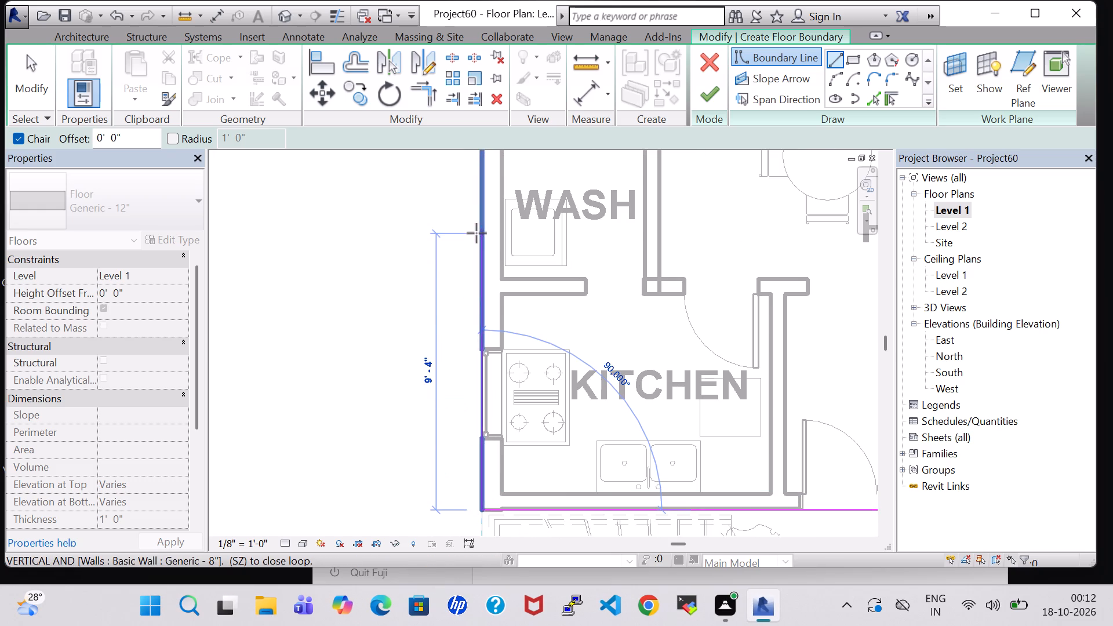
pyautogui.moveTo(477, 233); pyautogui.dragTo(484, 480, button='middle')
pyautogui.moveTo(496, 208); pyautogui.dragTo(503, 464, button='middle')
pyautogui.scroll(1, 497, 220)
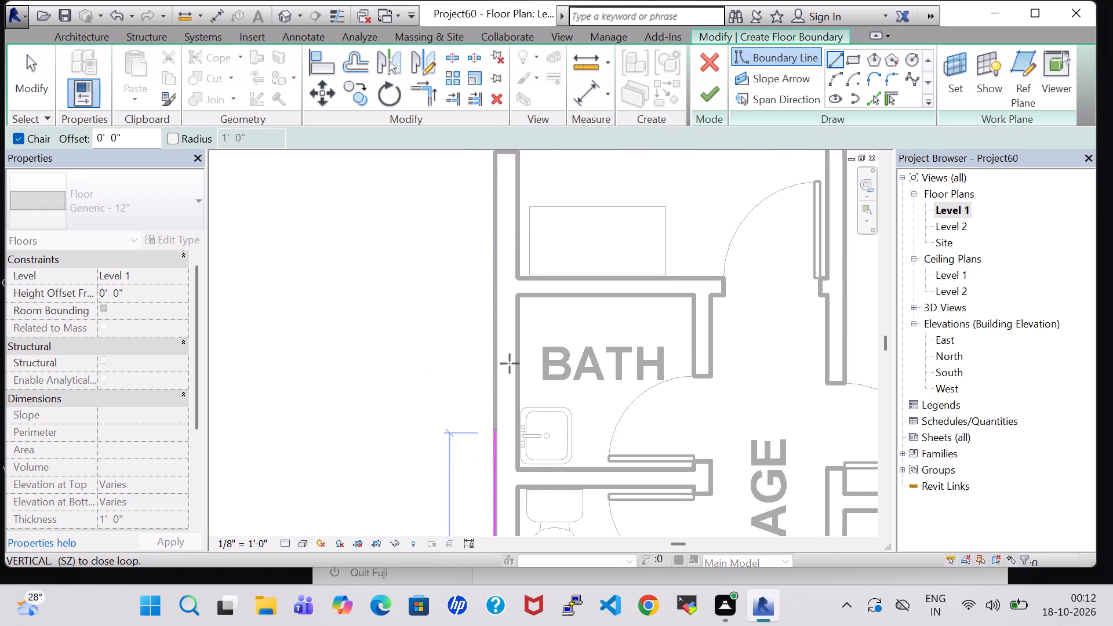
pyautogui.moveTo(503, 187); pyautogui.dragTo(505, 485, button='middle')
pyautogui.click(497, 198)
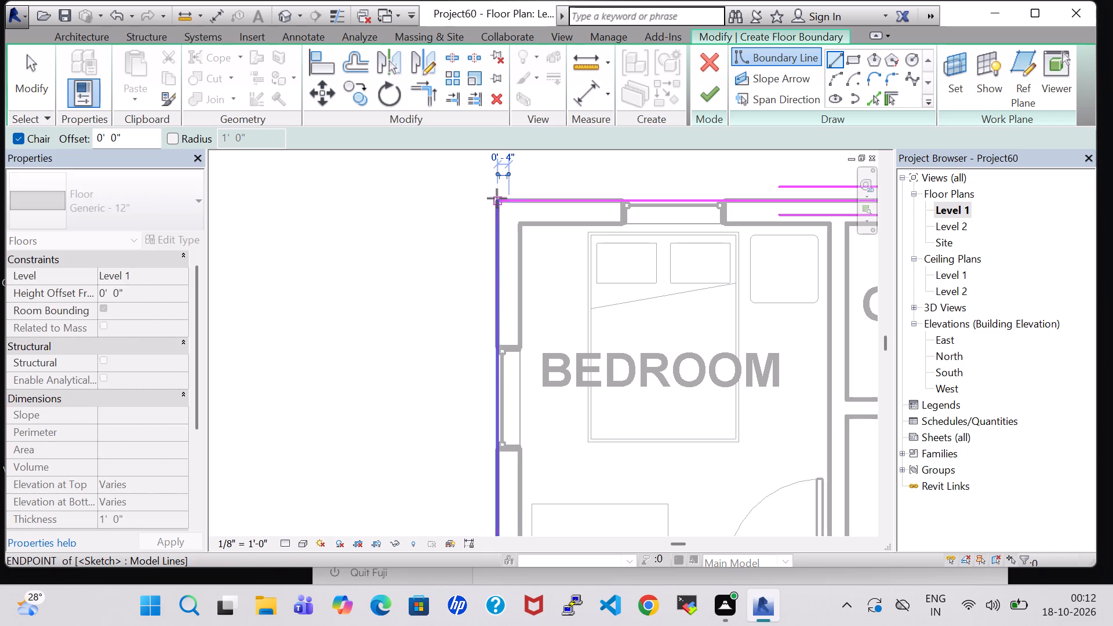
pyautogui.click(716, 99)
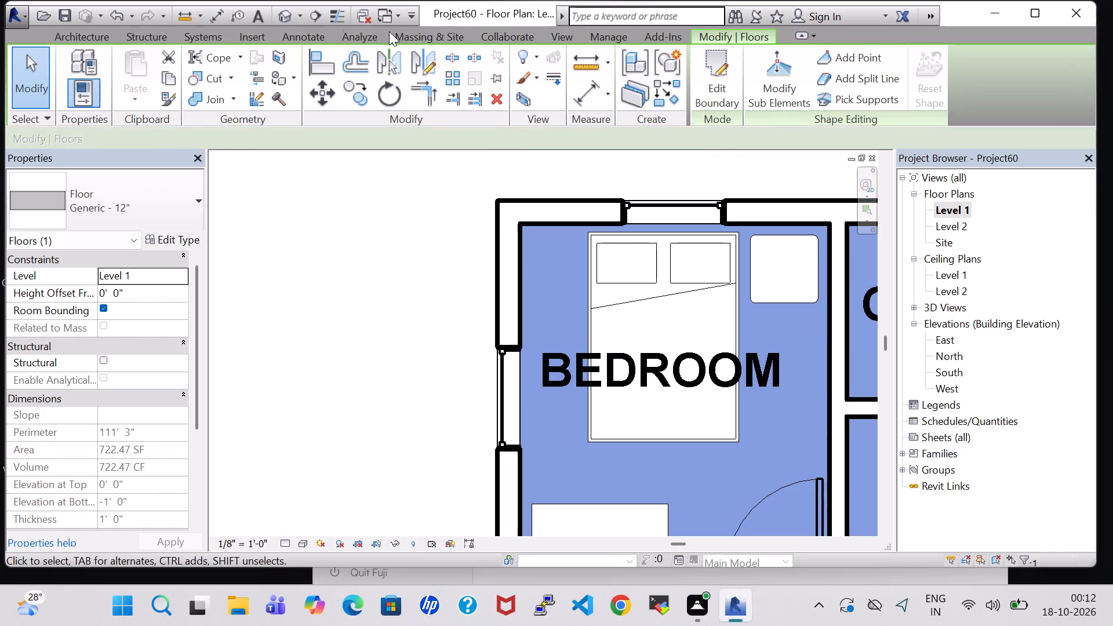
# Inspect the house's front entrance and base in 3D, and review the Level 1 floor plan from the bedroom to the porch.
pyautogui.click(279, 11)
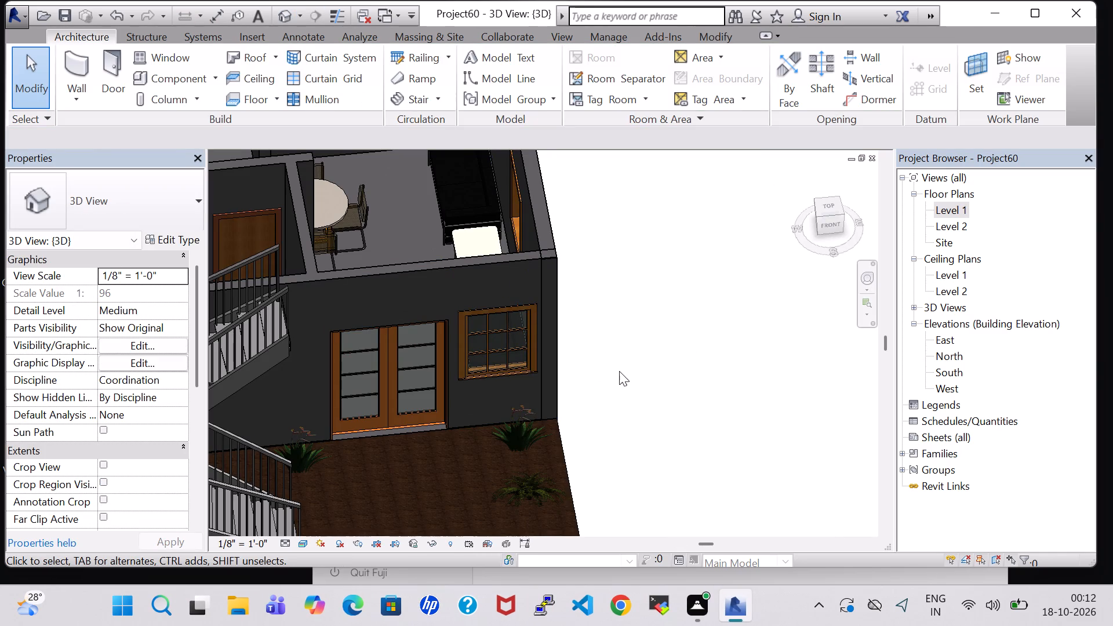
pyautogui.moveTo(628, 390); pyautogui.dragTo(603, 339, button='middle')
pyautogui.scroll(1, 628, 390)
pyautogui.keyDown('shift'); pyautogui.moveTo(628, 419); pyautogui.dragTo(591, 350, button='middle'); pyautogui.keyUp('shift')
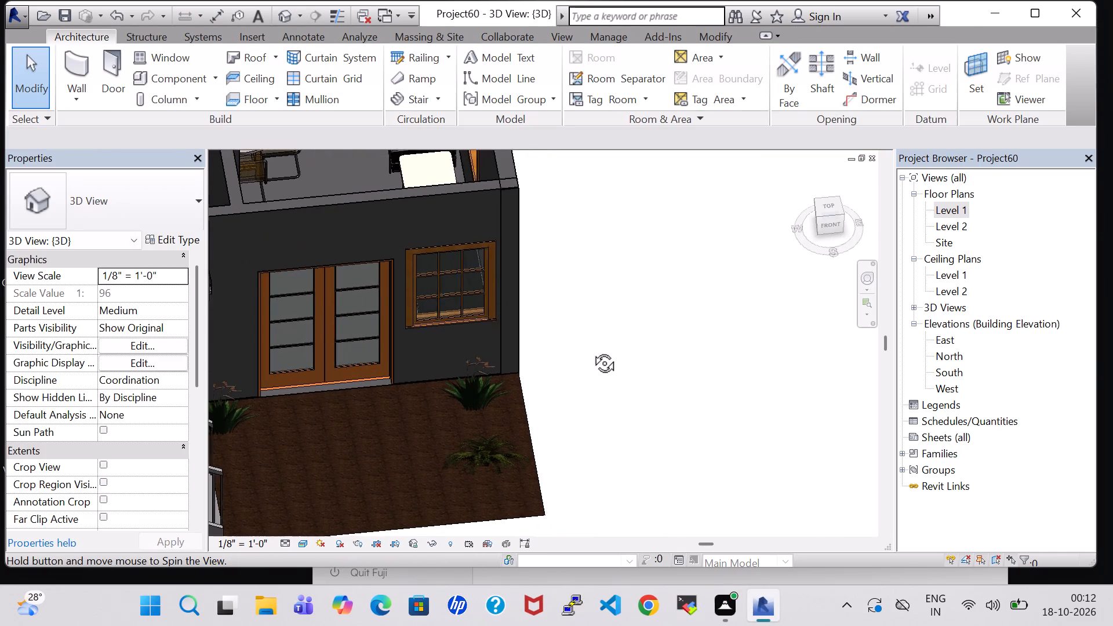
pyautogui.keyDown('shift'); pyautogui.moveTo(591, 350); pyautogui.dragTo(587, 327, button='middle'); pyautogui.keyUp('shift')
pyautogui.moveTo(415, 198); pyautogui.dragTo(512, 385, button='middle')
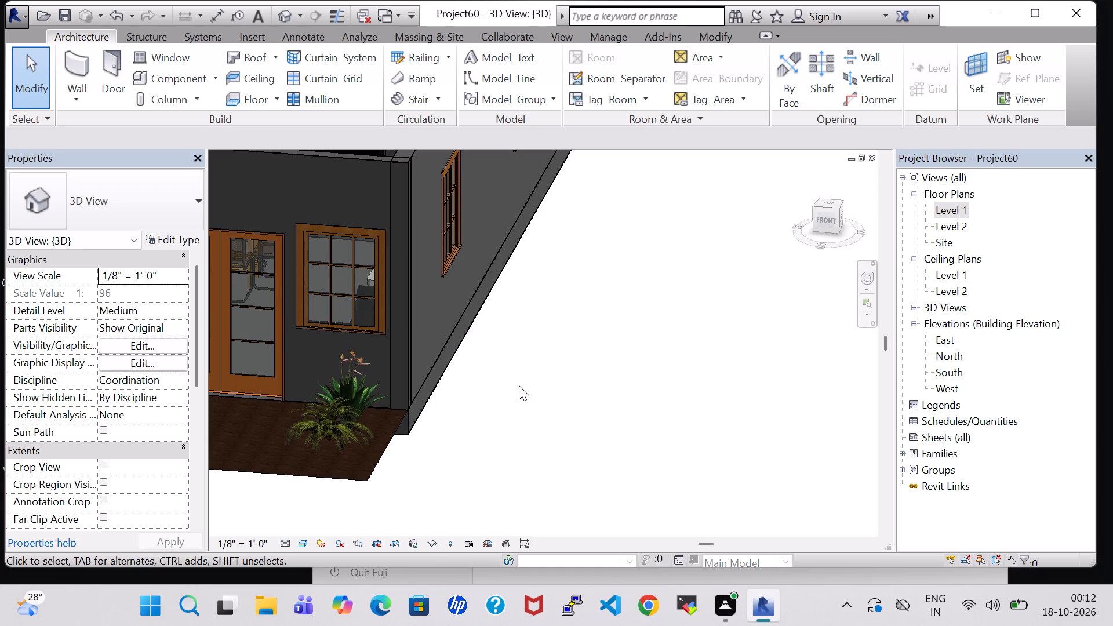
pyautogui.scroll(-1, 519, 385)
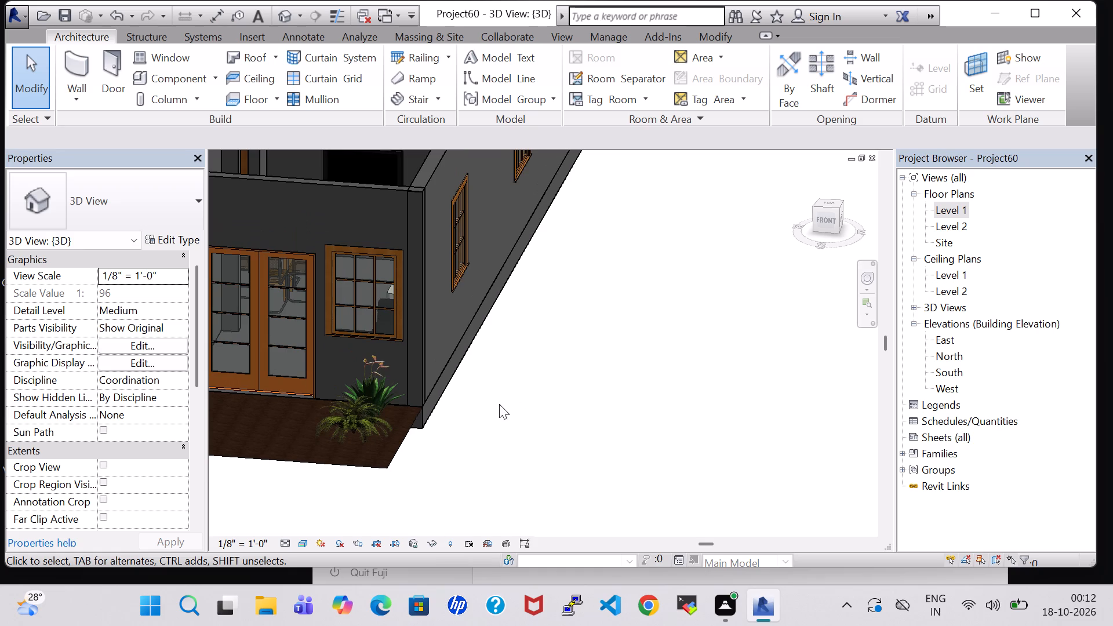
pyautogui.moveTo(488, 404); pyautogui.dragTo(500, 380, button='middle')
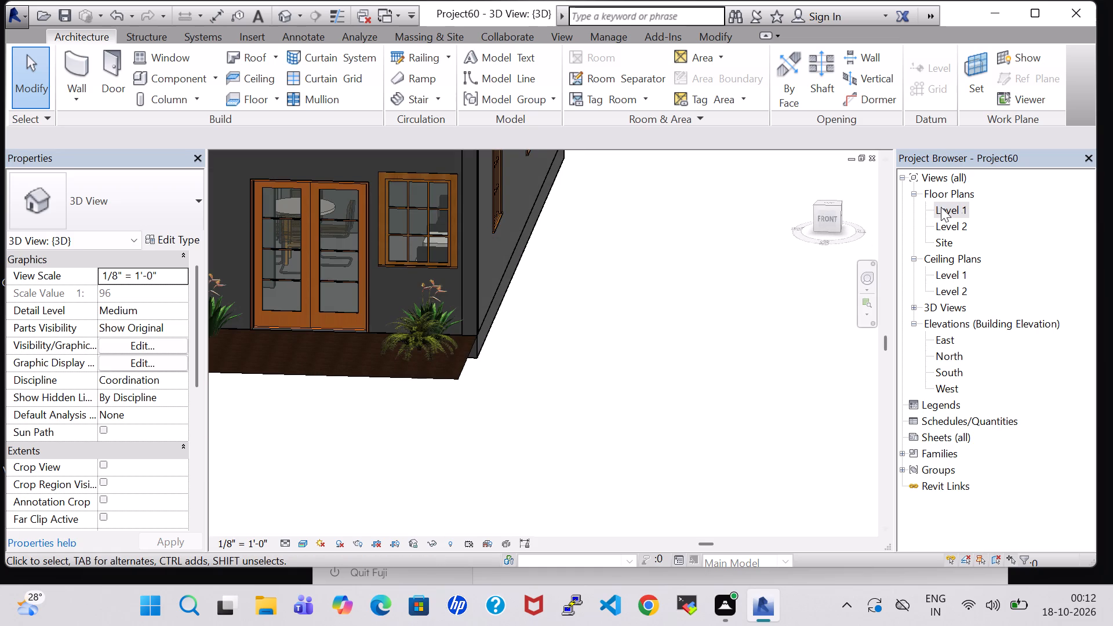
pyautogui.doubleClick(950, 211)
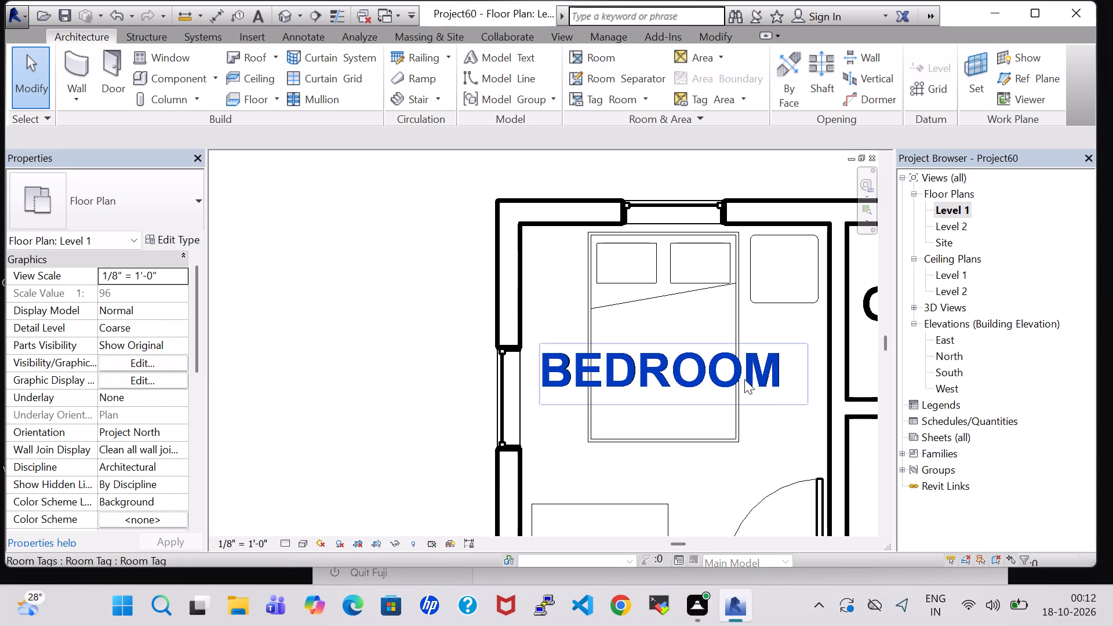
pyautogui.moveTo(743, 383); pyautogui.dragTo(592, 179, button='middle')
pyautogui.scroll(-6, 609, 225)
pyautogui.moveTo(696, 345); pyautogui.dragTo(627, 185, button='middle')
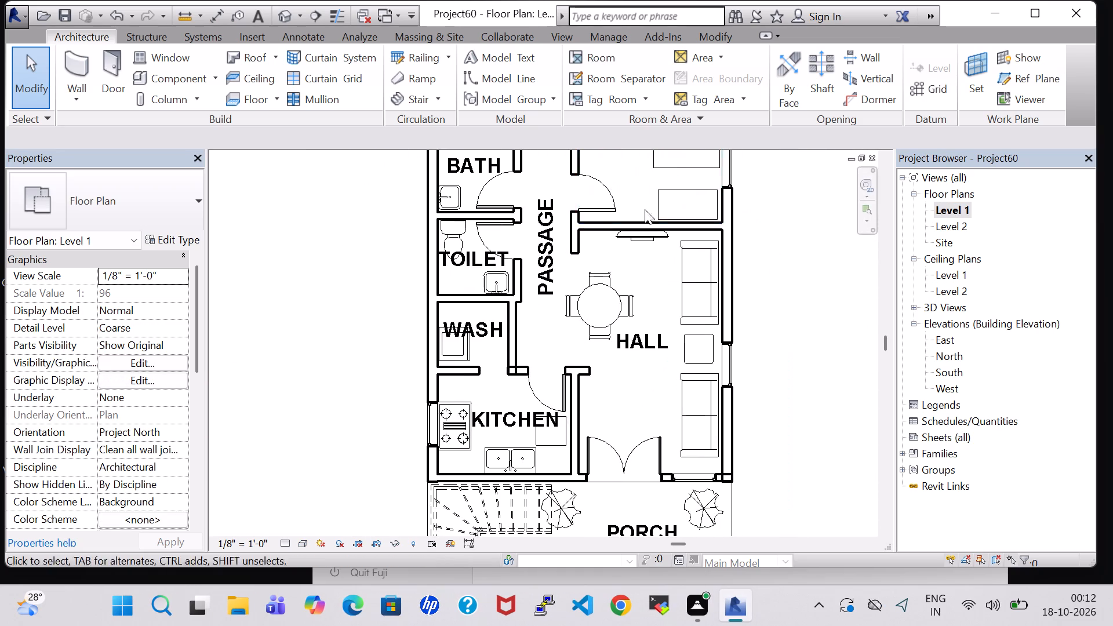
pyautogui.moveTo(794, 392); pyautogui.dragTo(781, 263, button='middle')
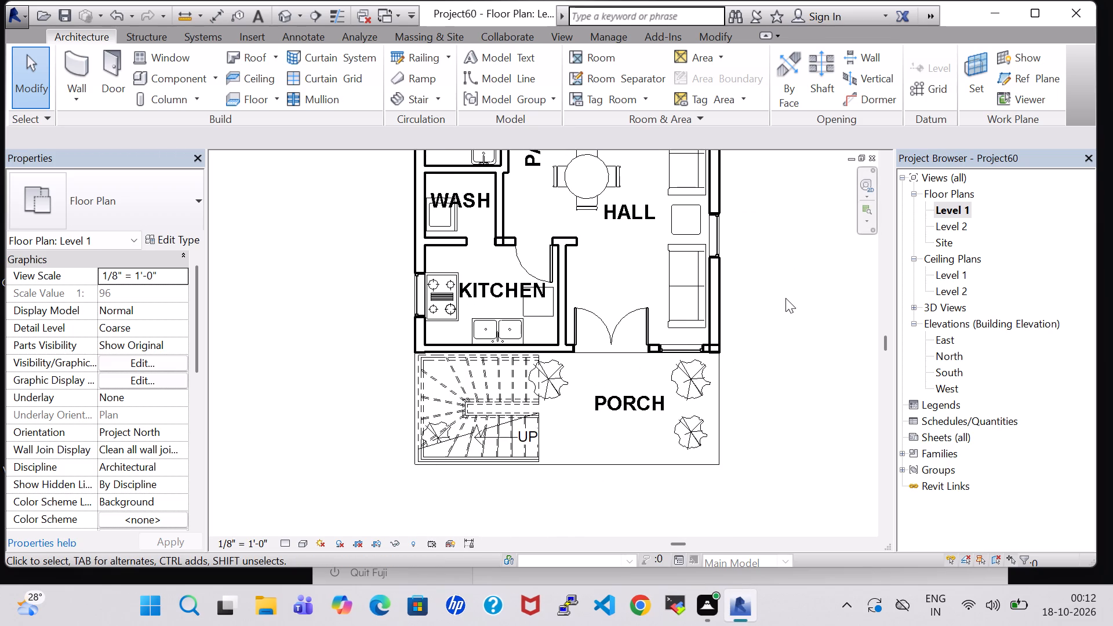
pyautogui.moveTo(765, 201); pyautogui.dragTo(788, 307, button='middle')
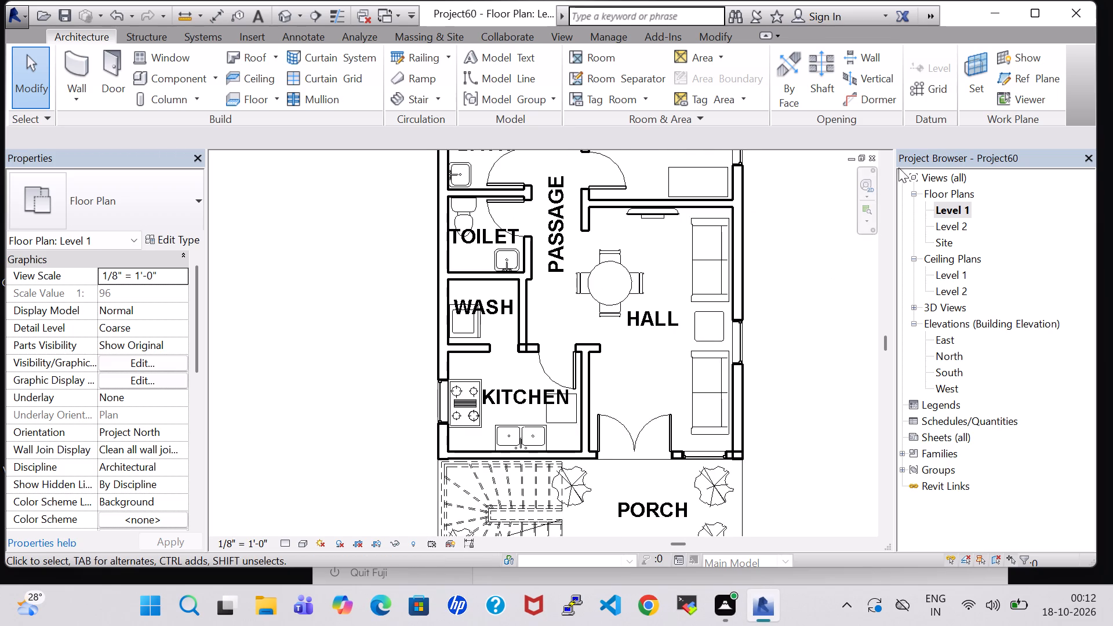
# In the 3D view, set the structure layer material of the hall-side outer wall's Generic - 8" type to Brick, Common.
pyautogui.click(280, 12)
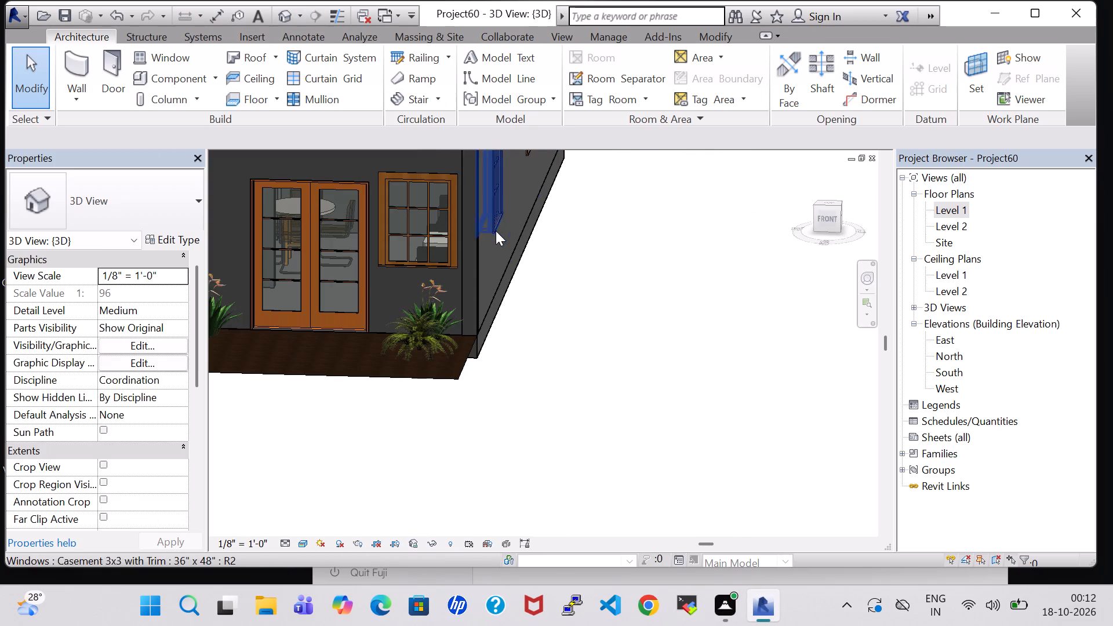
pyautogui.click(464, 295)
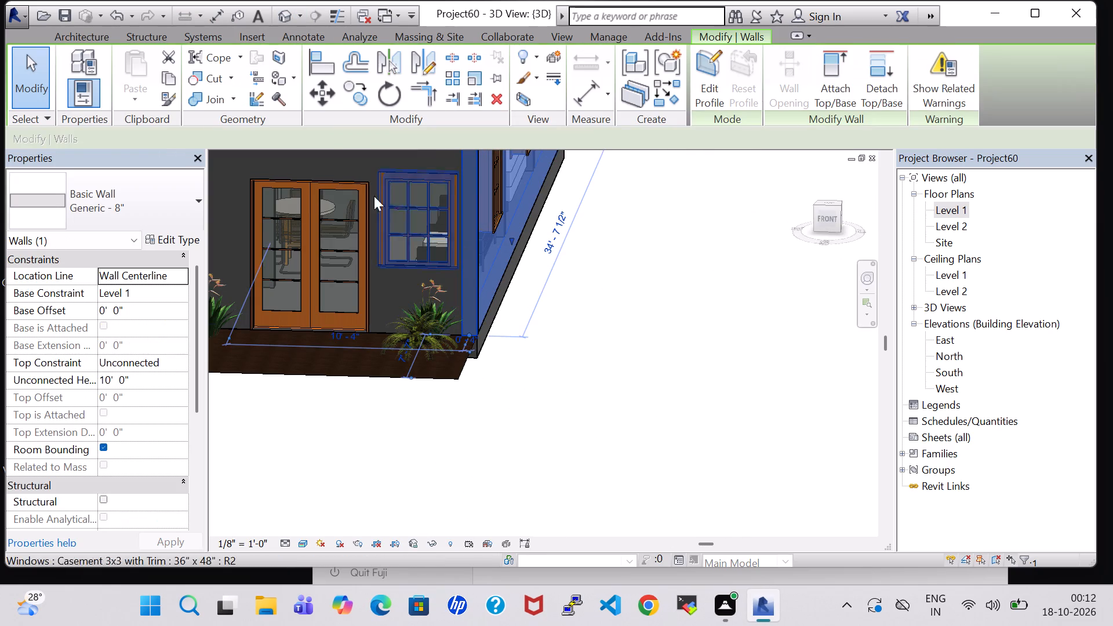
pyautogui.click(169, 236)
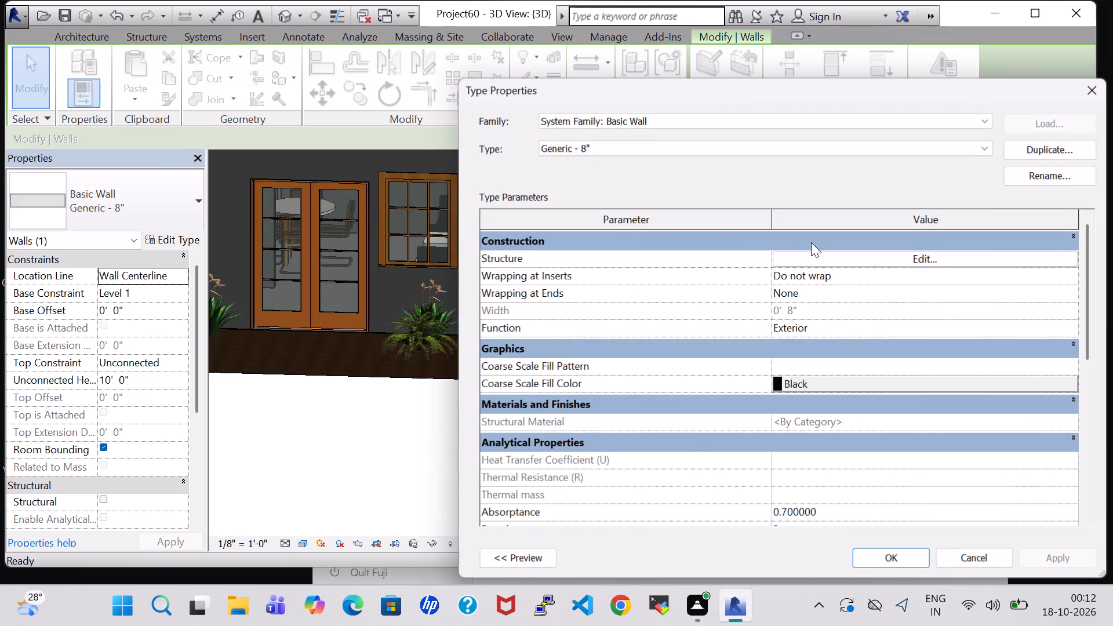
pyautogui.click(929, 254)
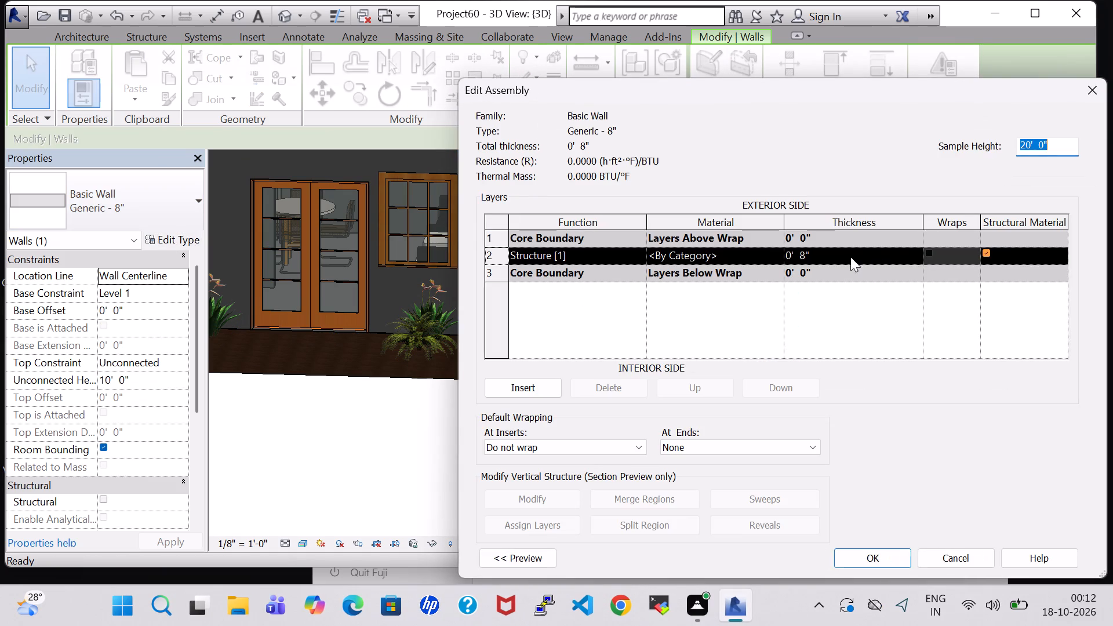
pyautogui.click(777, 253)
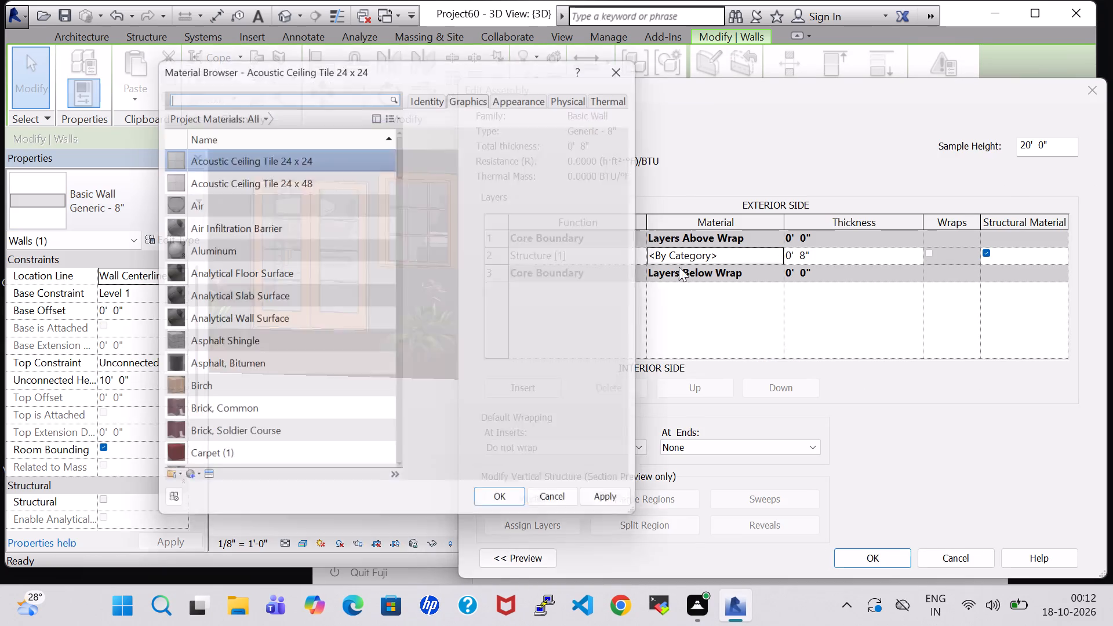
pyautogui.click(226, 417)
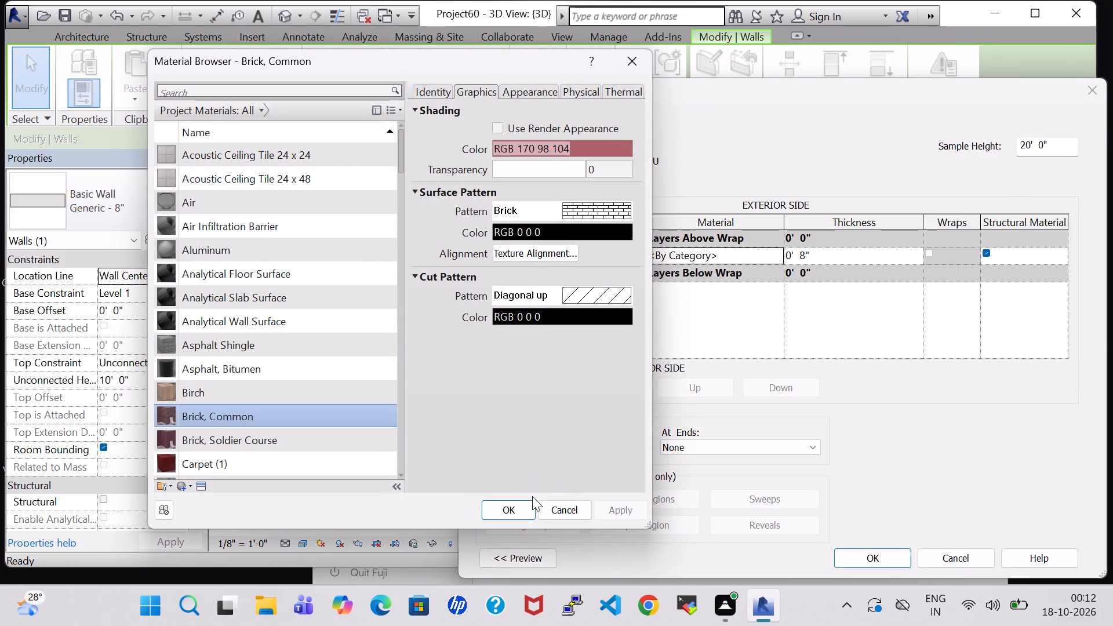
pyautogui.click(522, 501)
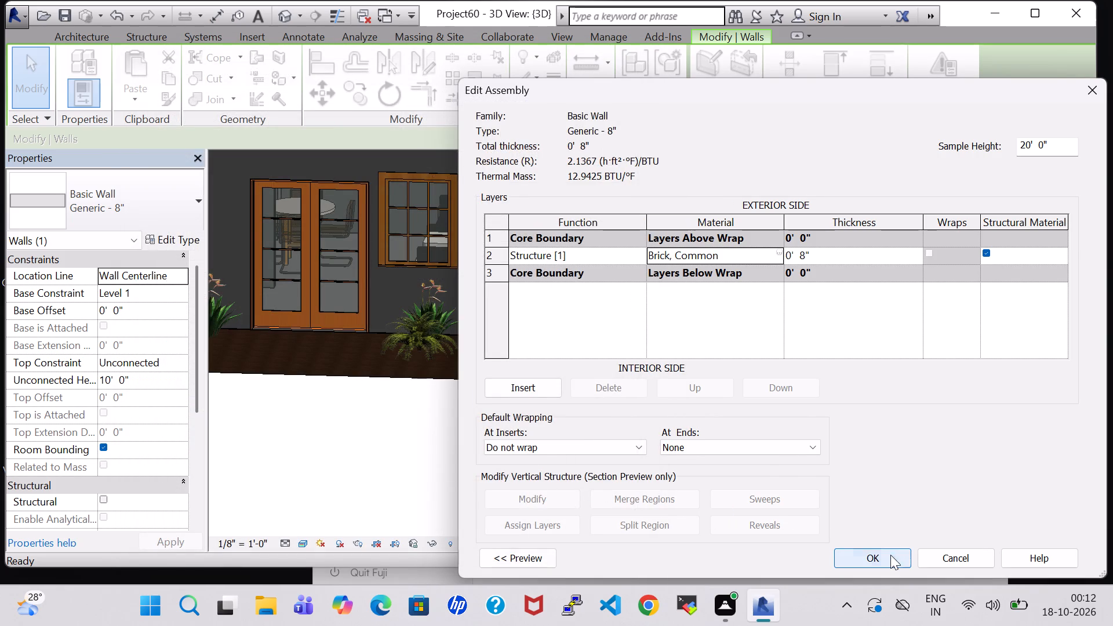
pyautogui.click(890, 555)
pyautogui.click(894, 560)
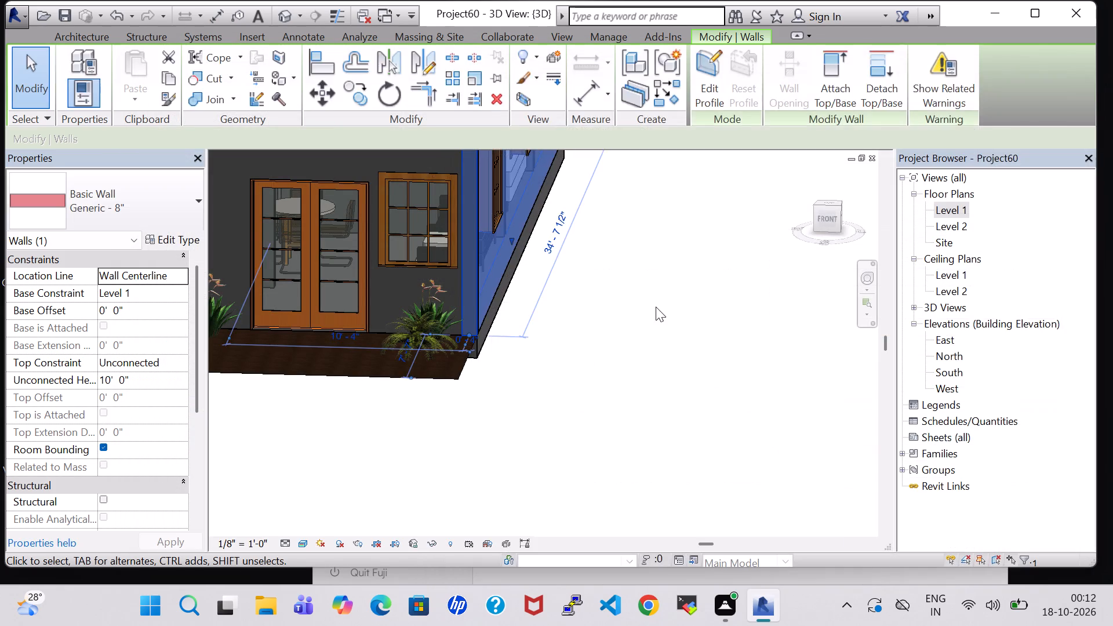
pyautogui.click(656, 307)
# Set the structure layer material of the front wall's INNER 6" type to Brick, Common.
pyautogui.moveTo(548, 315); pyautogui.dragTo(700, 508, button='middle')
pyautogui.scroll(1, 644, 403)
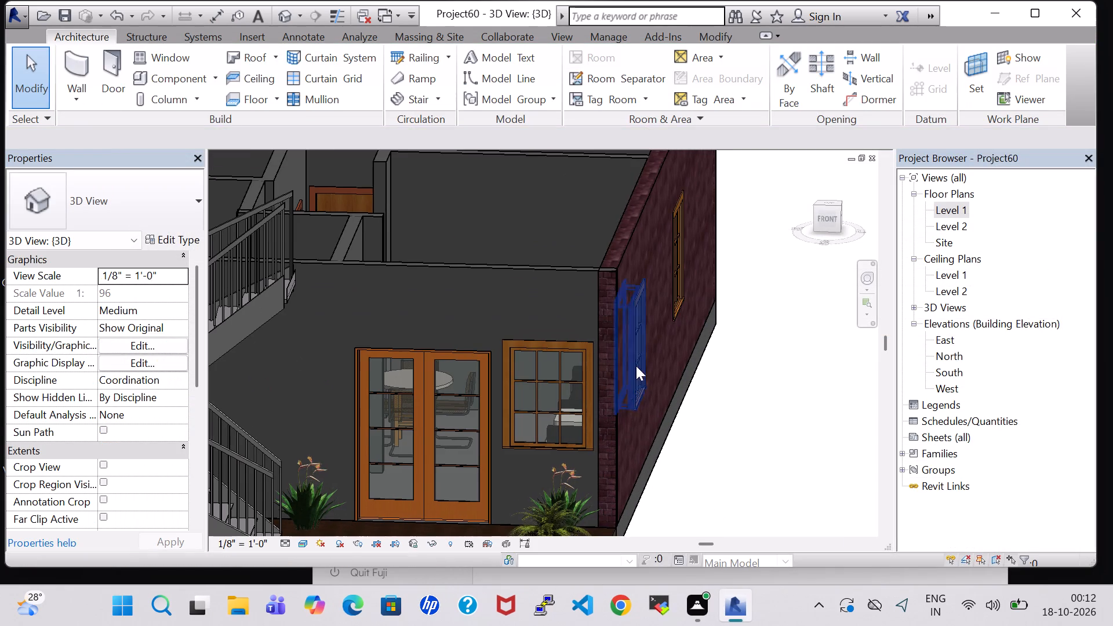
pyautogui.click(506, 265)
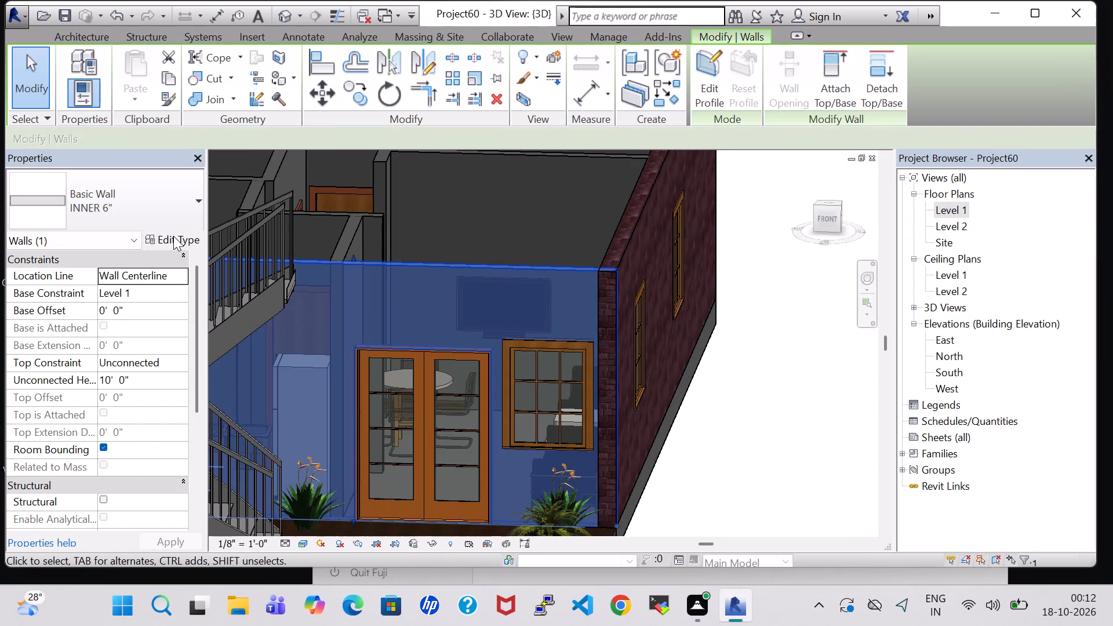
pyautogui.click(173, 236)
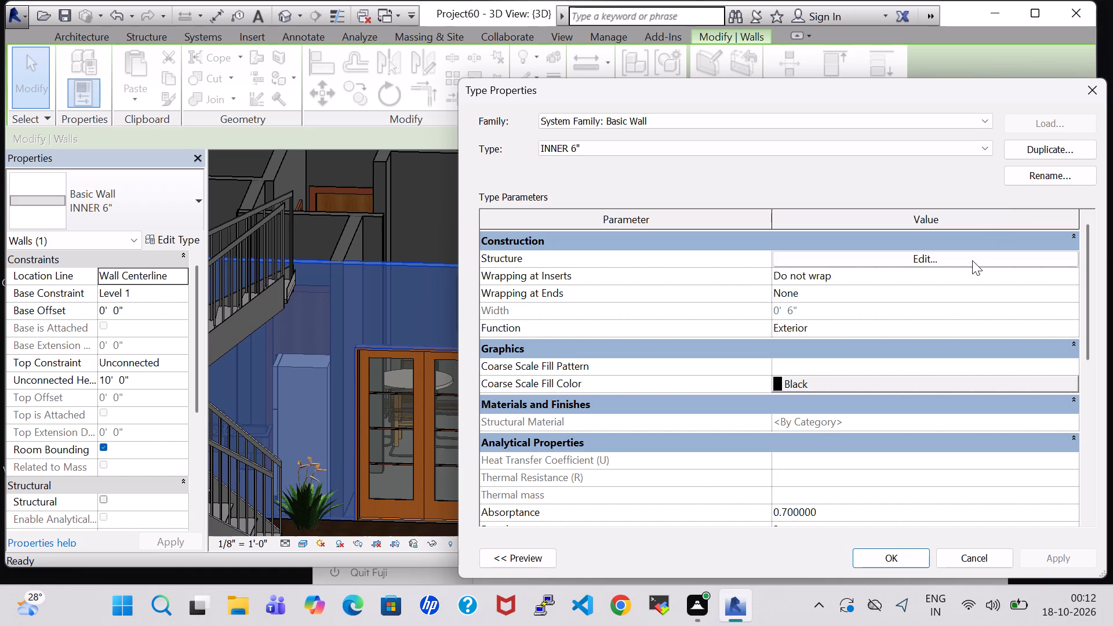
pyautogui.click(948, 260)
pyautogui.click(775, 252)
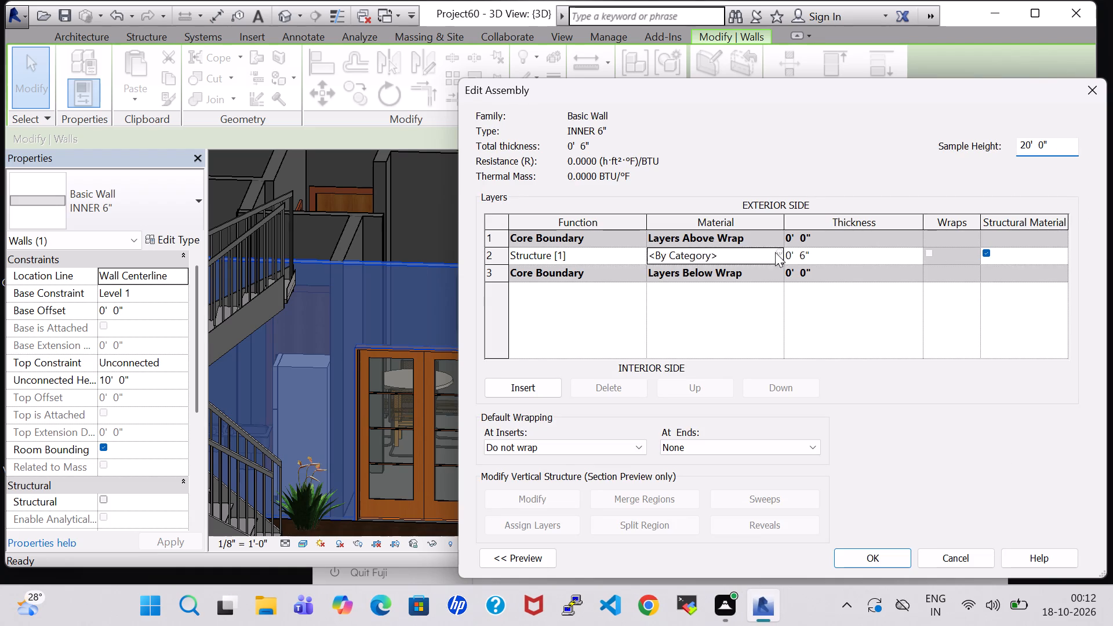
pyautogui.click(779, 251)
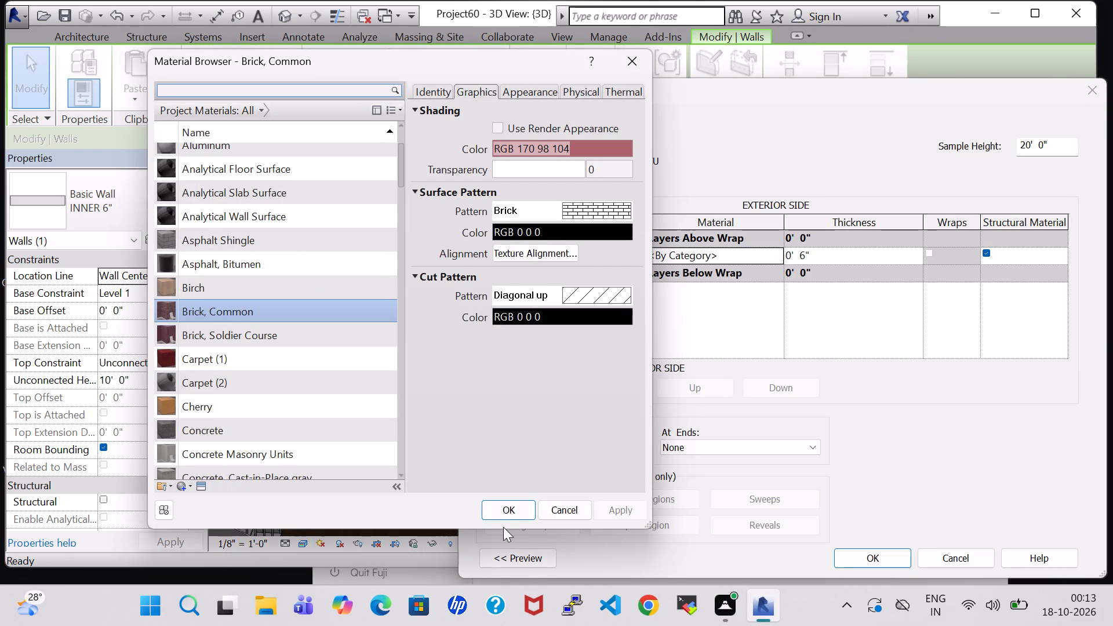
pyautogui.click(503, 509)
pyautogui.click(868, 558)
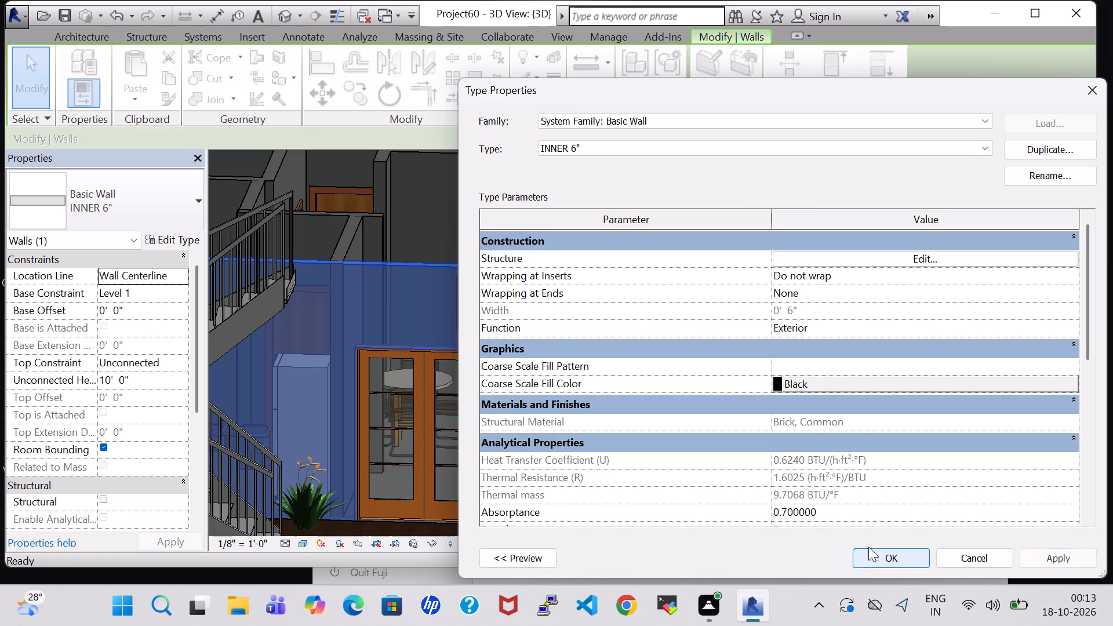
pyautogui.click(881, 555)
pyautogui.click(784, 395)
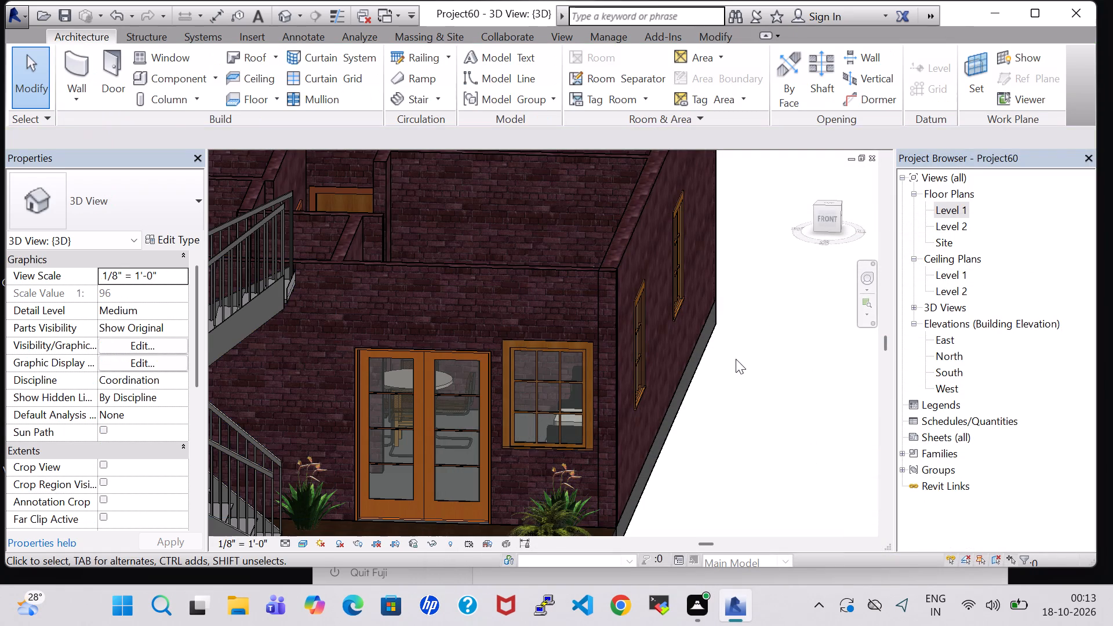
# Inspect the brick walls from the front and above in 3D, including the kitchen, bathrooms, dining area and bedroom interiors.
pyautogui.keyDown('shift'); pyautogui.moveTo(758, 401); pyautogui.dragTo(780, 402, button='middle'); pyautogui.keyUp('shift')
pyautogui.keyDown('shift'); pyautogui.scroll(1, 780, 402); pyautogui.keyUp('shift')
pyautogui.scroll(-4, 594, 288)
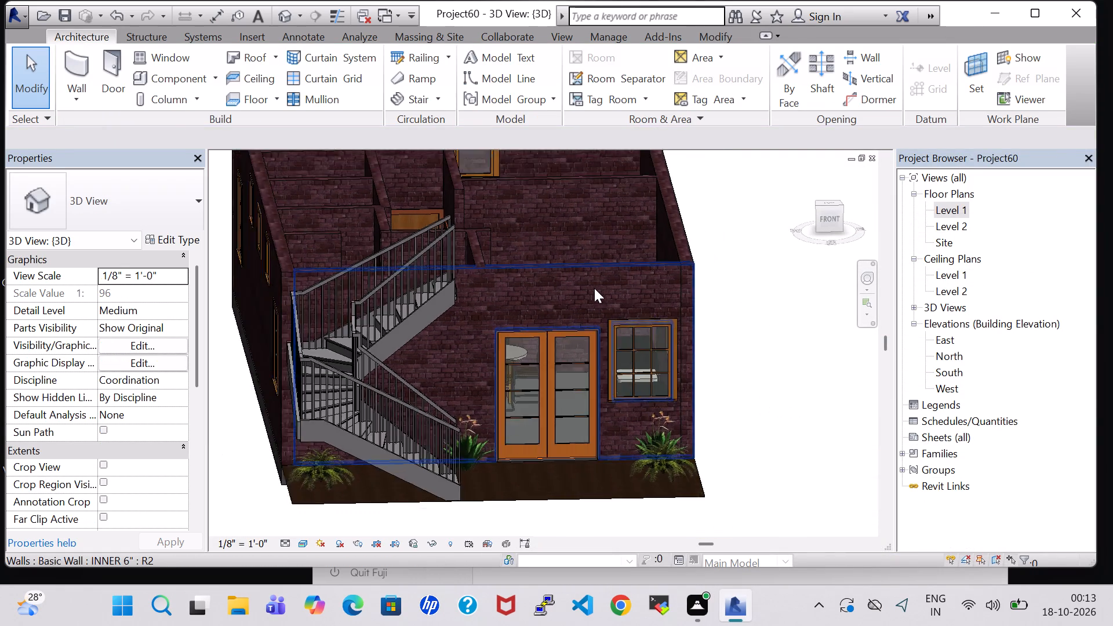
pyautogui.scroll(-2, 594, 288)
pyautogui.keyDown('shift'); pyautogui.moveTo(670, 206); pyautogui.dragTo(674, 302, button='middle'); pyautogui.keyUp('shift')
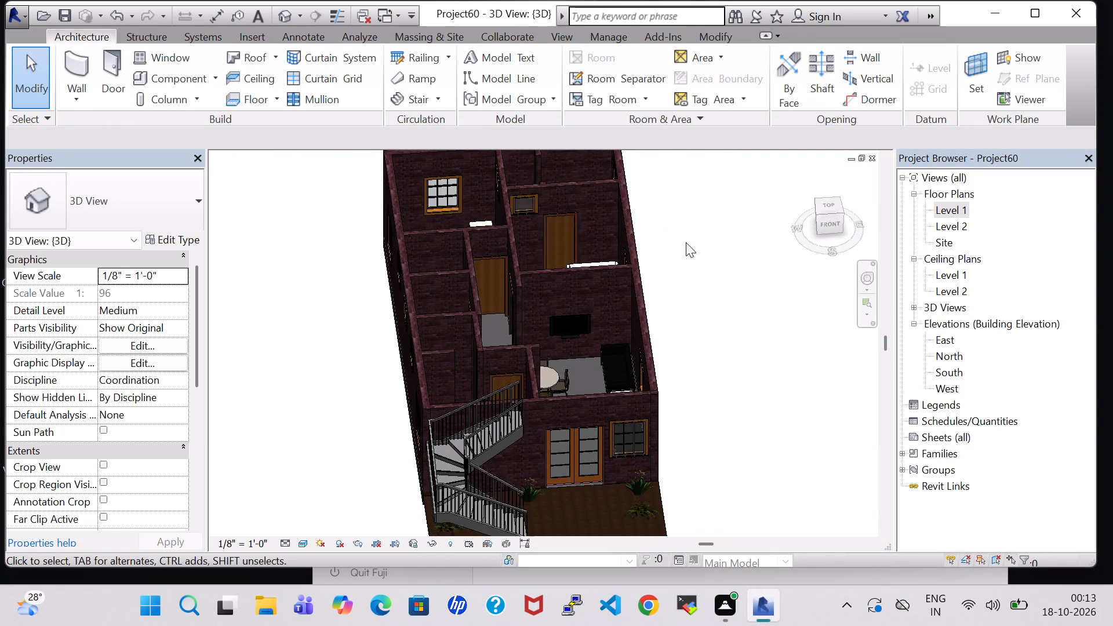
pyautogui.keyDown('shift'); pyautogui.moveTo(686, 242); pyautogui.dragTo(674, 319, button='middle'); pyautogui.keyUp('shift')
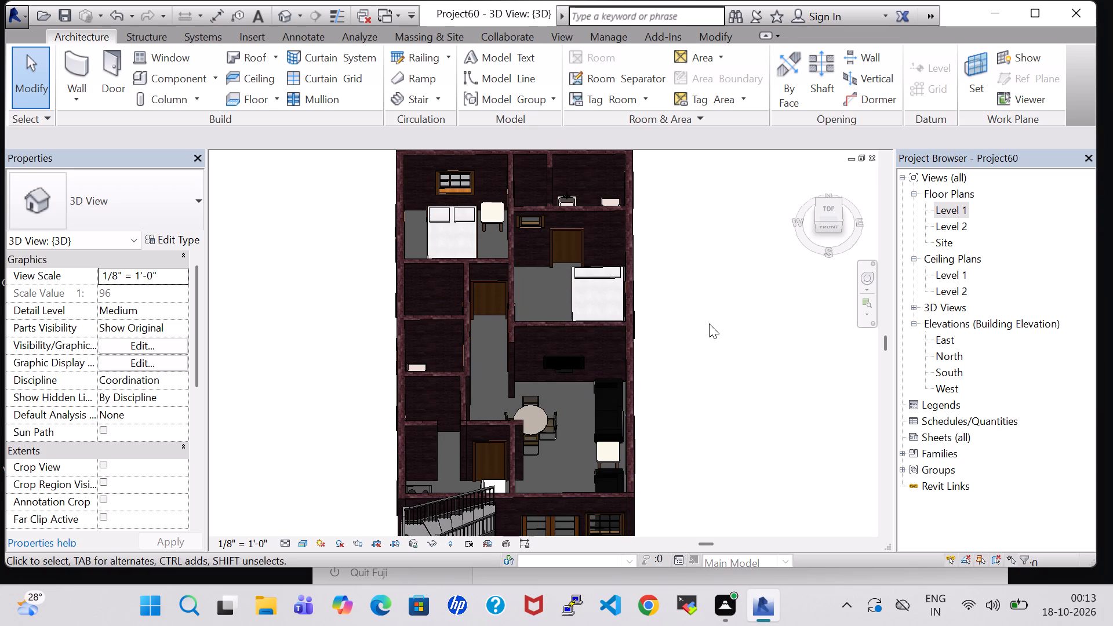
pyautogui.keyDown('shift'); pyautogui.moveTo(704, 312); pyautogui.dragTo(669, 391, button='middle'); pyautogui.keyUp('shift')
pyautogui.moveTo(631, 430); pyautogui.dragTo(690, 287, button='middle')
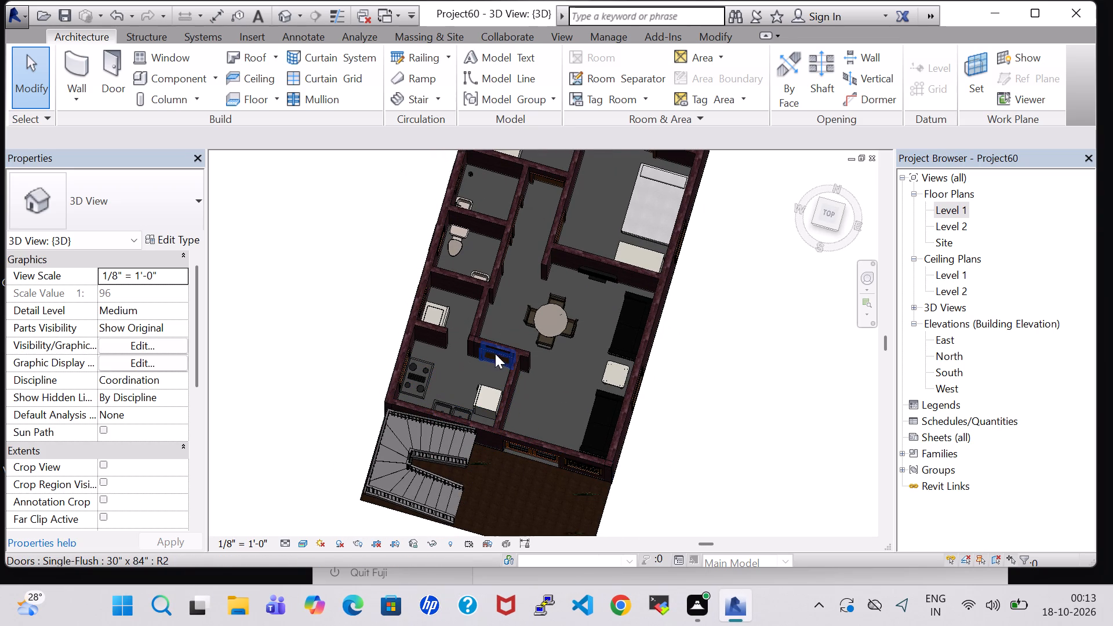
pyautogui.scroll(1, 537, 333)
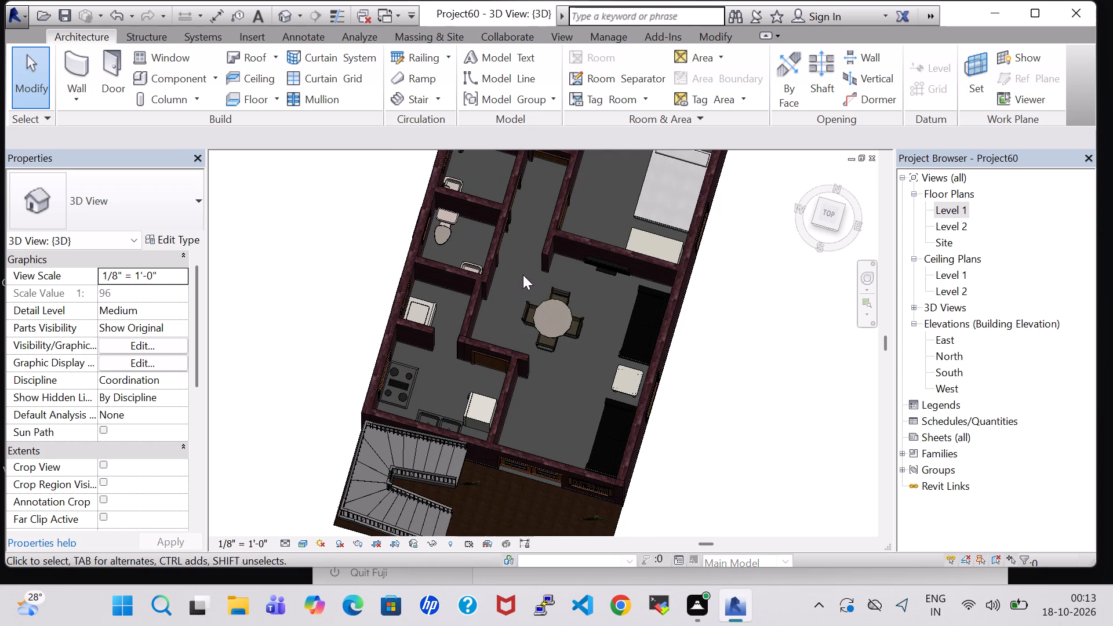
pyautogui.keyDown('shift'); pyautogui.moveTo(523, 275); pyautogui.dragTo(501, 205, button='middle'); pyautogui.keyUp('shift')
pyautogui.keyDown('shift'); pyautogui.scroll(1, 501, 205); pyautogui.keyUp('shift')
pyautogui.keyDown('shift'); pyautogui.moveTo(501, 205); pyautogui.dragTo(510, 216, button='middle'); pyautogui.keyUp('shift')
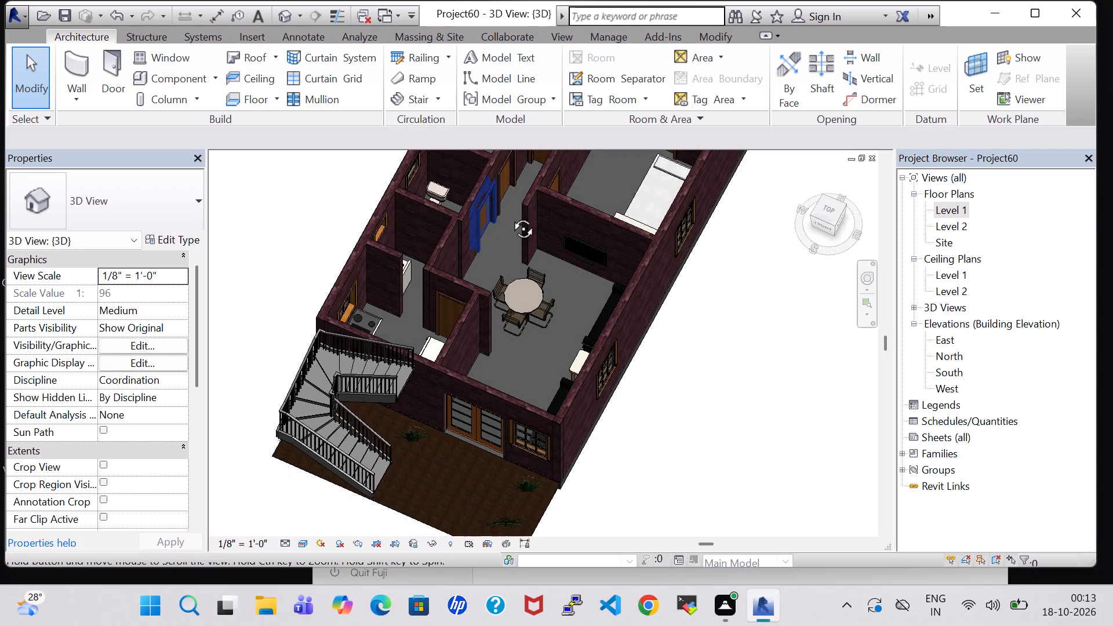
pyautogui.keyDown('shift'); pyautogui.moveTo(510, 216); pyautogui.dragTo(529, 256, button='middle'); pyautogui.keyUp('shift')
pyautogui.scroll(6, 529, 256)
pyautogui.moveTo(525, 238); pyautogui.dragTo(533, 238, button='middle')
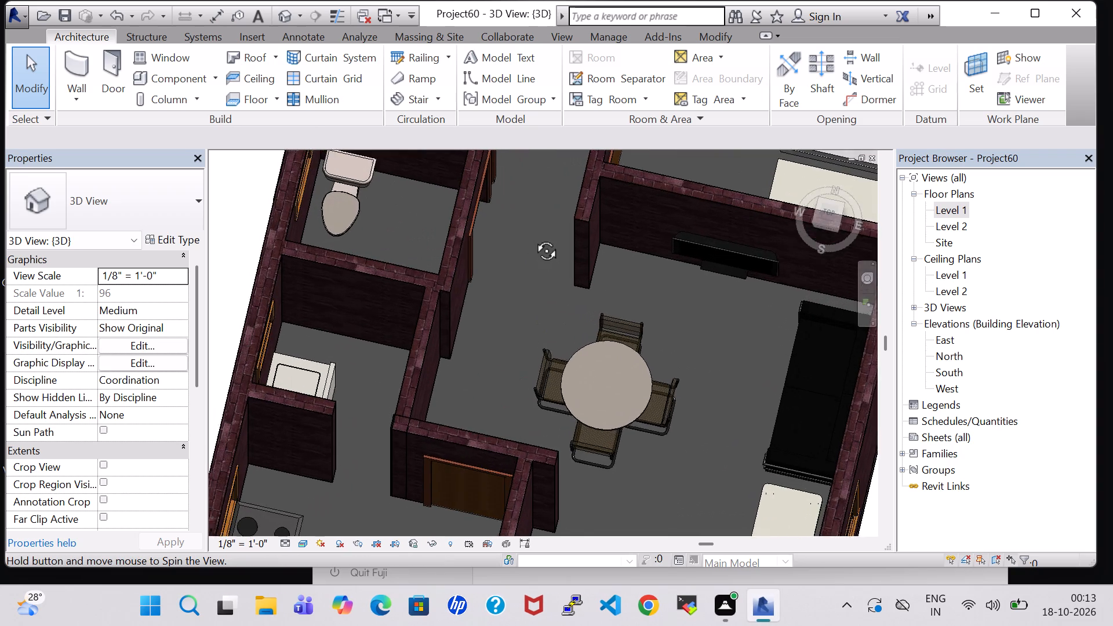
pyautogui.moveTo(533, 238); pyautogui.dragTo(420, 222, button='middle')
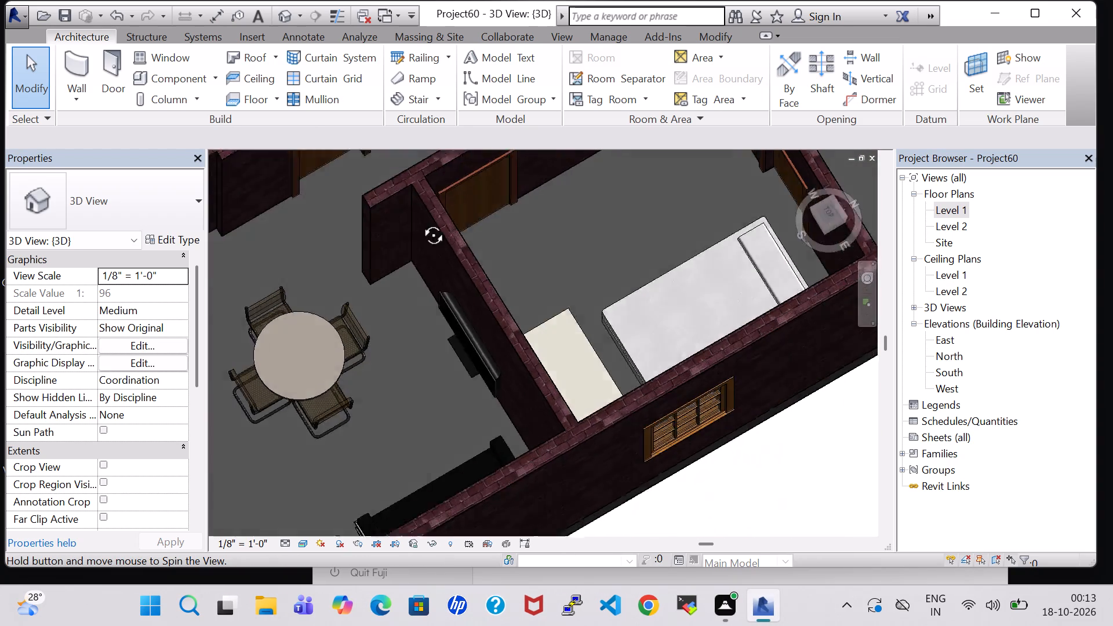
# Inspect the house interior in the 3D view, covering the bedrooms, bathrooms, passage and hall.
pyautogui.moveTo(420, 222); pyautogui.dragTo(411, 209, button='middle')
pyautogui.moveTo(563, 219); pyautogui.dragTo(534, 408, button='middle')
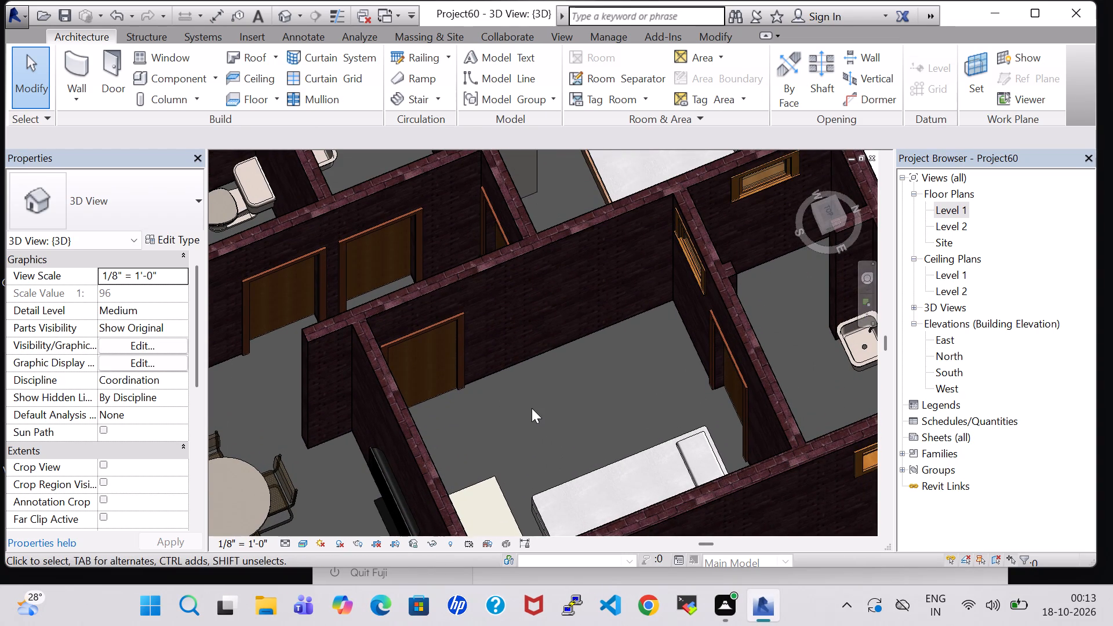
pyautogui.moveTo(573, 369); pyautogui.dragTo(642, 422, button='middle')
pyautogui.keyDown('shift'); pyautogui.scroll(1, 642, 422); pyautogui.keyUp('shift')
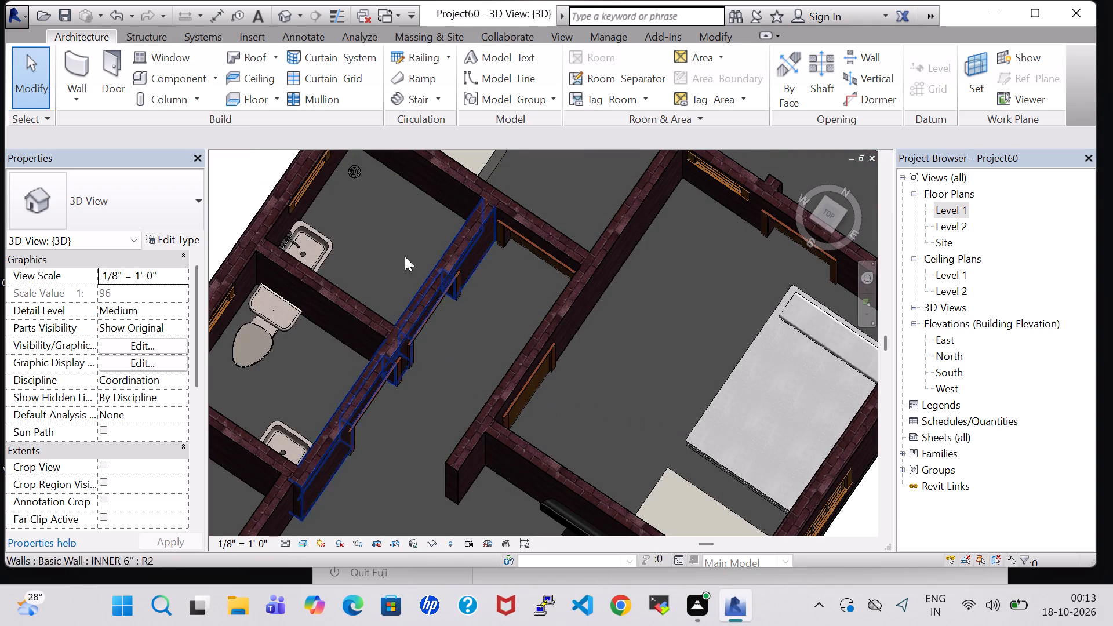
pyautogui.moveTo(590, 178); pyautogui.dragTo(572, 330, button='middle')
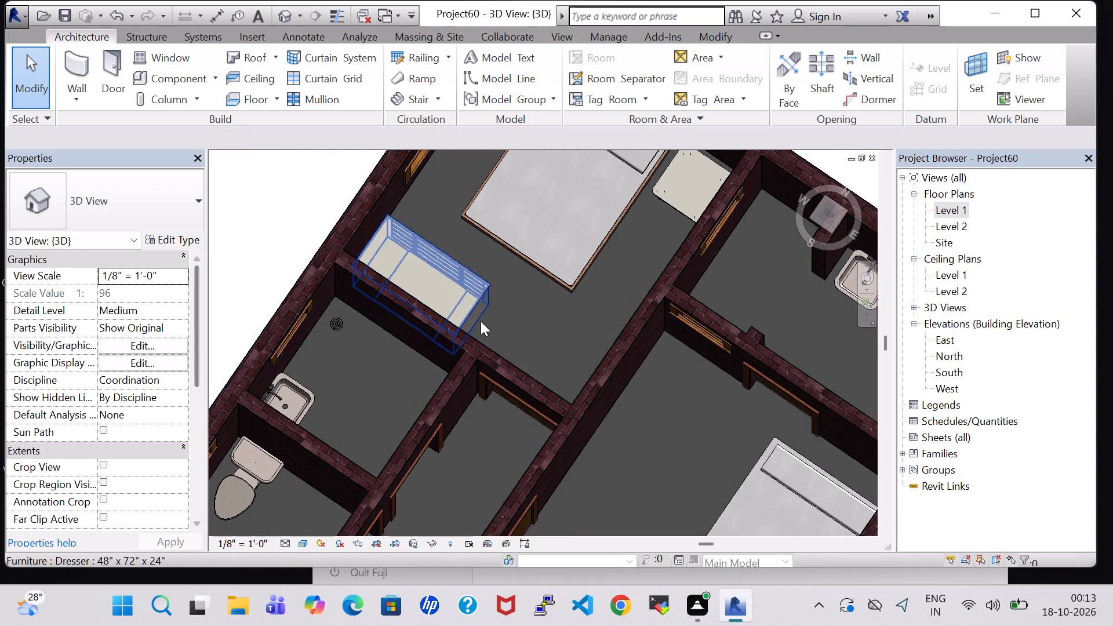
pyautogui.moveTo(550, 330); pyautogui.dragTo(527, 221, button='middle')
pyautogui.scroll(-1, 607, 351)
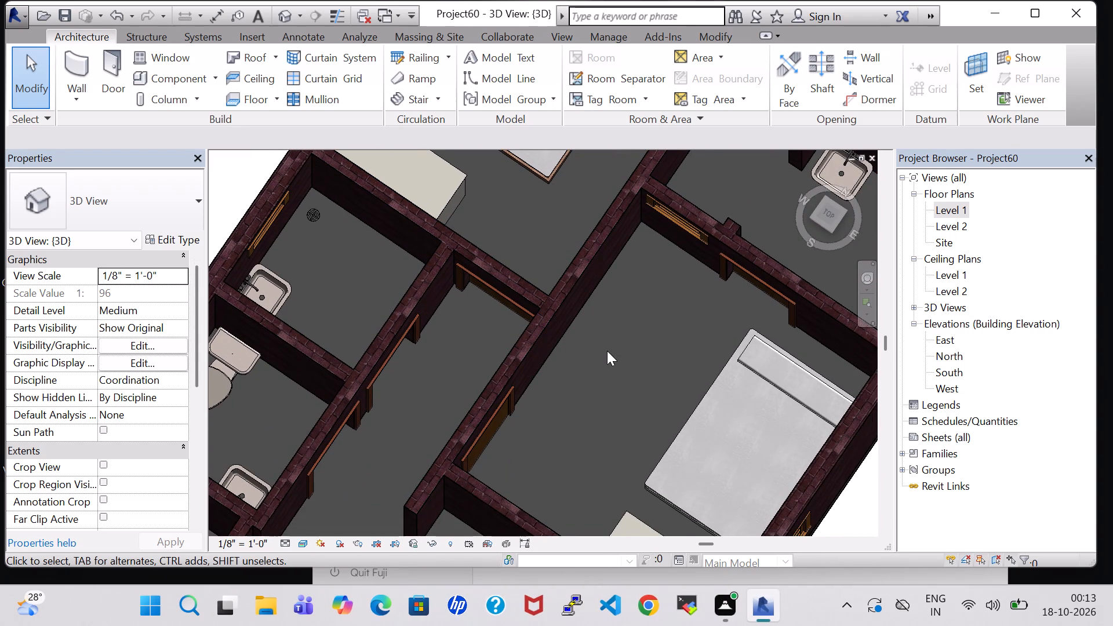
pyautogui.scroll(-1, 607, 351)
pyautogui.moveTo(609, 356); pyautogui.dragTo(496, 287, button='middle')
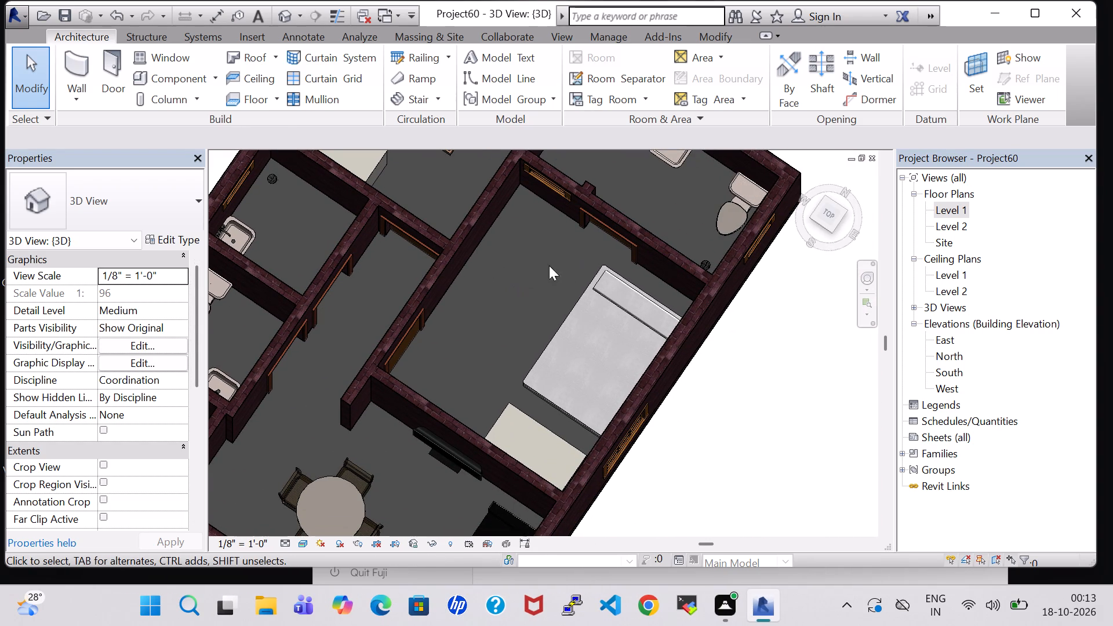
pyautogui.keyDown('shift'); pyautogui.moveTo(534, 315); pyautogui.dragTo(543, 276, button='middle'); pyautogui.keyUp('shift')
pyautogui.moveTo(543, 218); pyautogui.dragTo(529, 417, button='middle')
pyautogui.scroll(1, 529, 417)
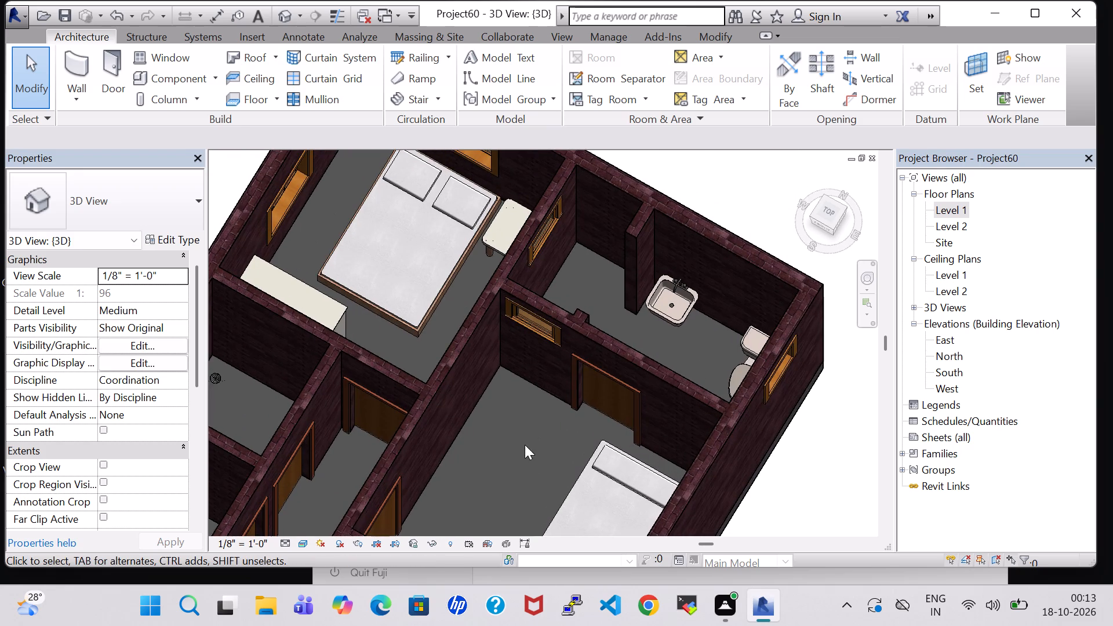
pyautogui.moveTo(525, 445); pyautogui.dragTo(624, 311, button='middle')
pyautogui.keyDown('shift'); pyautogui.moveTo(627, 292); pyautogui.dragTo(627, 418, button='middle'); pyautogui.keyUp('shift')
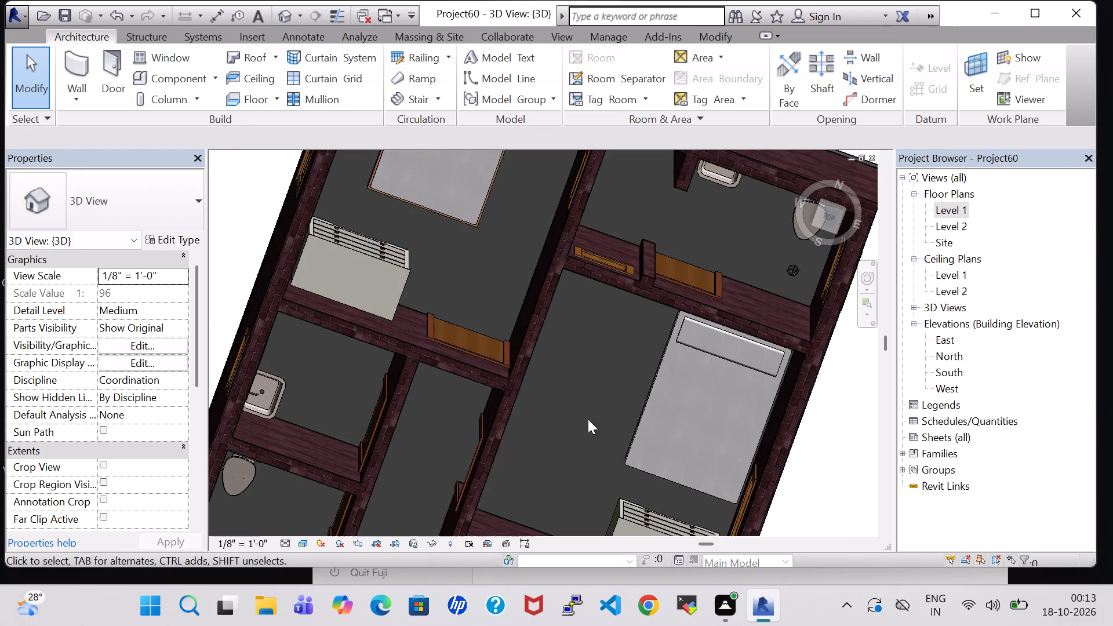
pyautogui.moveTo(581, 423); pyautogui.dragTo(612, 203, button='middle')
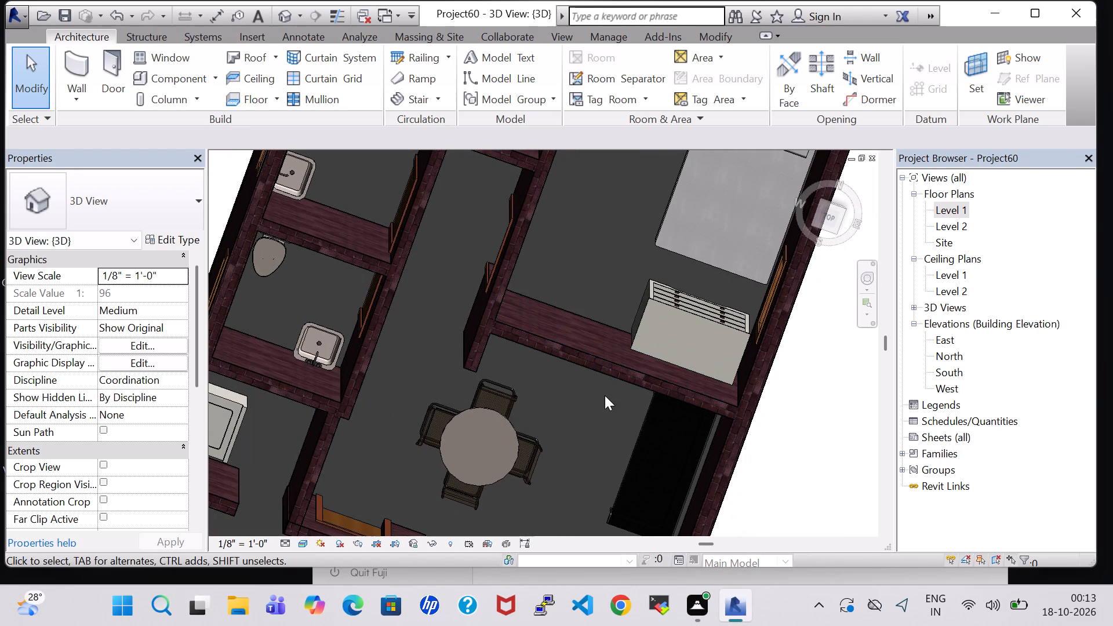
pyautogui.keyDown('shift'); pyautogui.moveTo(599, 412); pyautogui.dragTo(612, 299, button='middle'); pyautogui.keyUp('shift')
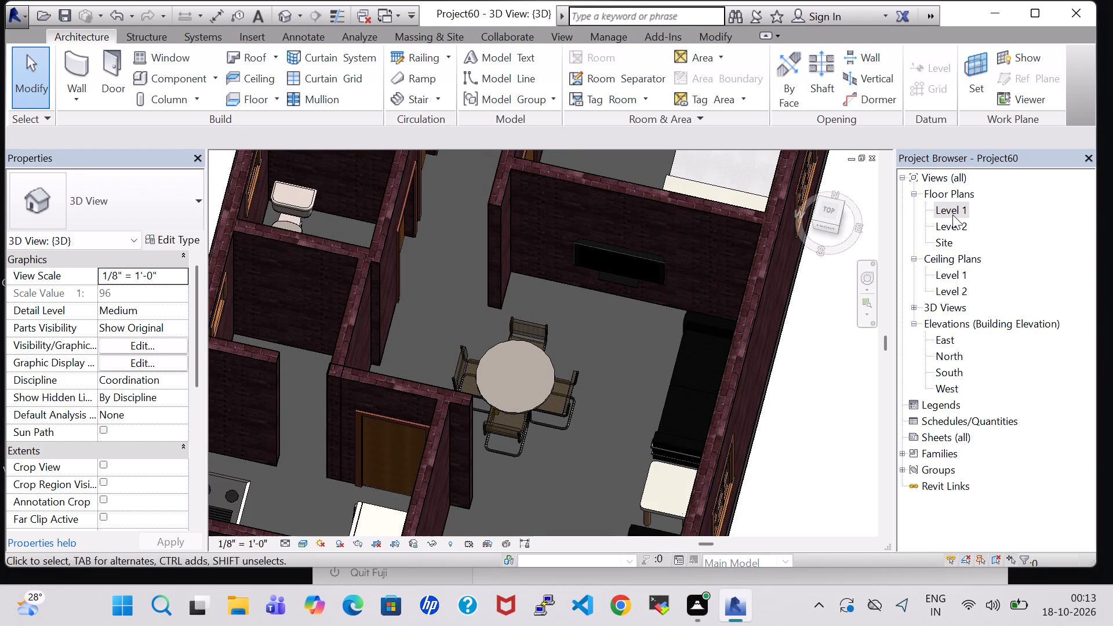
# In the Level 1 floor plan, delete the three room separation lines bounding the porch and staircase.
pyautogui.doubleClick(952, 214)
pyautogui.scroll(-3, 576, 279)
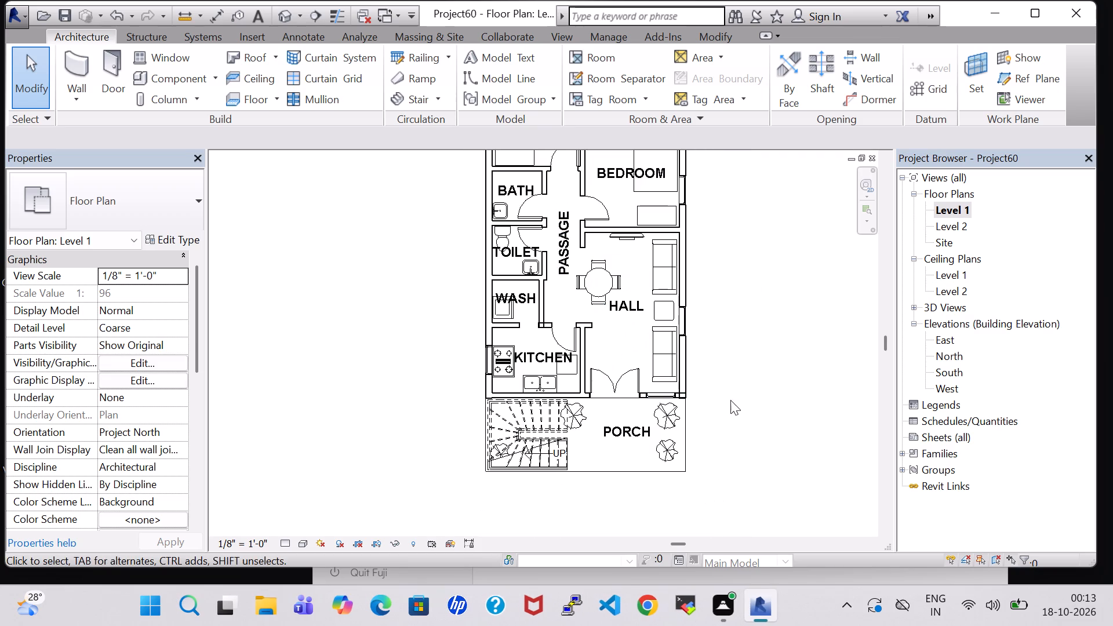
pyautogui.moveTo(739, 402); pyautogui.dragTo(730, 352, button='middle')
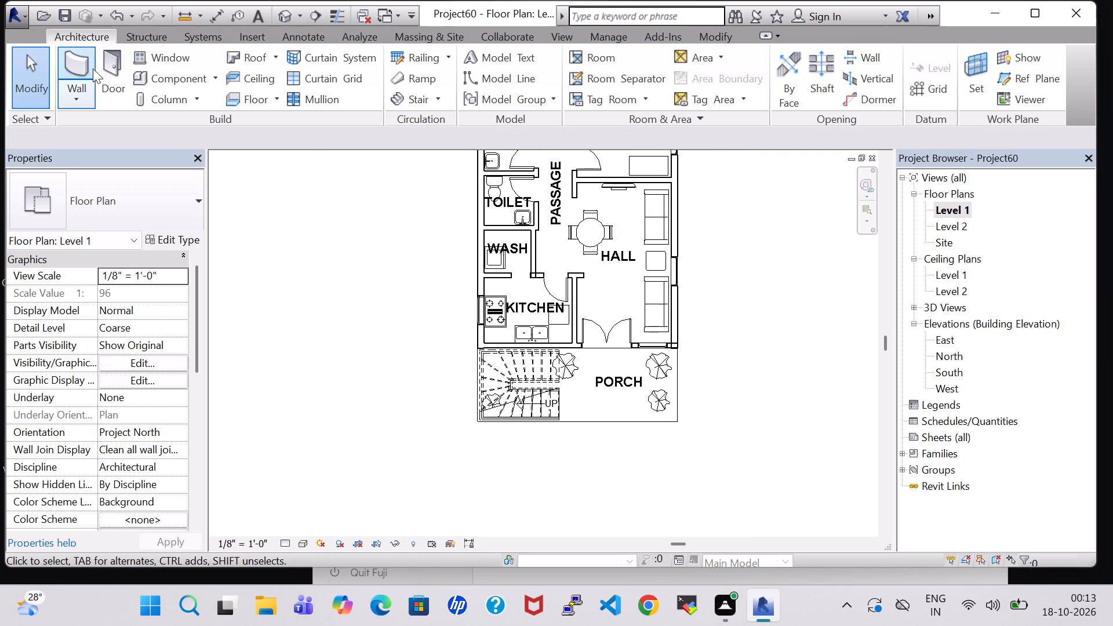
pyautogui.click(678, 393)
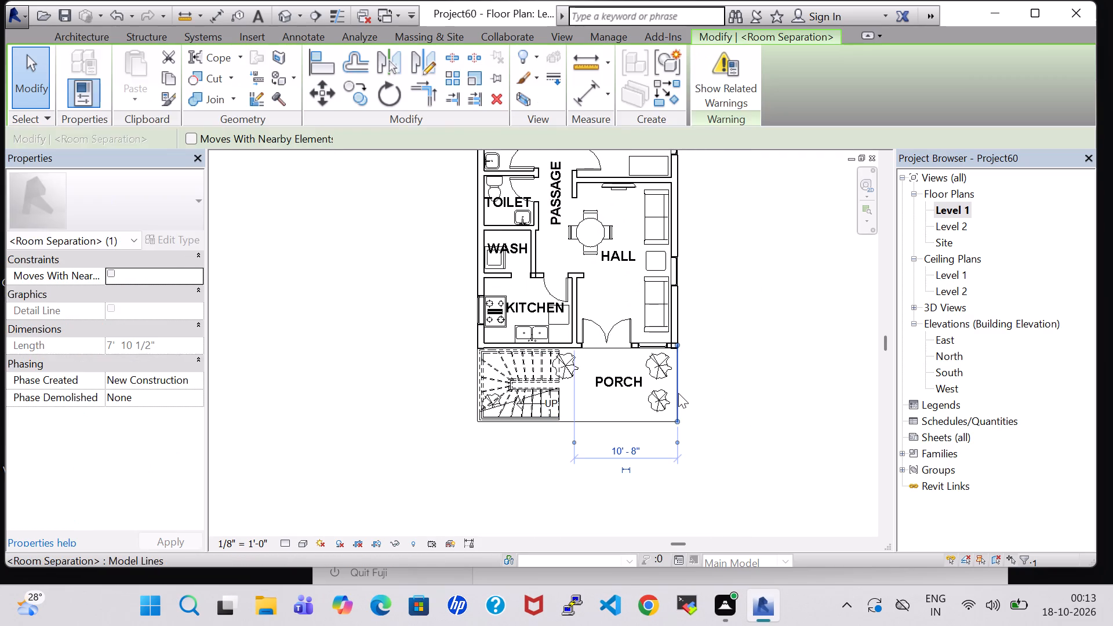
pyautogui.press('Delete')
pyautogui.click(664, 420)
pyautogui.press('Delete')
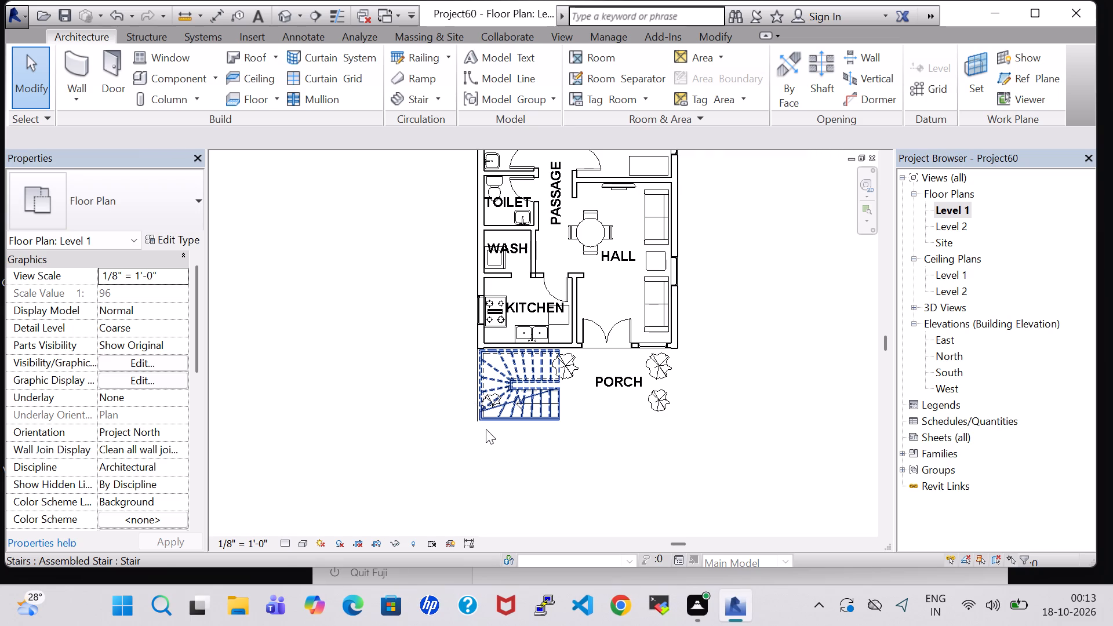
pyautogui.scroll(5, 488, 434)
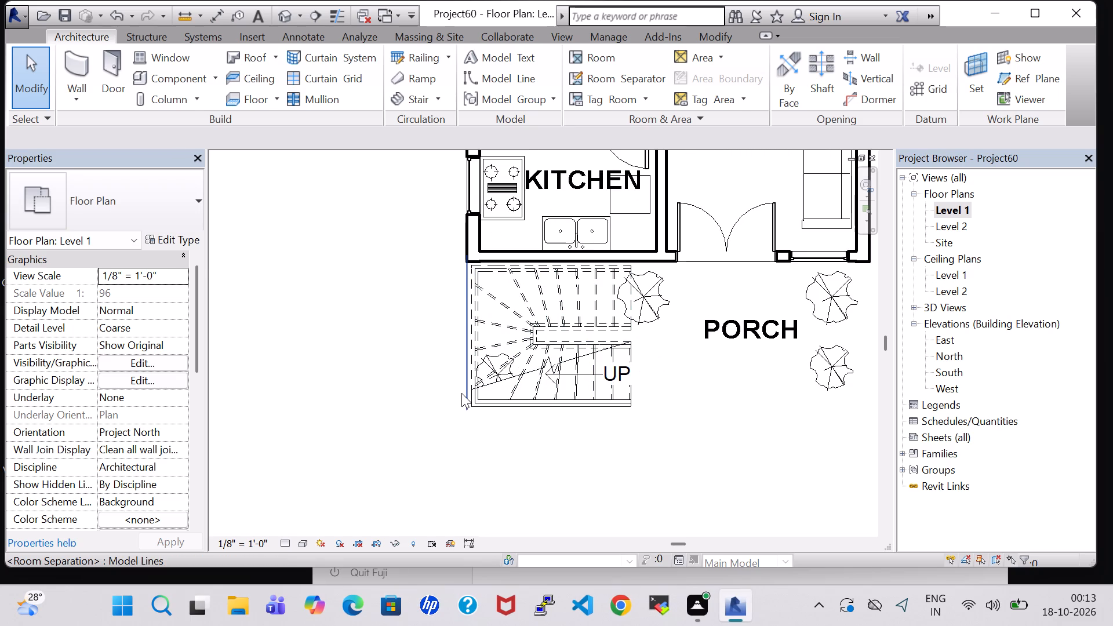
pyautogui.click(461, 393)
pyautogui.press('Delete')
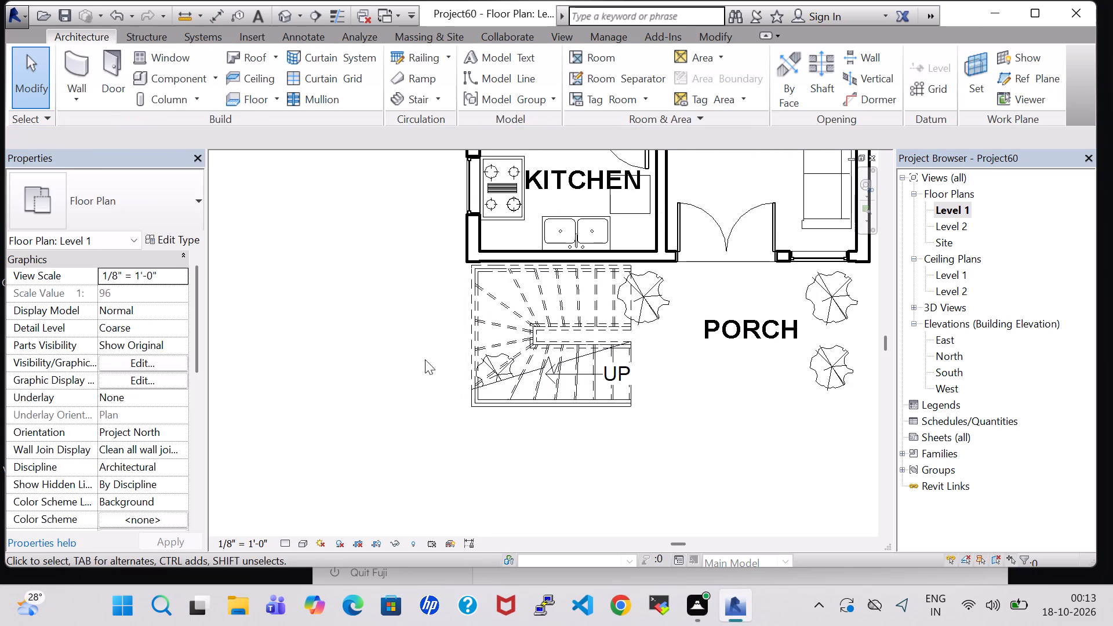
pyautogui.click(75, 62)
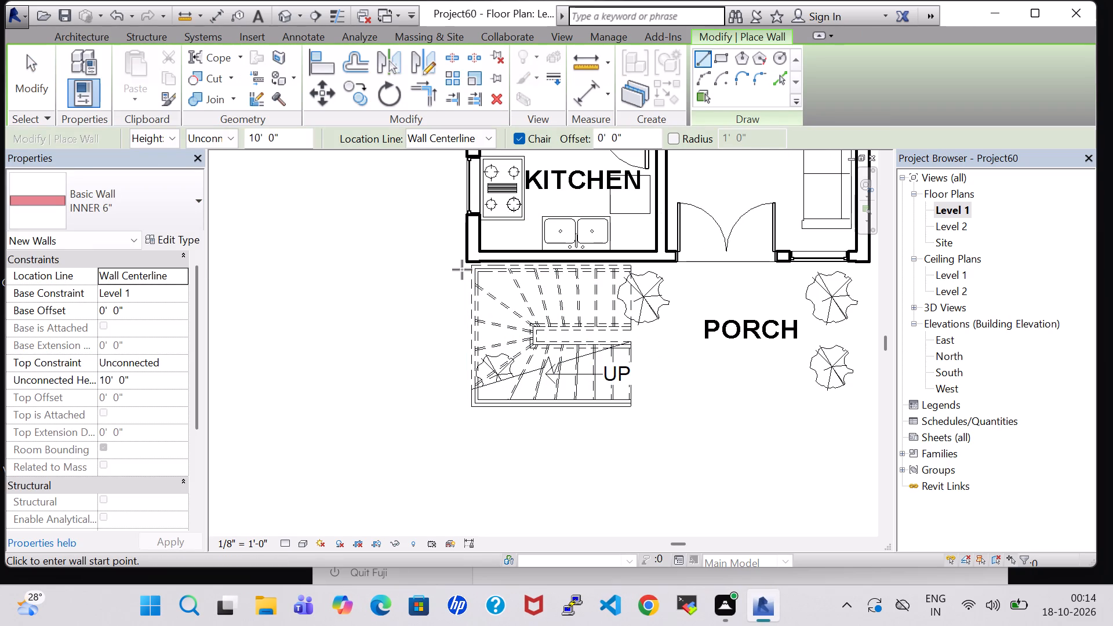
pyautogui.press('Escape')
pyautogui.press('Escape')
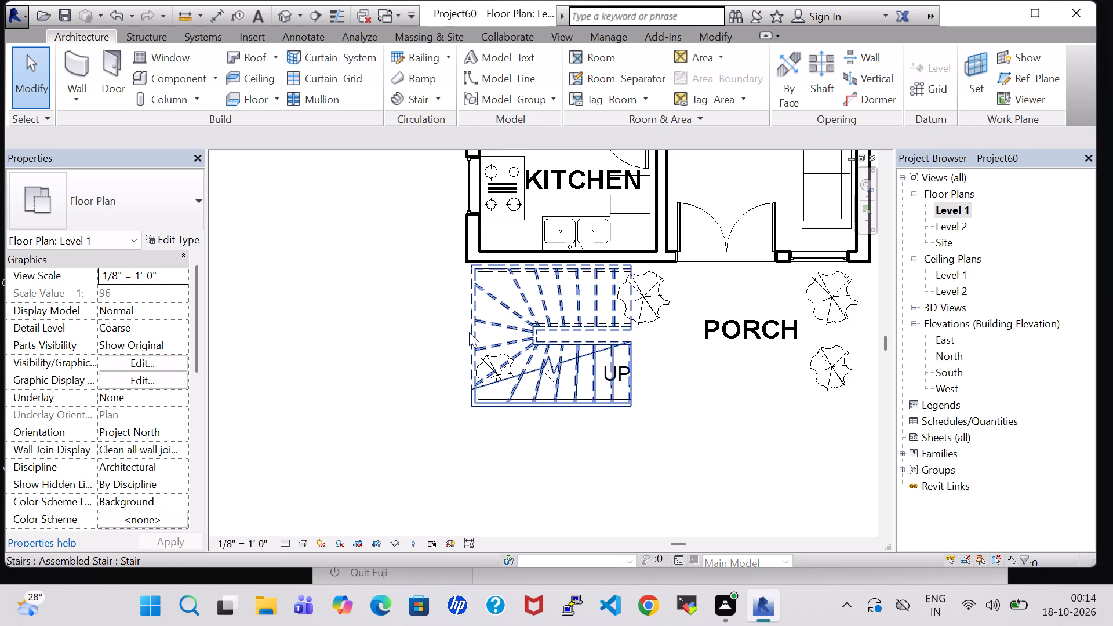
# Nudge the porch staircase four increments east, away from the line of the kitchen's outer wall.
pyautogui.click(474, 332)
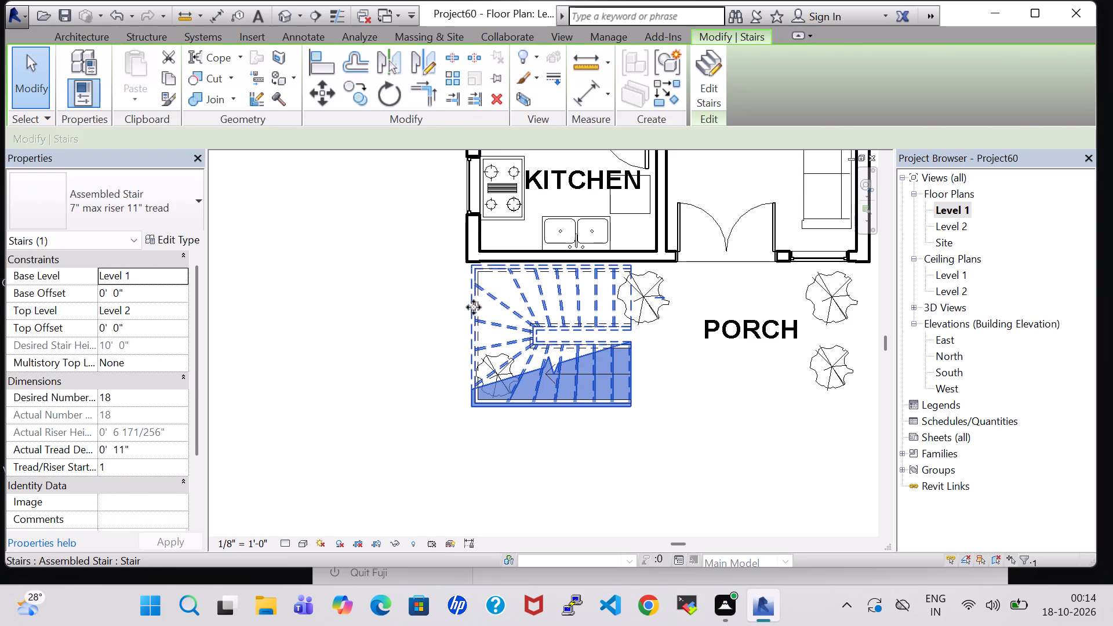
pyautogui.click(426, 323)
pyautogui.click(596, 308)
pyautogui.press('Right')
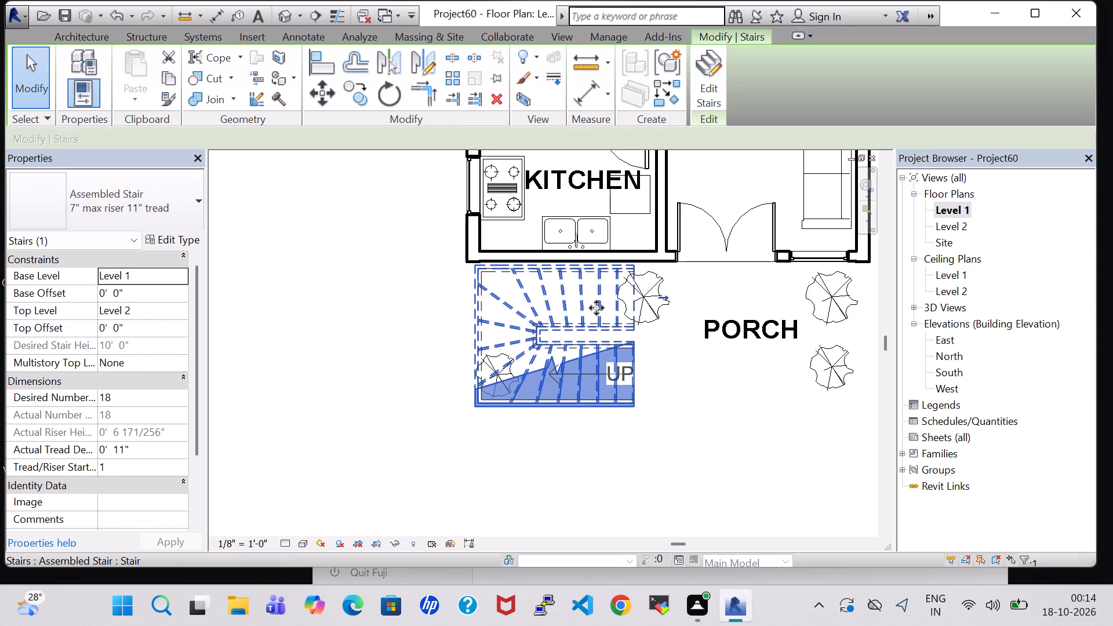
pyautogui.press('Right')
pyautogui.press('Right')
pyautogui.press('Right')
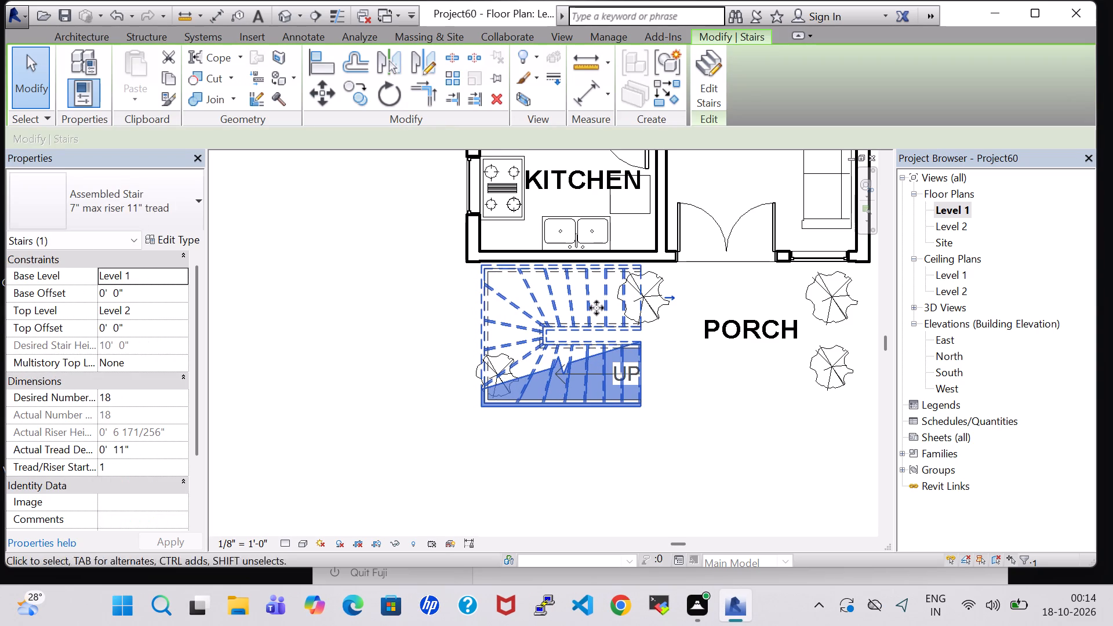
pyautogui.click(433, 315)
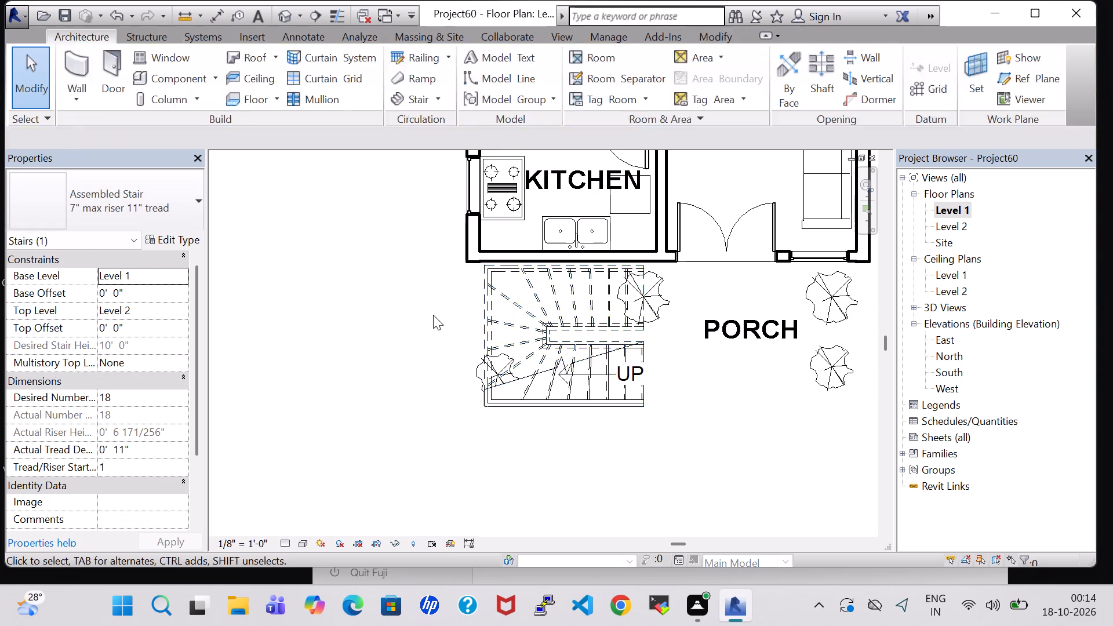
# Draw a Generic - 8" wall about 8'-5" long from the kitchen's outer corner along the staircase's west side.
pyautogui.click(71, 76)
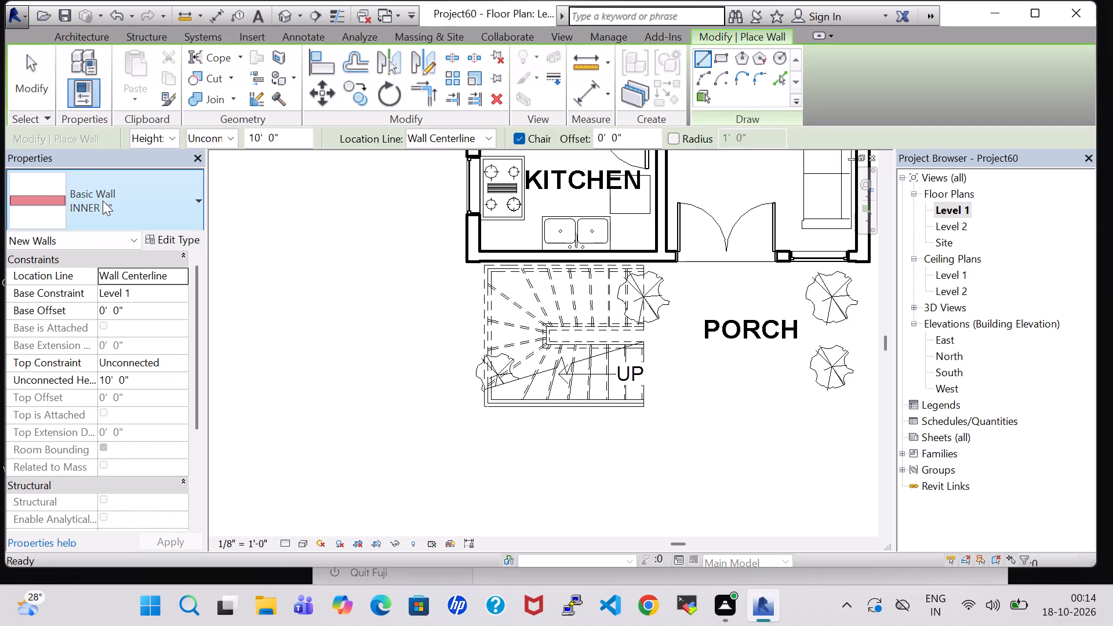
pyautogui.click(103, 201)
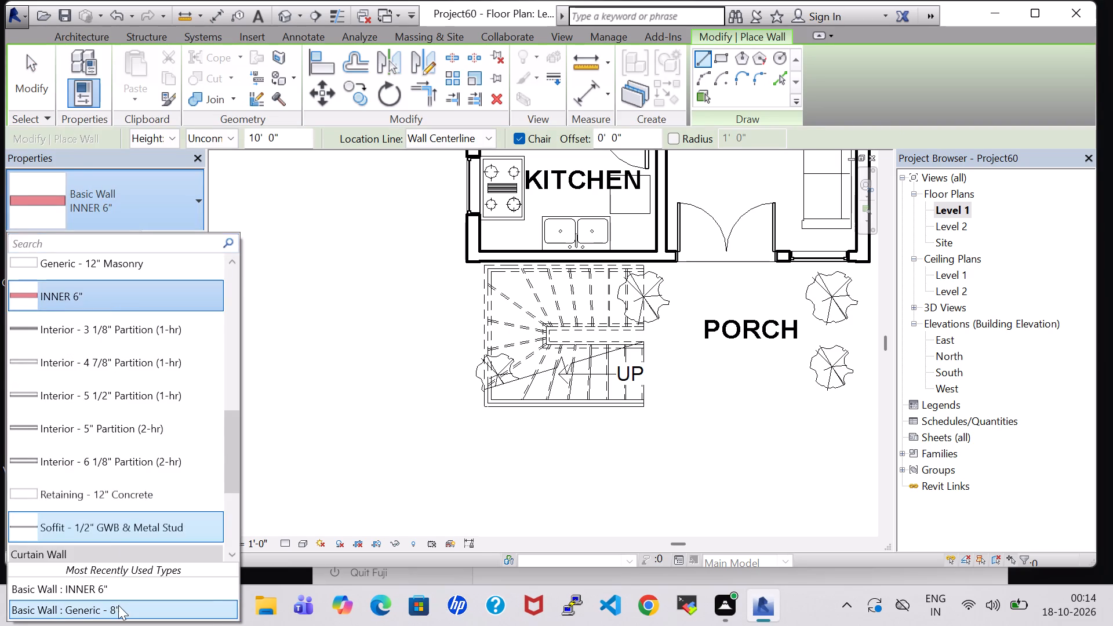
pyautogui.click(118, 605)
pyautogui.click(472, 264)
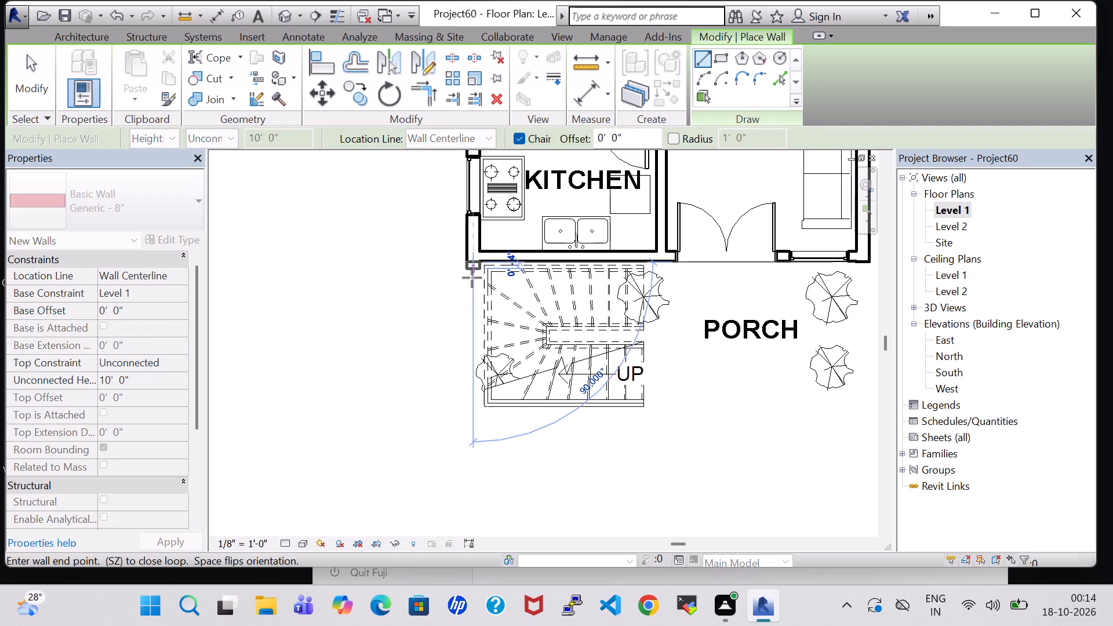
pyautogui.click(476, 425)
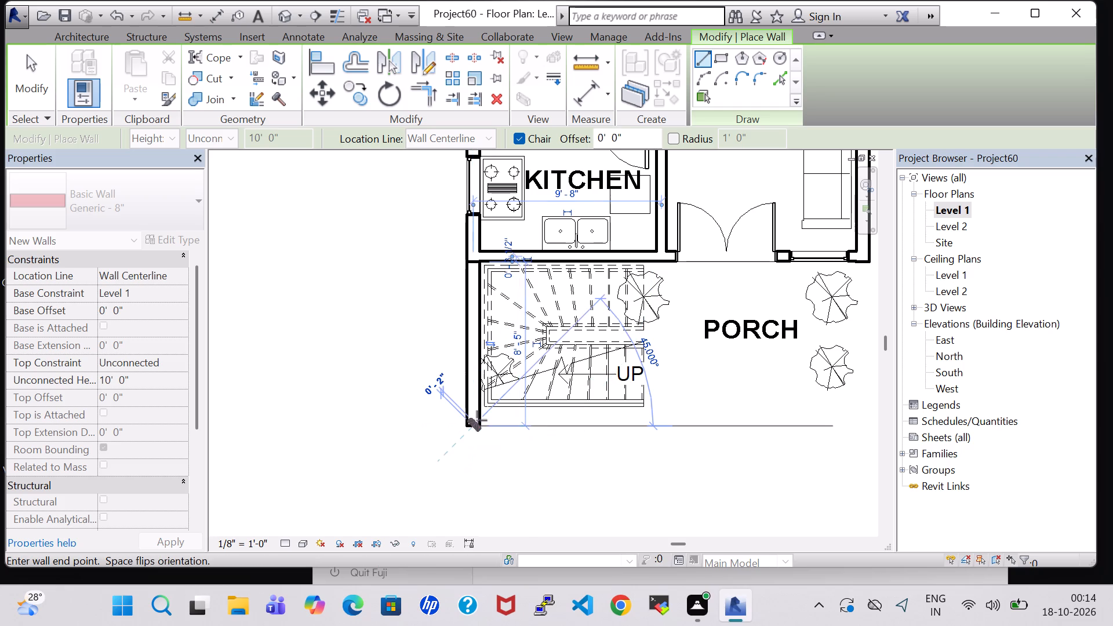
pyautogui.press('Escape')
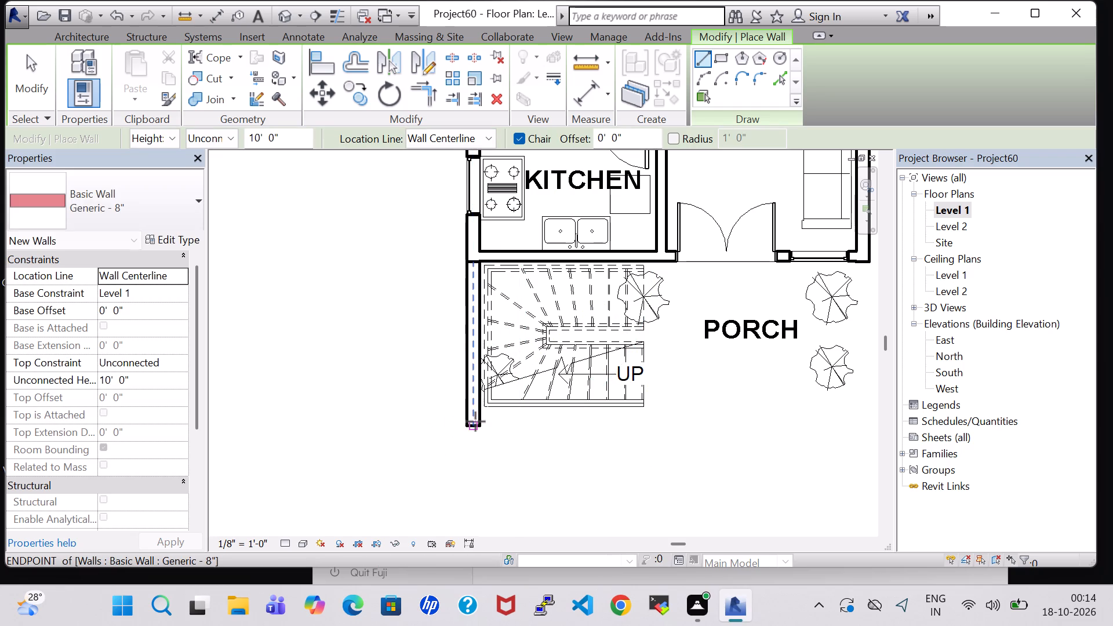
# Draw a Generic - 8" front wall about 9'-8" long from the lower end of the west side wall past the staircase.
pyautogui.click(474, 418)
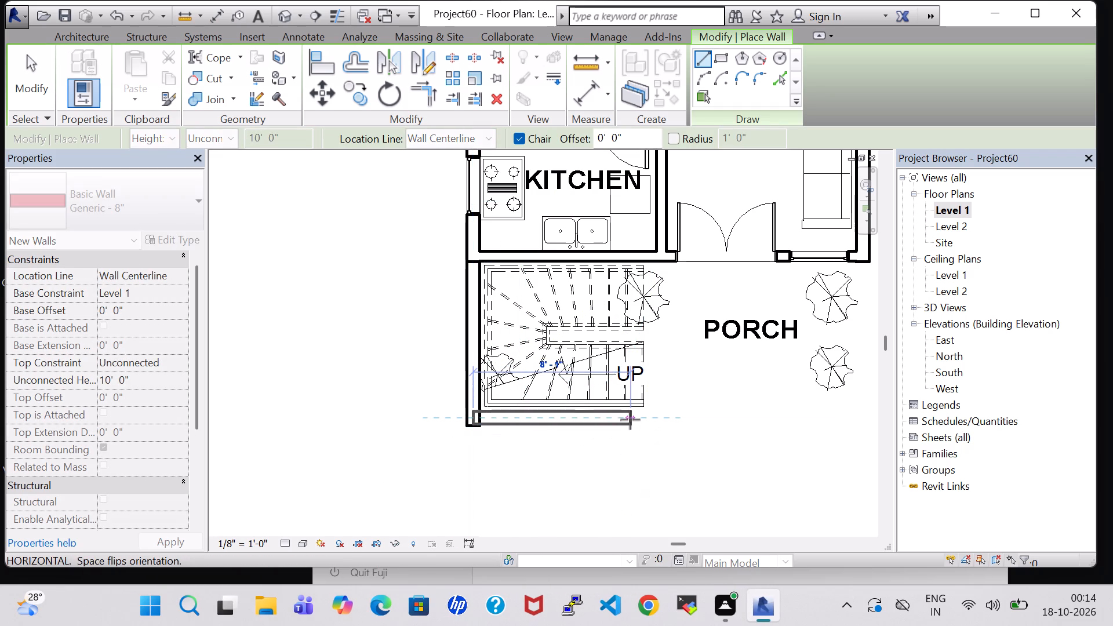
pyautogui.moveTo(630, 420); pyautogui.dragTo(490, 413, button='middle')
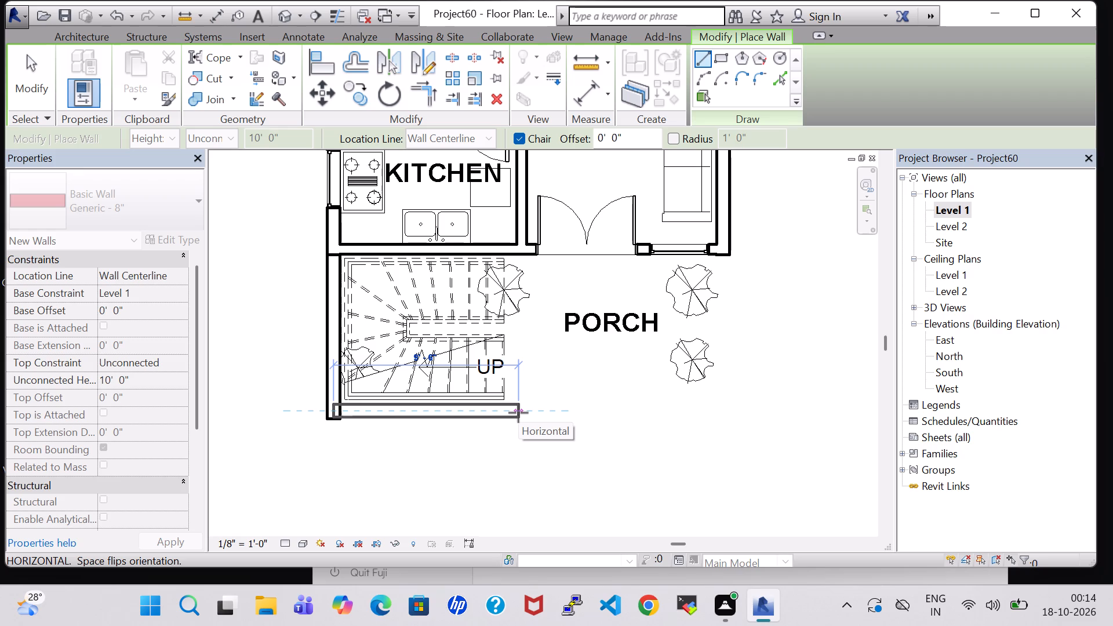
pyautogui.click(521, 413)
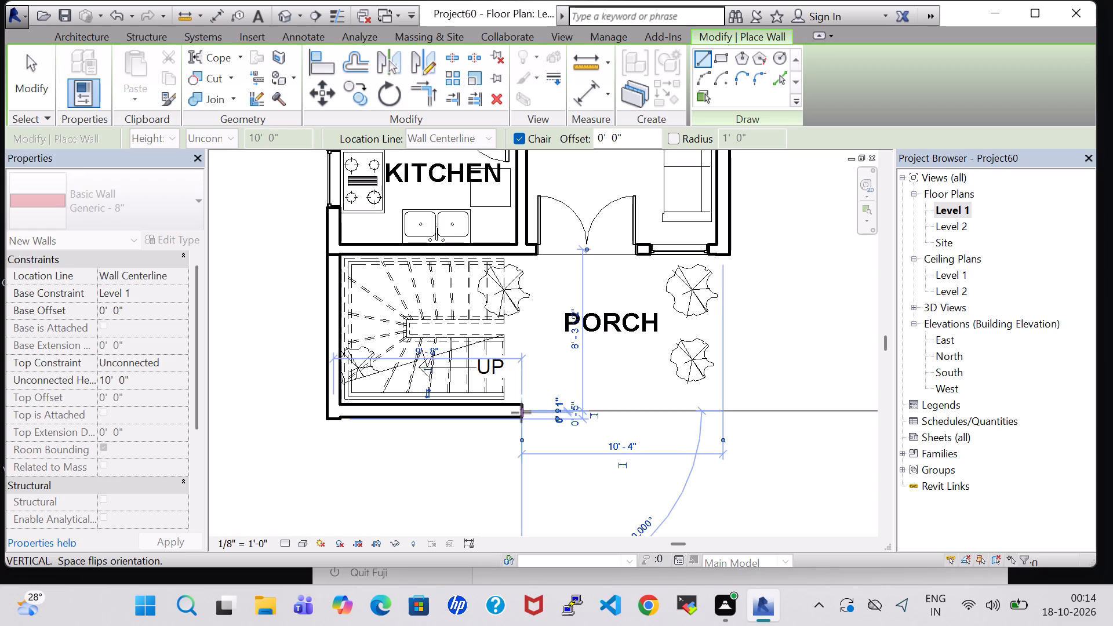
pyautogui.press('Escape')
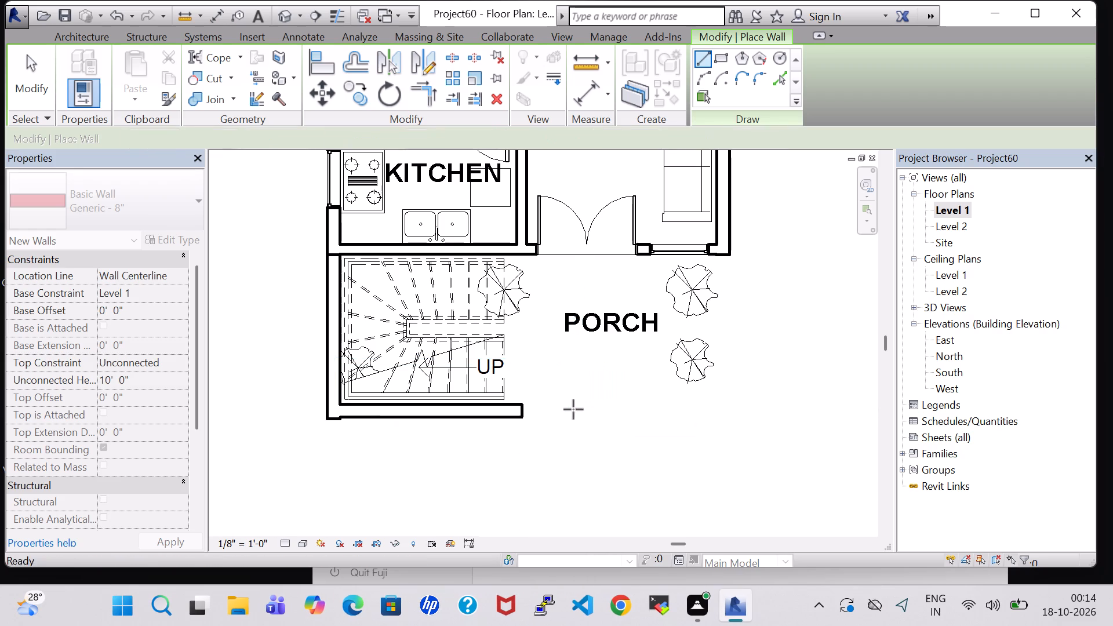
# Draw the porch's east side wall from the hall corner and a front return about 4'-7" long, aligned with the staircase's front wall.
pyautogui.click(725, 255)
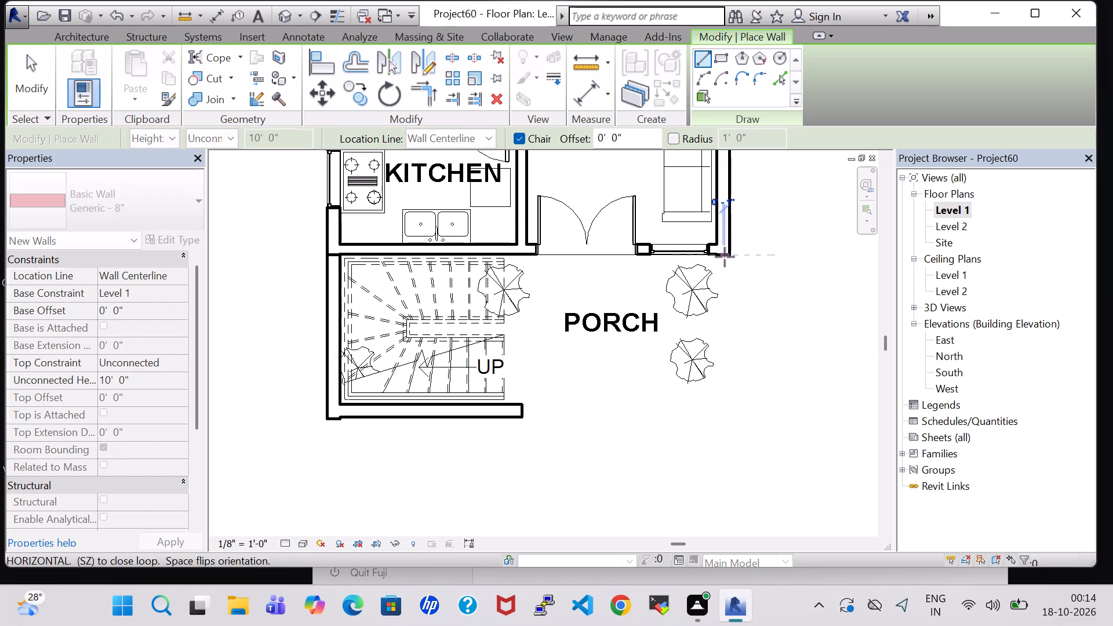
pyautogui.click(726, 413)
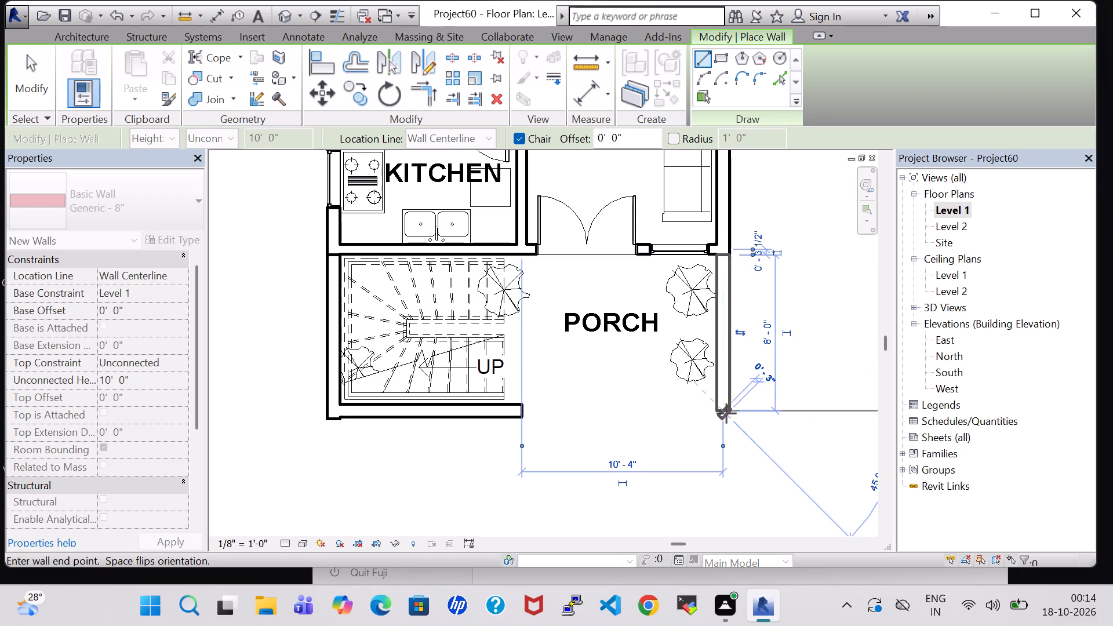
pyautogui.click(634, 405)
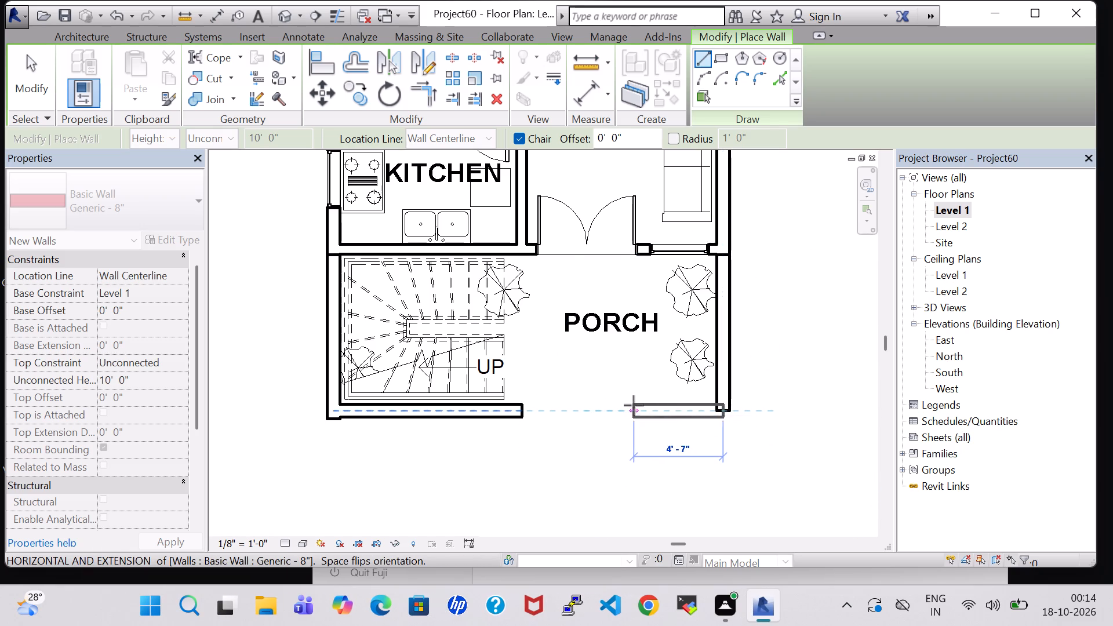
pyautogui.press('Escape')
pyautogui.press('Escape')
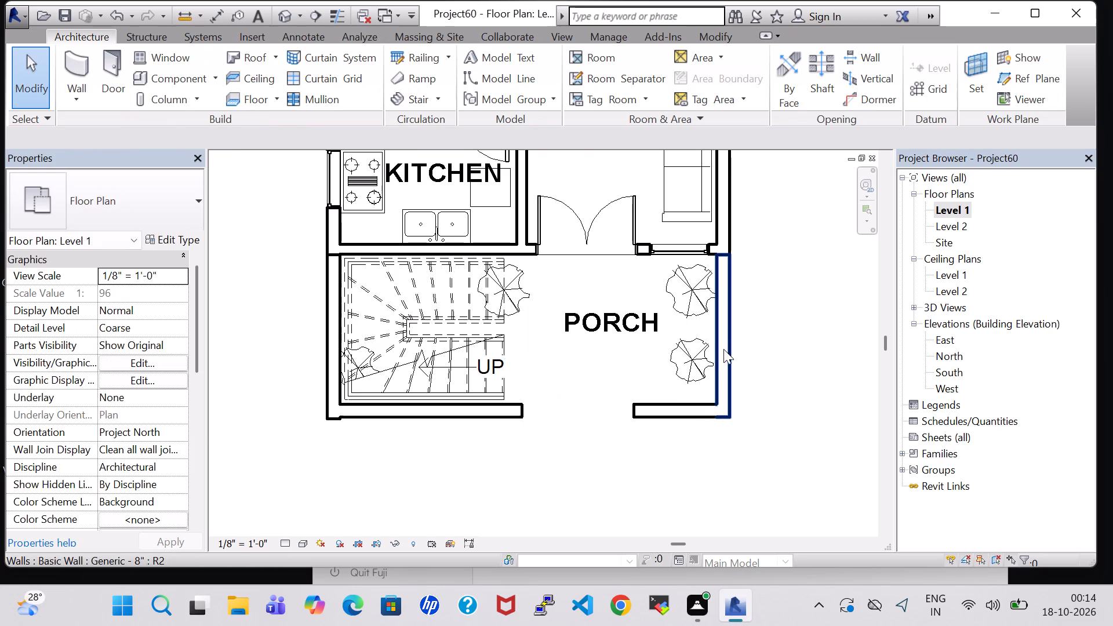
# Nudge the staircase's front wall and the short front return each one increment south.
pyautogui.click(419, 414)
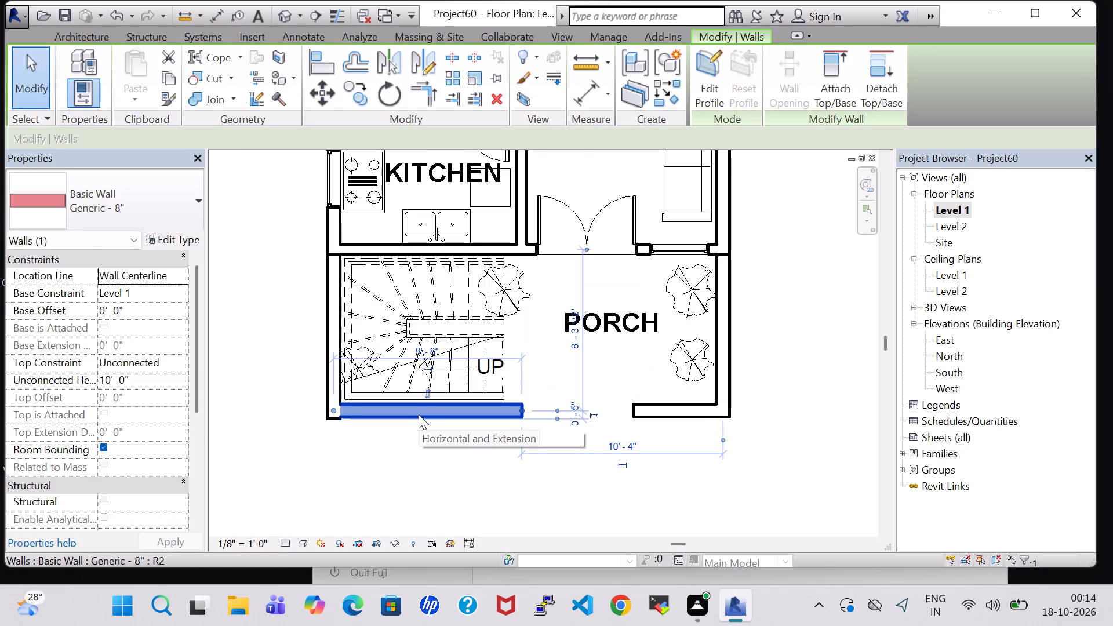
pyautogui.press('Down')
pyautogui.click(562, 401)
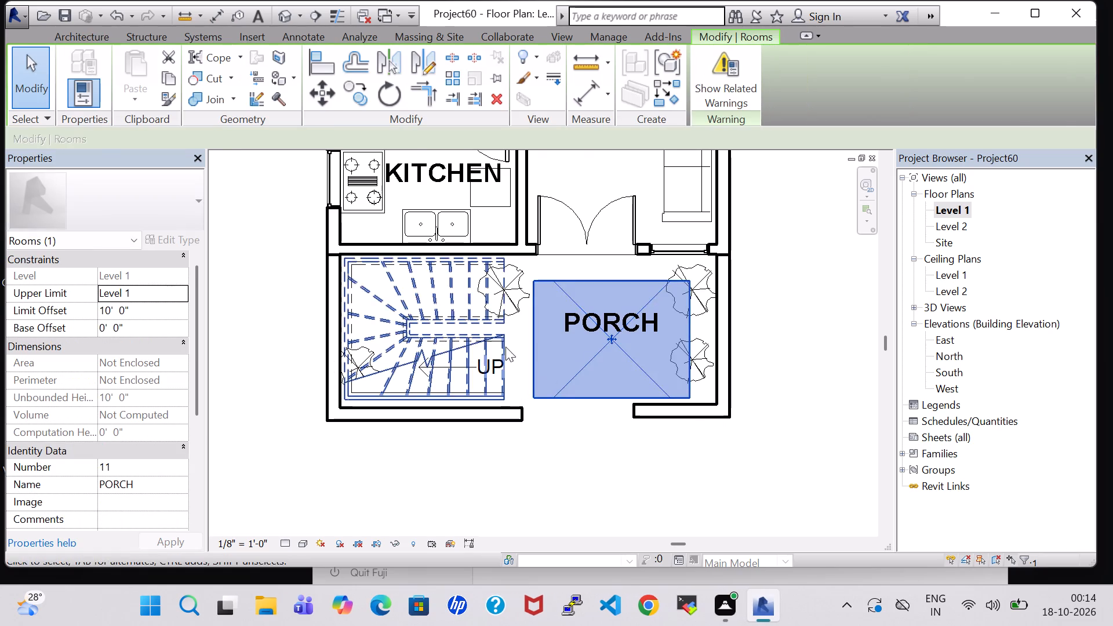
pyautogui.click(588, 453)
pyautogui.click(669, 412)
pyautogui.press('Down')
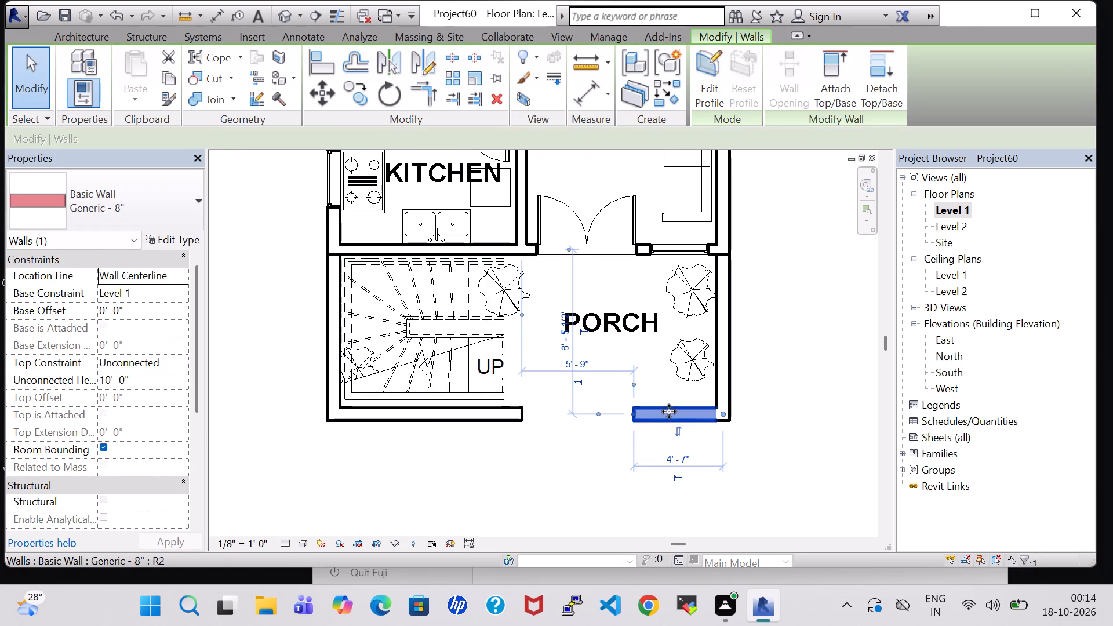
pyautogui.click(756, 410)
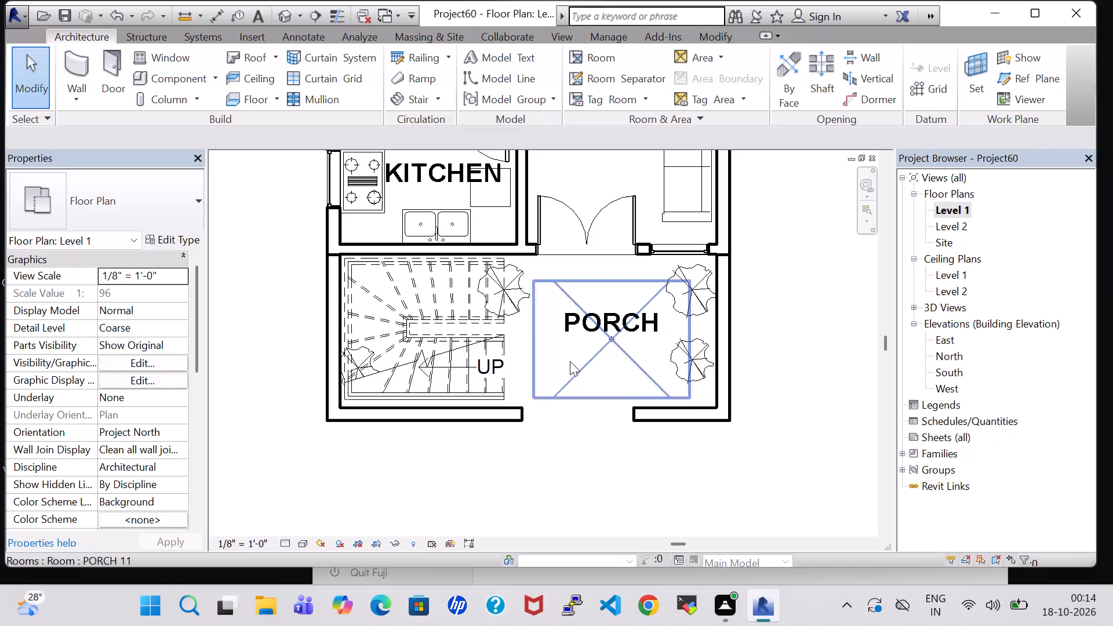
# Examine the new porch walls, the staircase and the porch ground surface from several sides in the default 3D view.
pyautogui.click(283, 20)
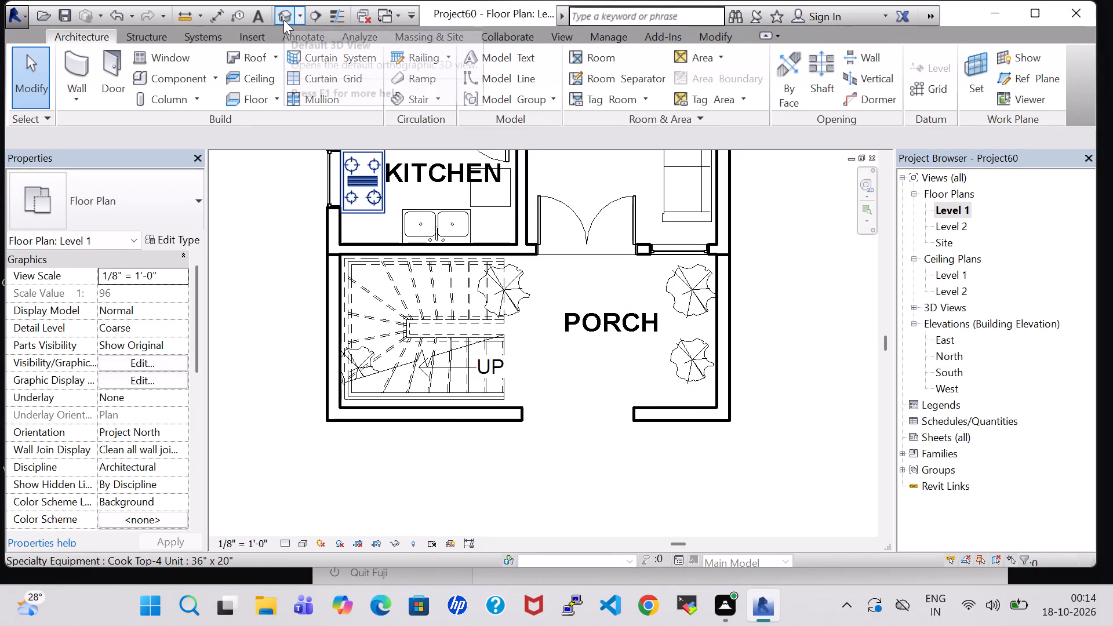
pyautogui.moveTo(572, 435); pyautogui.dragTo(600, 214, button='middle')
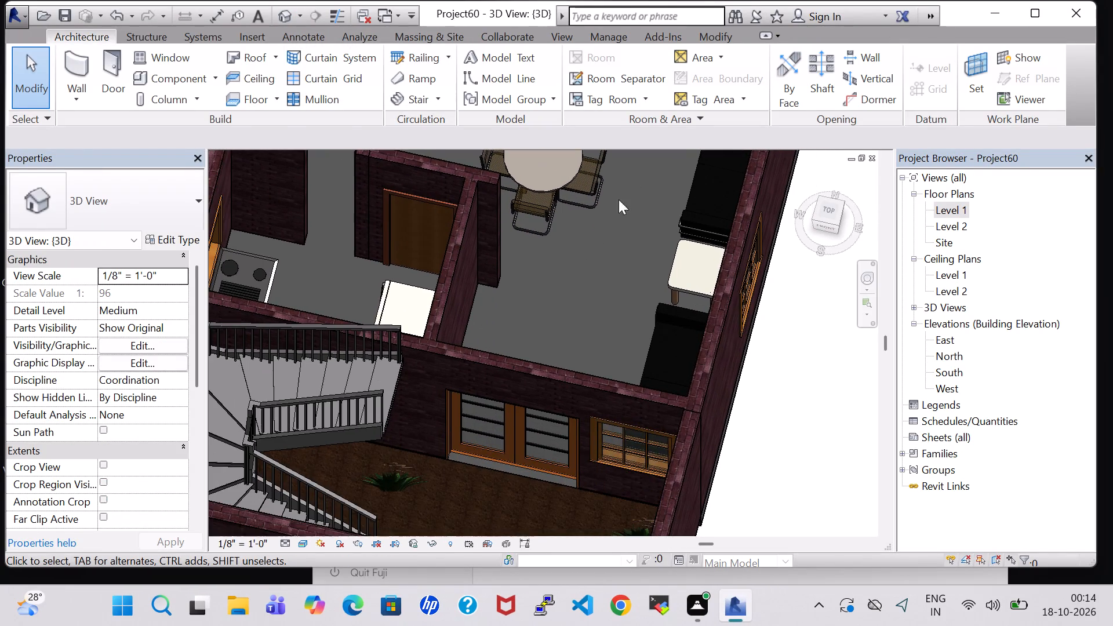
pyautogui.scroll(1, 548, 321)
pyautogui.moveTo(548, 321); pyautogui.dragTo(577, 176, button='middle')
pyautogui.middleClick(447, 444)
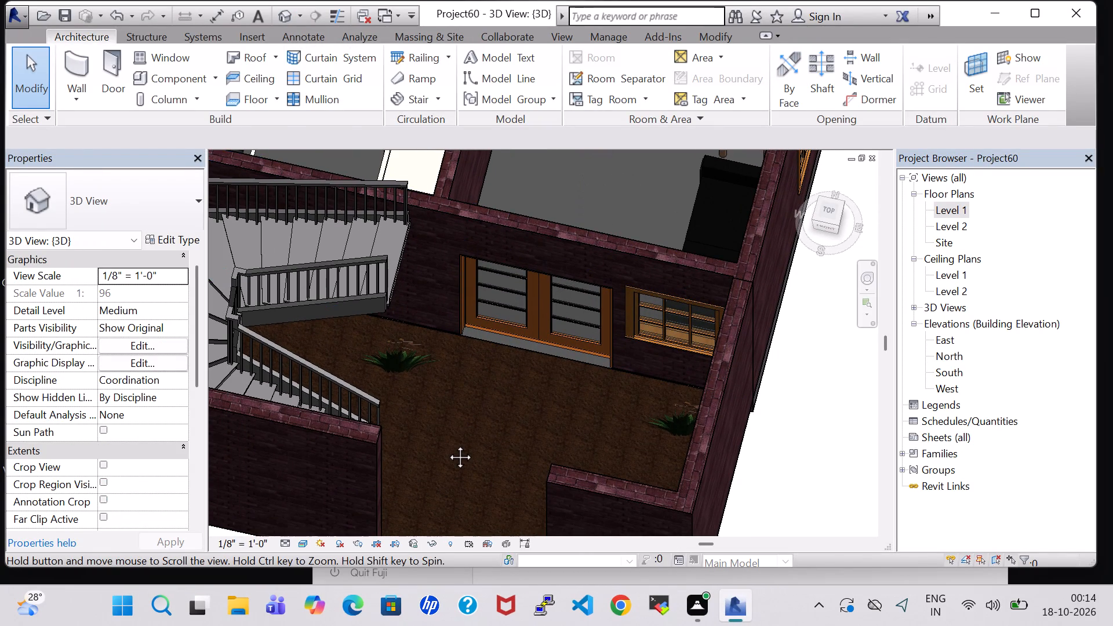
pyautogui.keyDown('shift'); pyautogui.moveTo(447, 444); pyautogui.dragTo(361, 364, button='middle'); pyautogui.keyUp('shift')
pyautogui.moveTo(363, 284); pyautogui.dragTo(662, 625, button='middle')
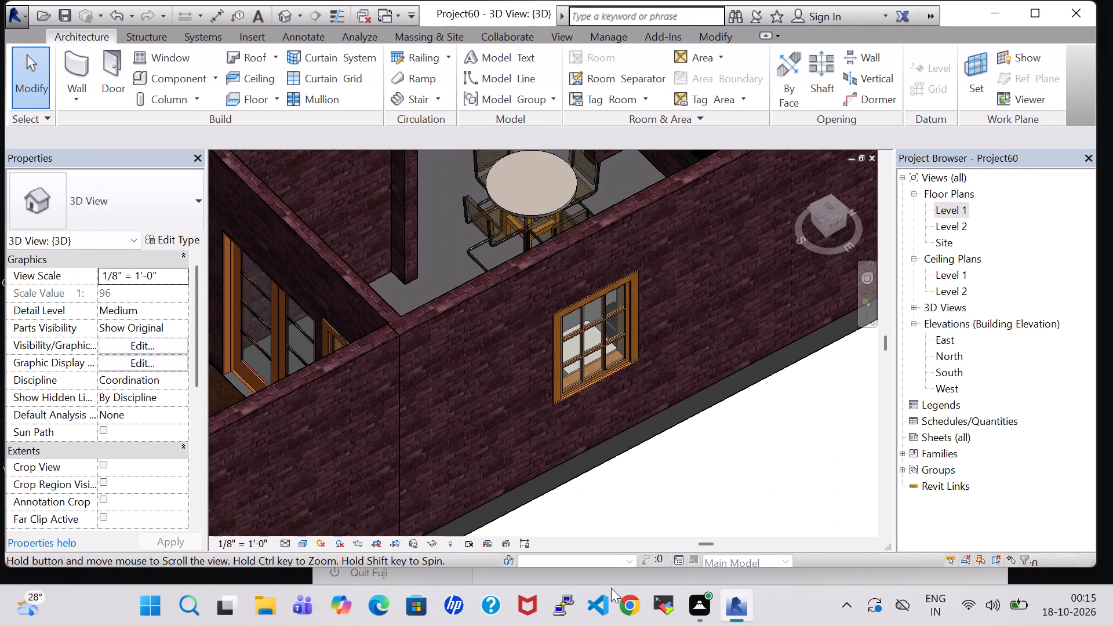
pyautogui.keyDown('shift'); pyautogui.moveTo(277, 406); pyautogui.dragTo(241, 368, button='middle'); pyautogui.keyUp('shift')
pyautogui.moveTo(408, 437); pyautogui.dragTo(721, 537, button='middle')
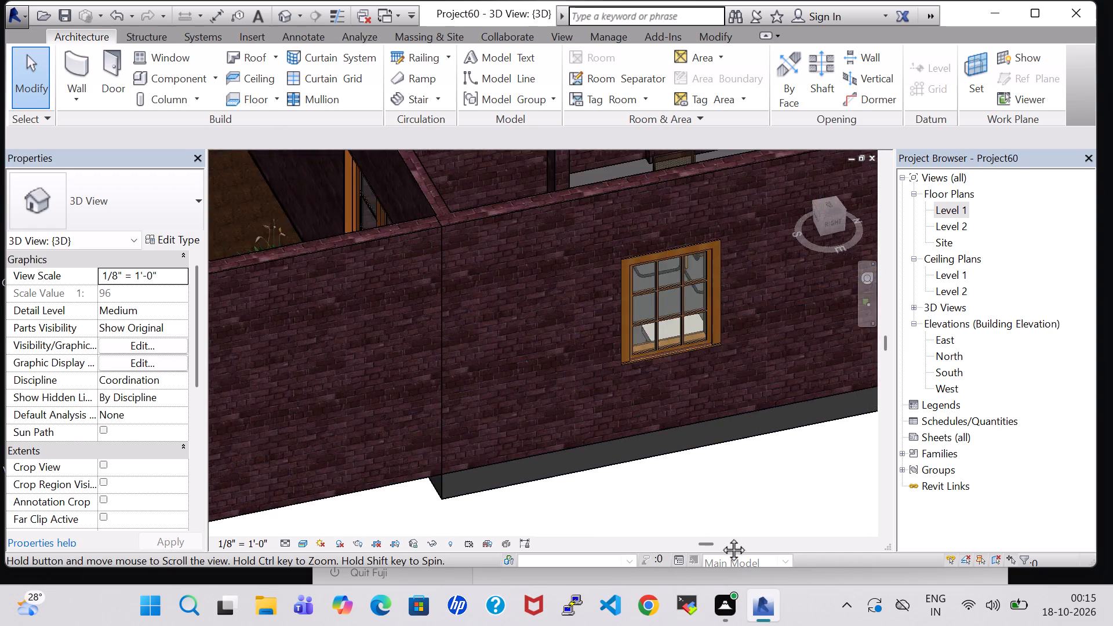
pyautogui.moveTo(721, 537); pyautogui.dragTo(757, 538, button='middle')
pyautogui.scroll(1, 756, 538)
pyautogui.moveTo(406, 223); pyautogui.dragTo(384, 214, button='middle')
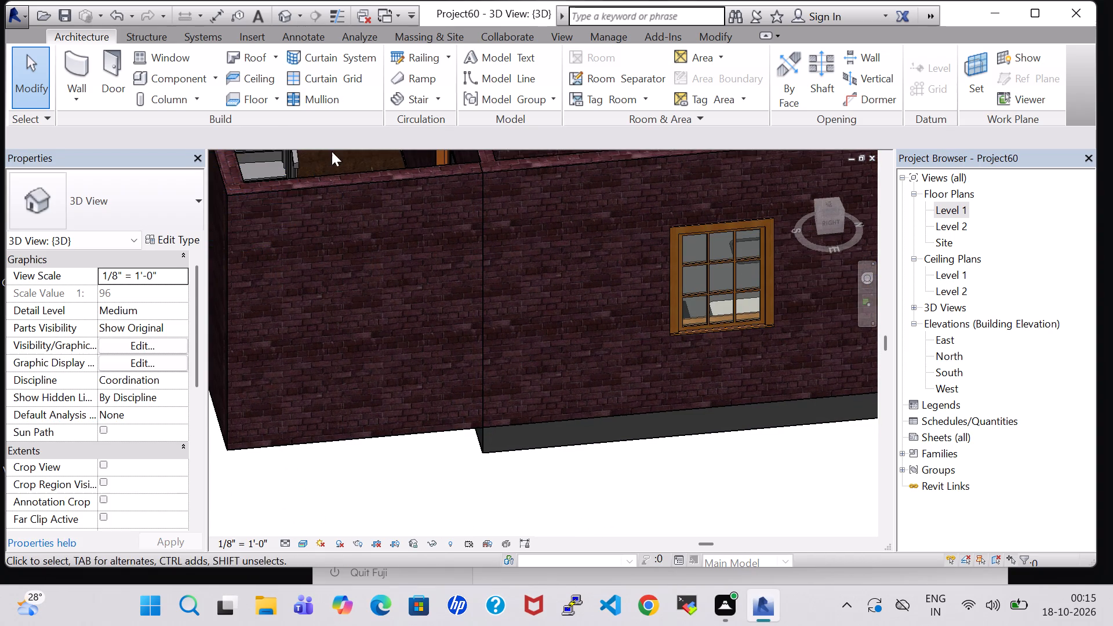
pyautogui.moveTo(332, 151); pyautogui.dragTo(494, 433, button='middle')
pyautogui.keyDown('shift'); pyautogui.moveTo(494, 413); pyautogui.dragTo(518, 460, button='middle'); pyautogui.keyUp('shift')
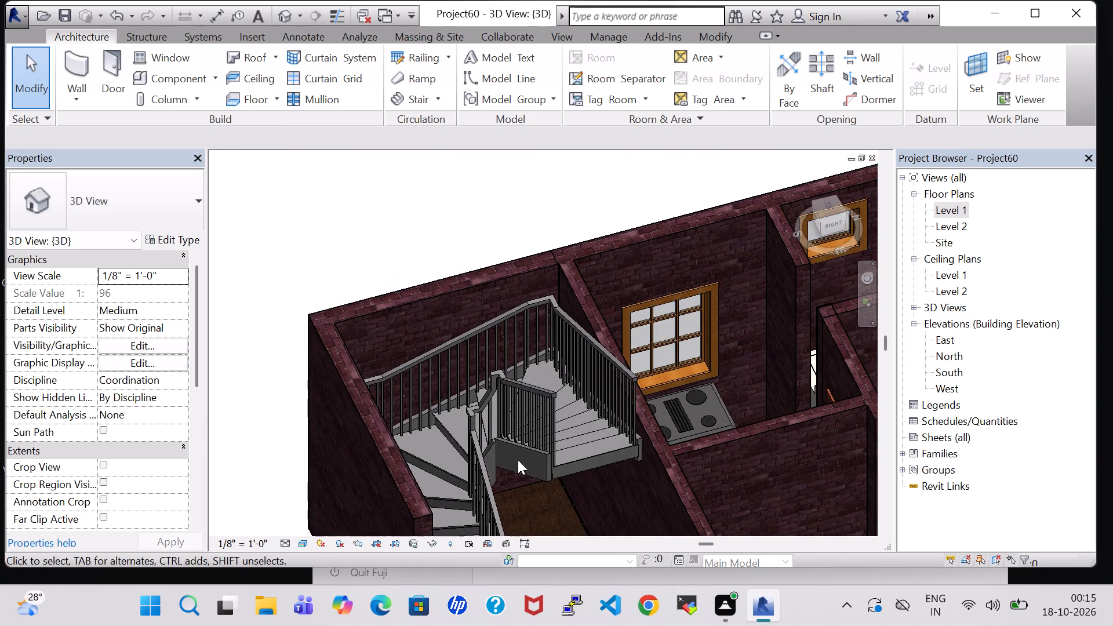
pyautogui.moveTo(539, 503); pyautogui.dragTo(507, 367, button='middle')
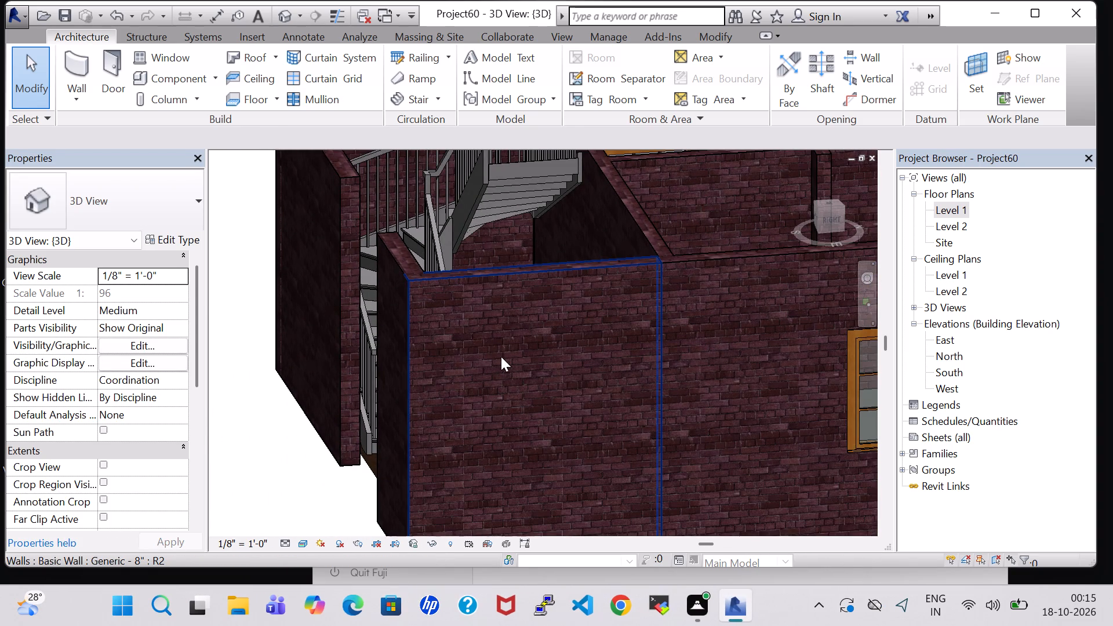
# Viewed from above in 3D, nudge the porch staircase one increment east and two increments back west, towards the west side wall.
pyautogui.keyDown('shift'); pyautogui.moveTo(489, 235); pyautogui.dragTo(458, 417, button='middle'); pyautogui.keyUp('shift')
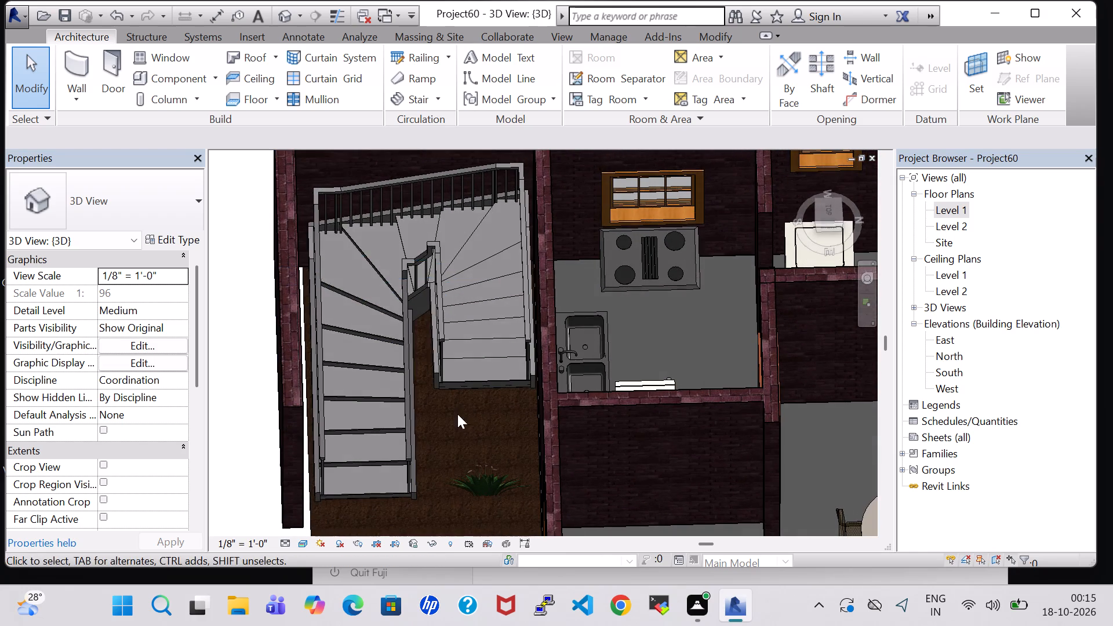
pyautogui.keyDown('shift'); pyautogui.moveTo(450, 373); pyautogui.dragTo(465, 439, button='middle'); pyautogui.keyUp('shift')
pyautogui.keyDown('shift'); pyautogui.moveTo(457, 409); pyautogui.dragTo(464, 447, button='middle'); pyautogui.keyUp('shift')
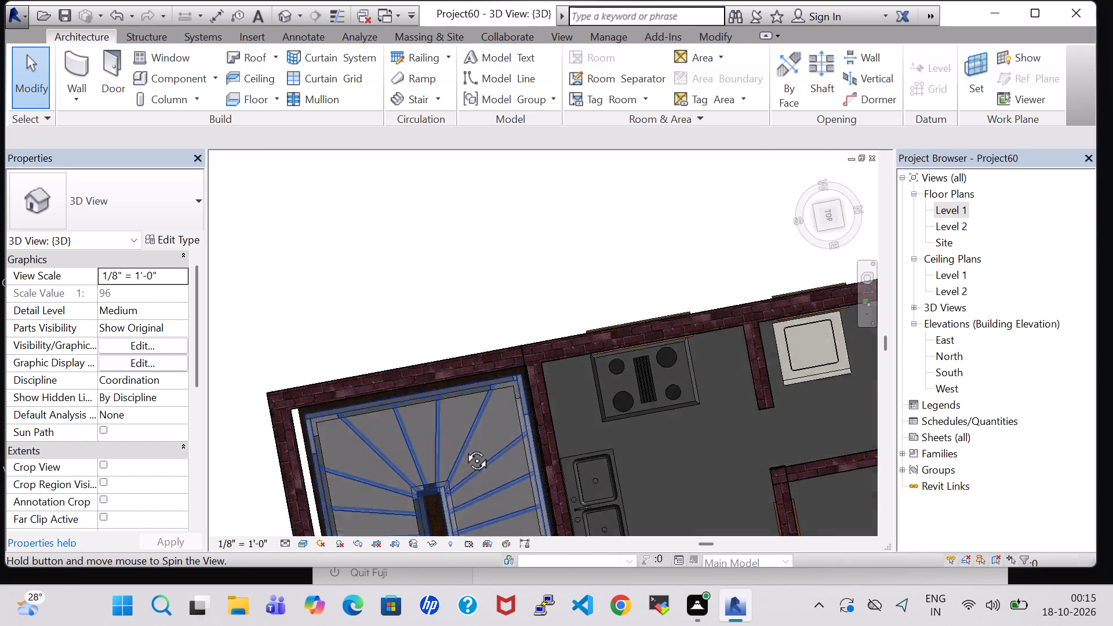
pyautogui.keyDown('shift'); pyautogui.moveTo(464, 447); pyautogui.dragTo(464, 458, button='middle'); pyautogui.keyUp('shift')
pyautogui.scroll(1, 464, 458)
pyautogui.moveTo(456, 443); pyautogui.dragTo(455, 414, button='middle')
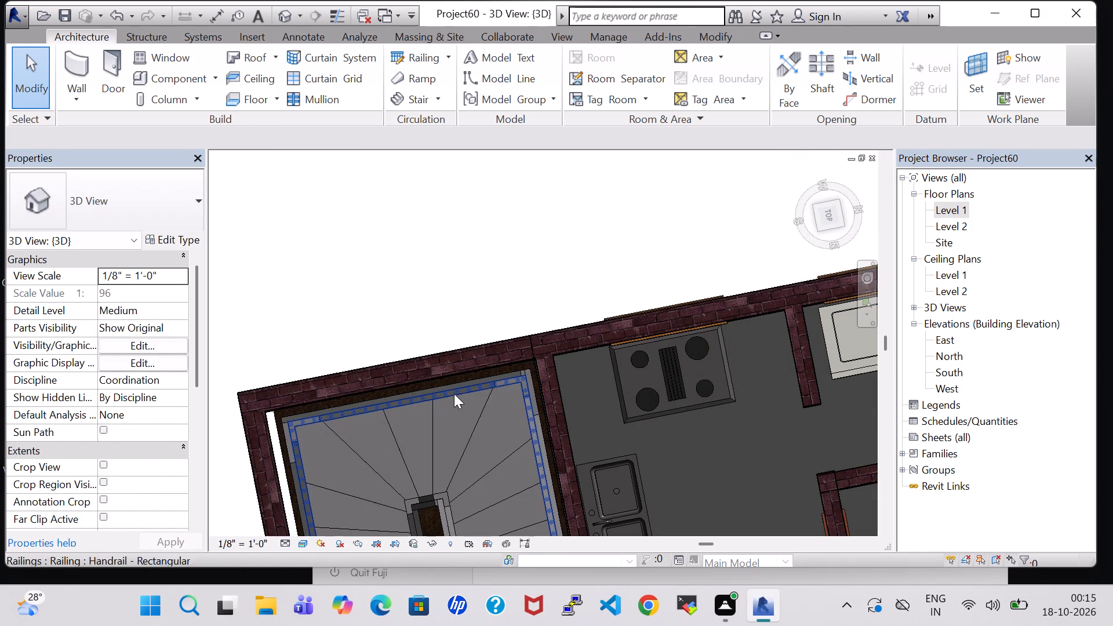
pyautogui.click(452, 388)
pyautogui.moveTo(449, 342); pyautogui.dragTo(402, 112, button='middle')
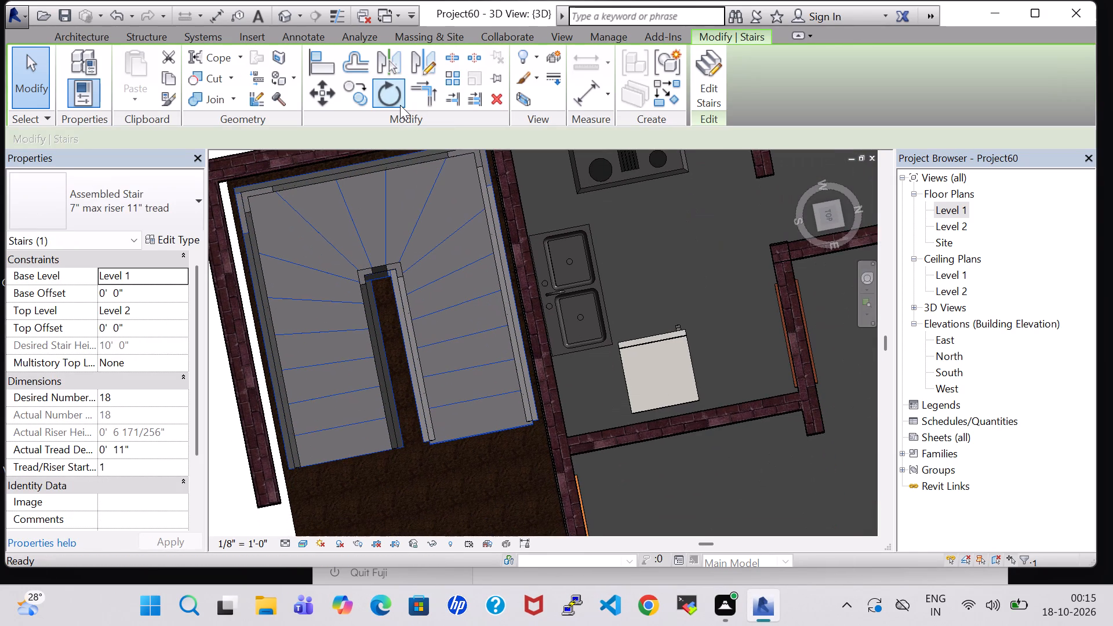
pyautogui.press('Down')
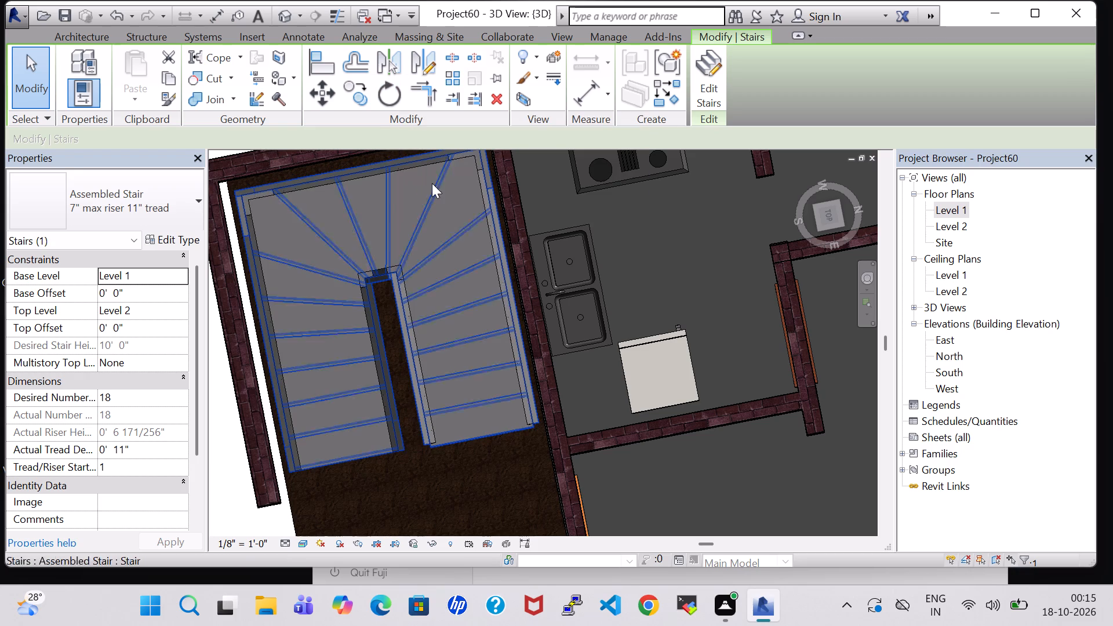
pyautogui.click(519, 479)
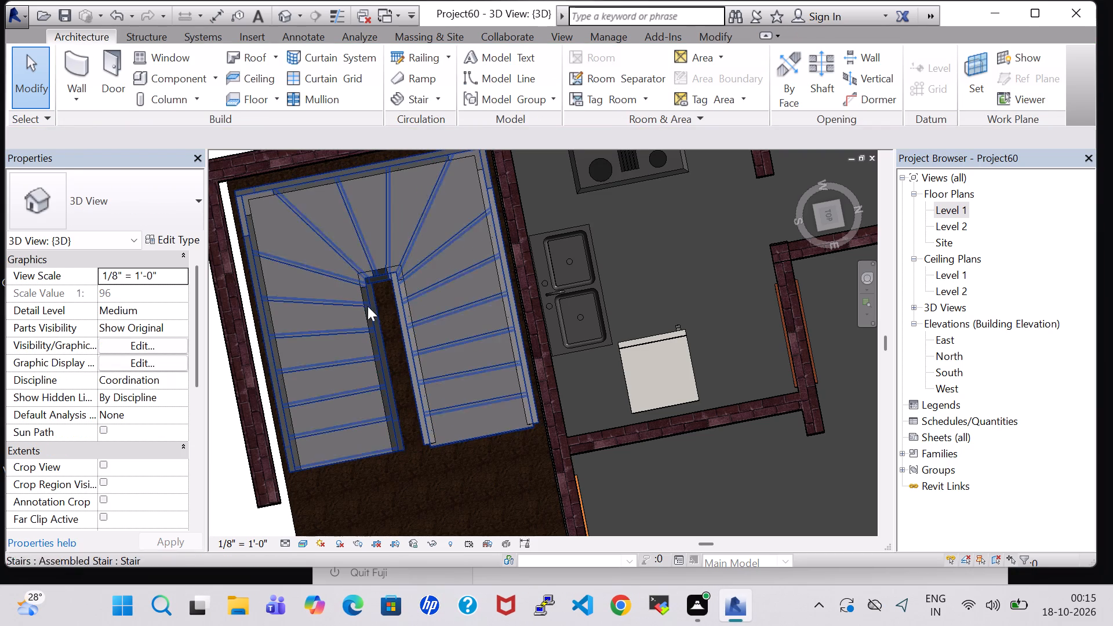
pyautogui.click(322, 179)
pyautogui.press('Up')
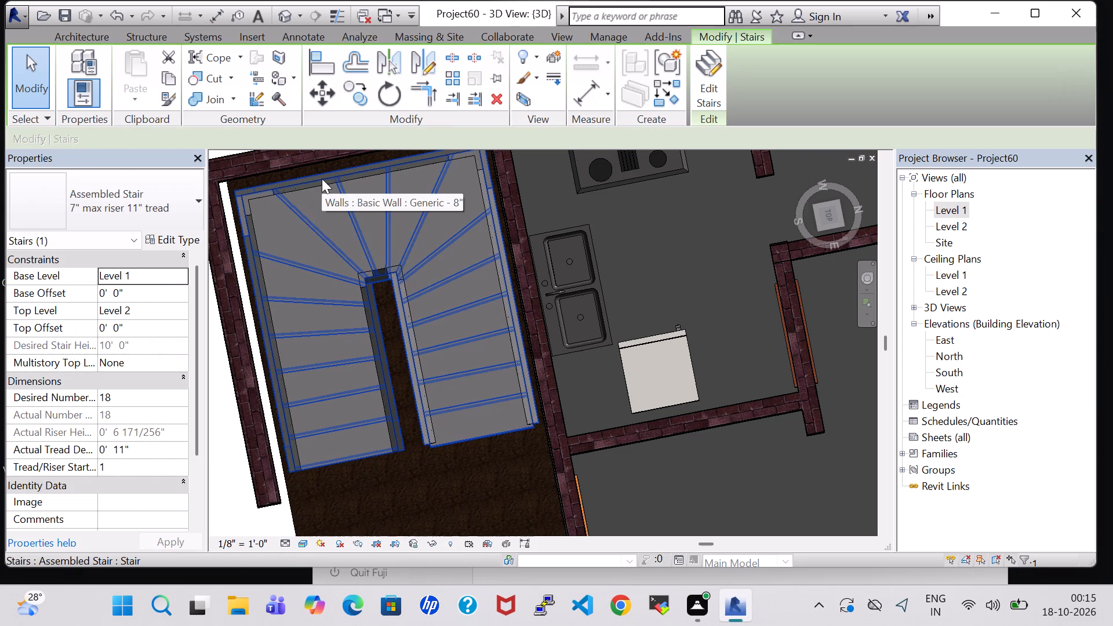
pyautogui.press('Up')
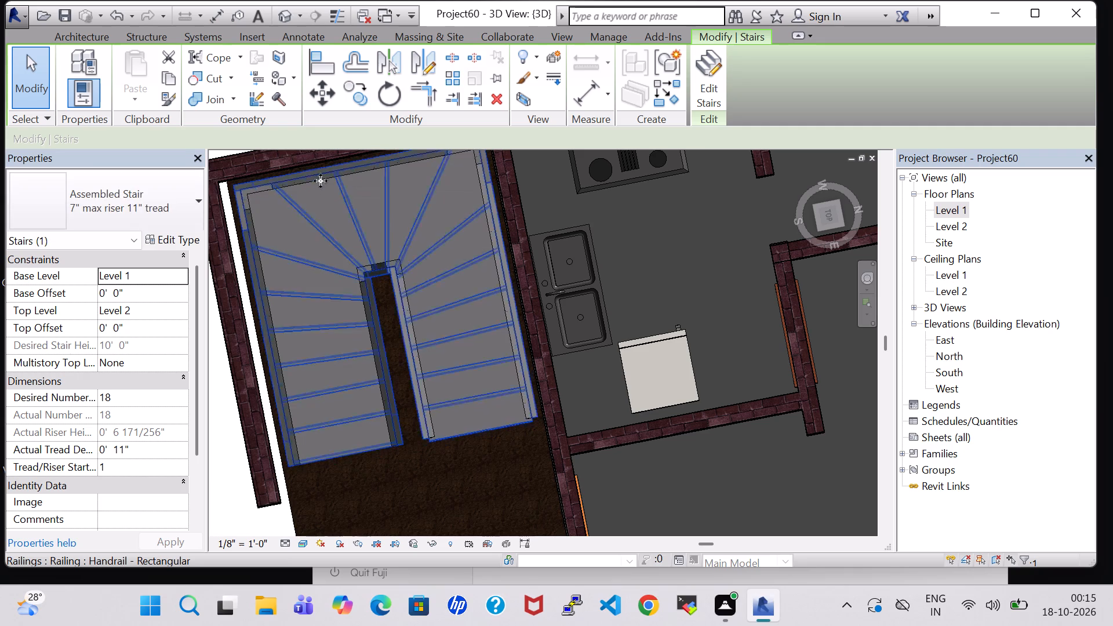
# Extend the porch topography surface with three points at elevation 0' 0" on the front walls' inner corners and inner end, and finish the surface.
pyautogui.moveTo(337, 497); pyautogui.dragTo(399, 396, button='middle')
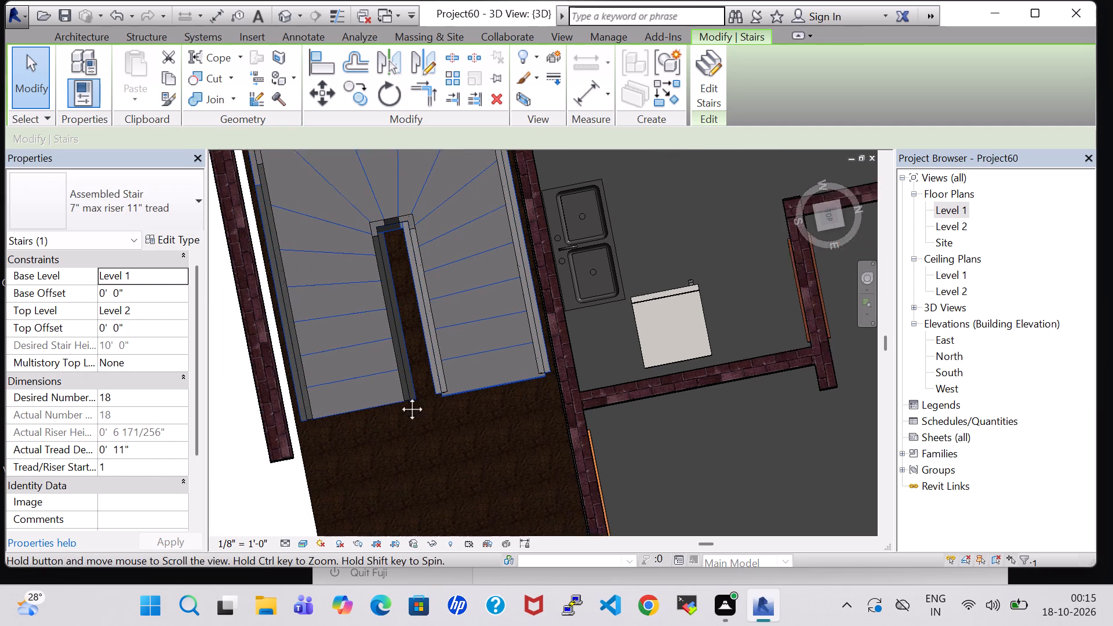
pyautogui.moveTo(399, 396); pyautogui.dragTo(463, 365, button='middle')
pyautogui.click(421, 395)
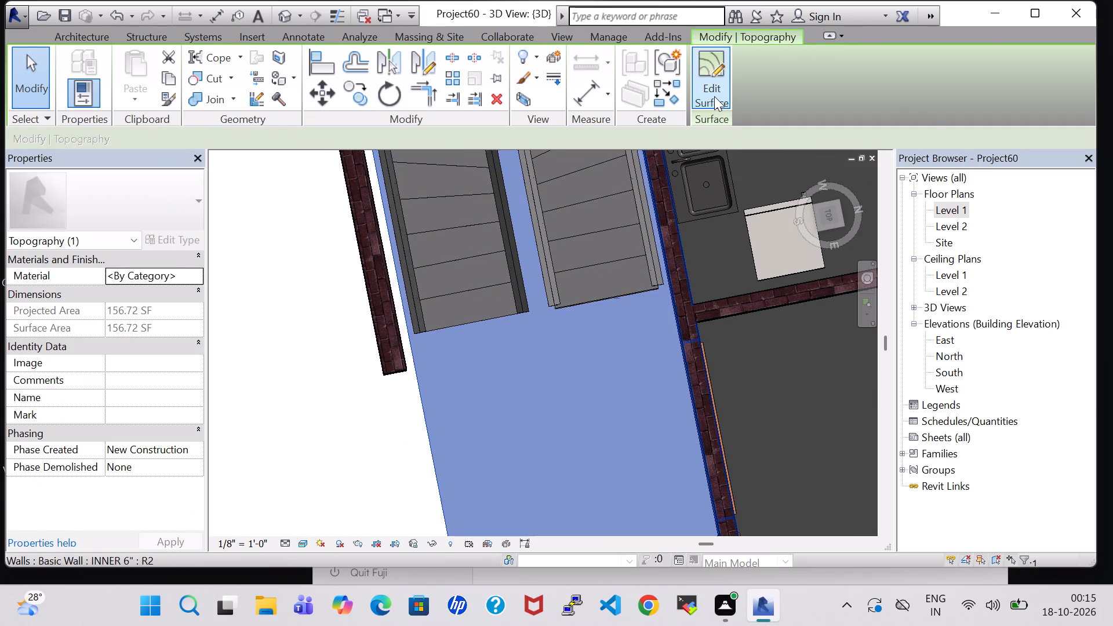
pyautogui.click(714, 96)
pyautogui.moveTo(569, 372); pyautogui.dragTo(615, 476, button='middle')
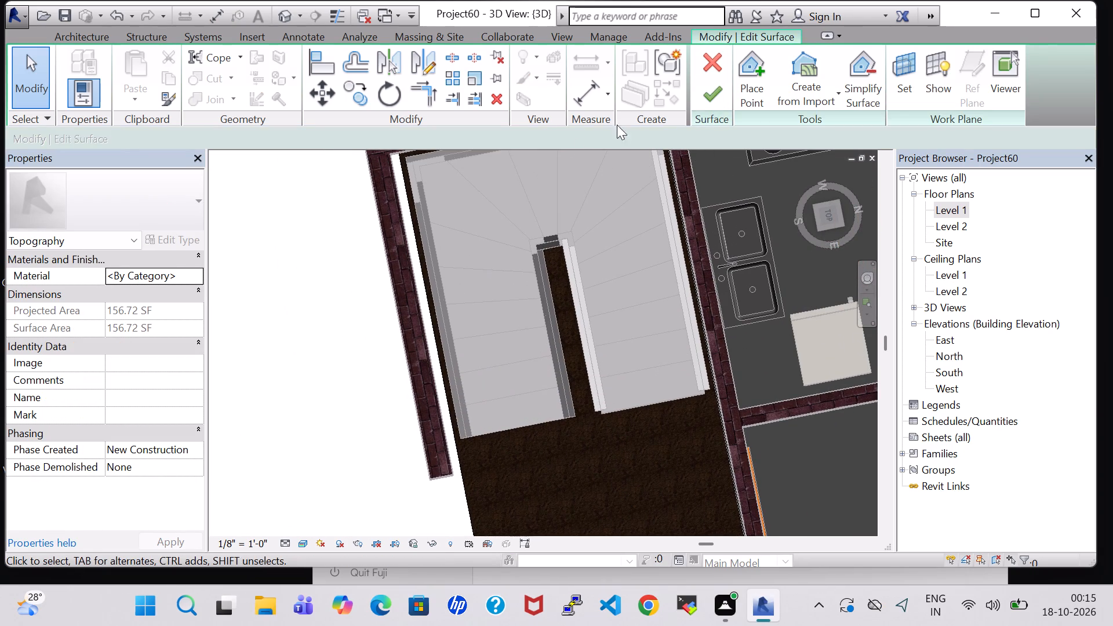
pyautogui.click(754, 86)
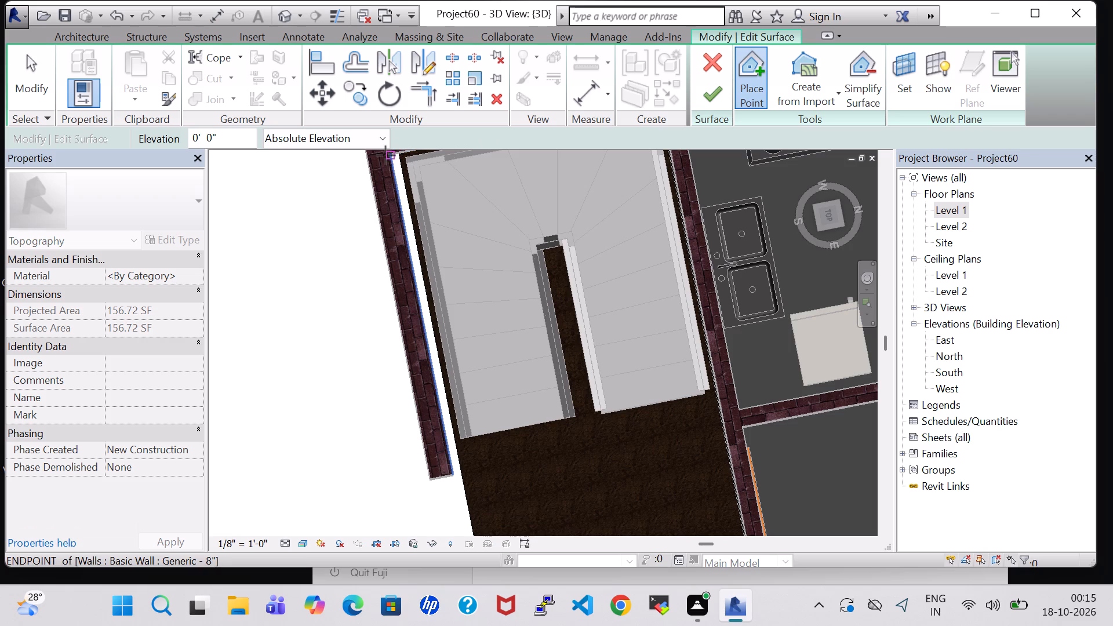
pyautogui.click(388, 155)
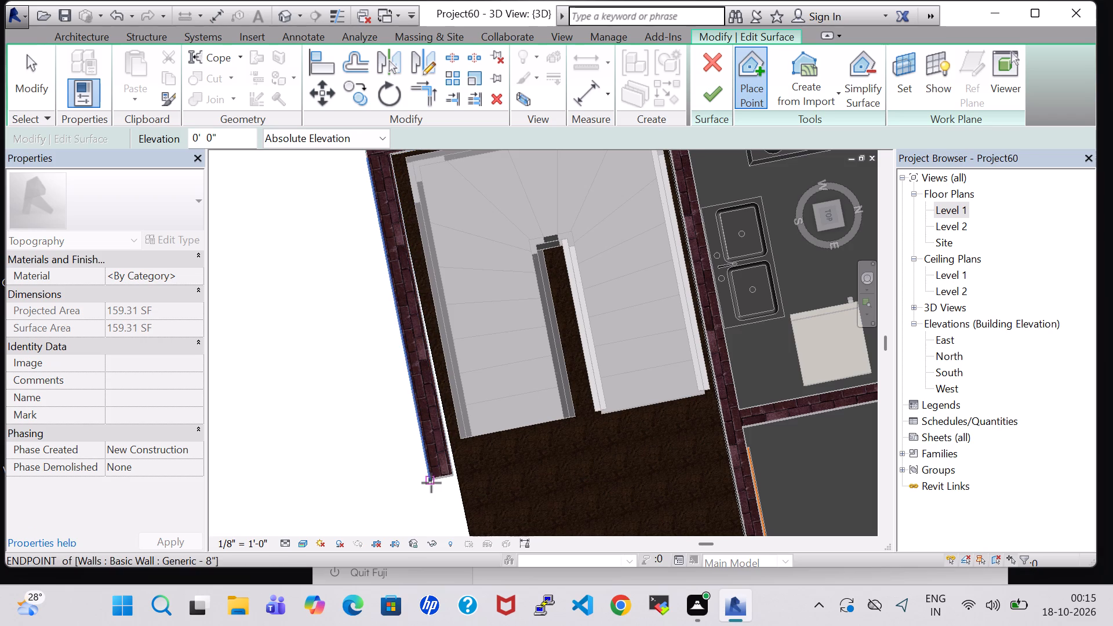
pyautogui.click(452, 476)
pyautogui.moveTo(537, 497); pyautogui.dragTo(526, 208, button='middle')
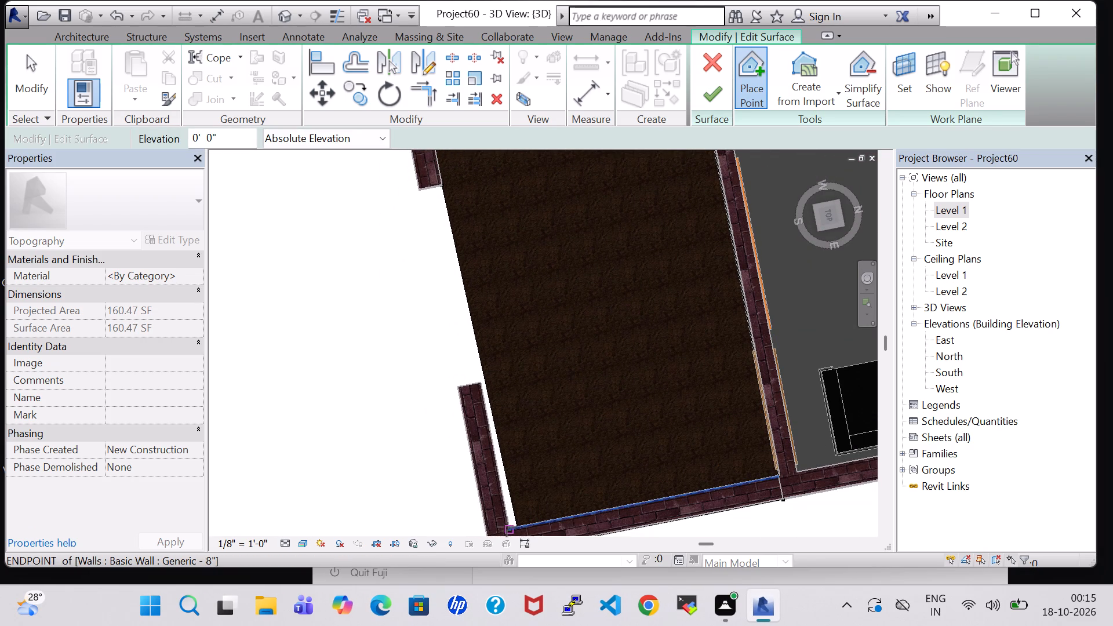
pyautogui.click(507, 527)
pyautogui.click(722, 100)
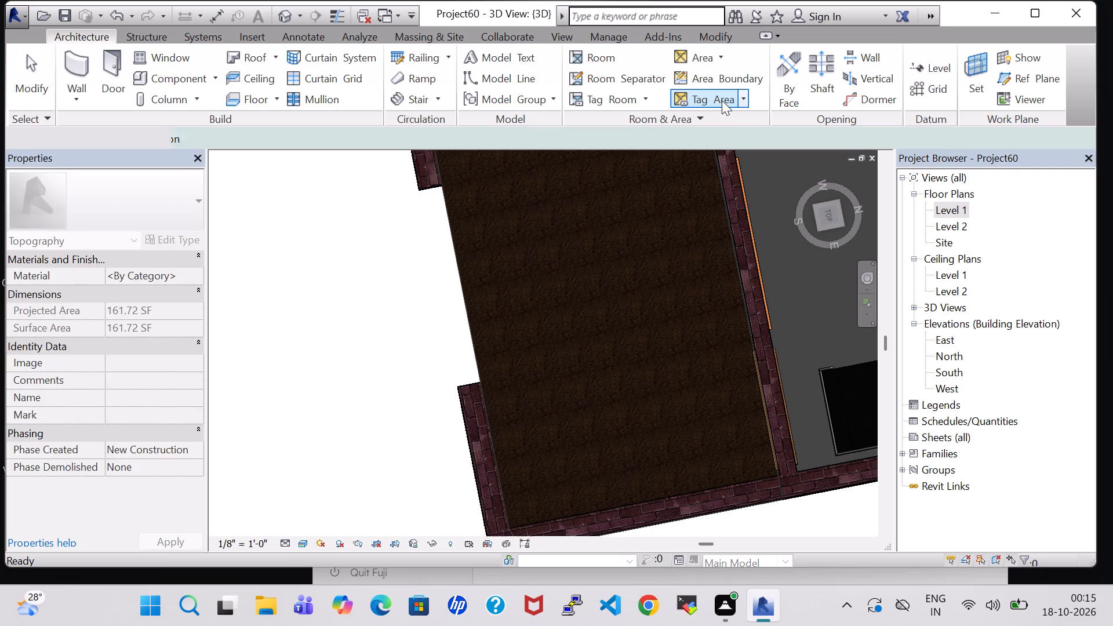
# On the Level 1 floor plan, set the unconnected height of the porch's east side wall to 2' 0".
pyautogui.doubleClick(957, 213)
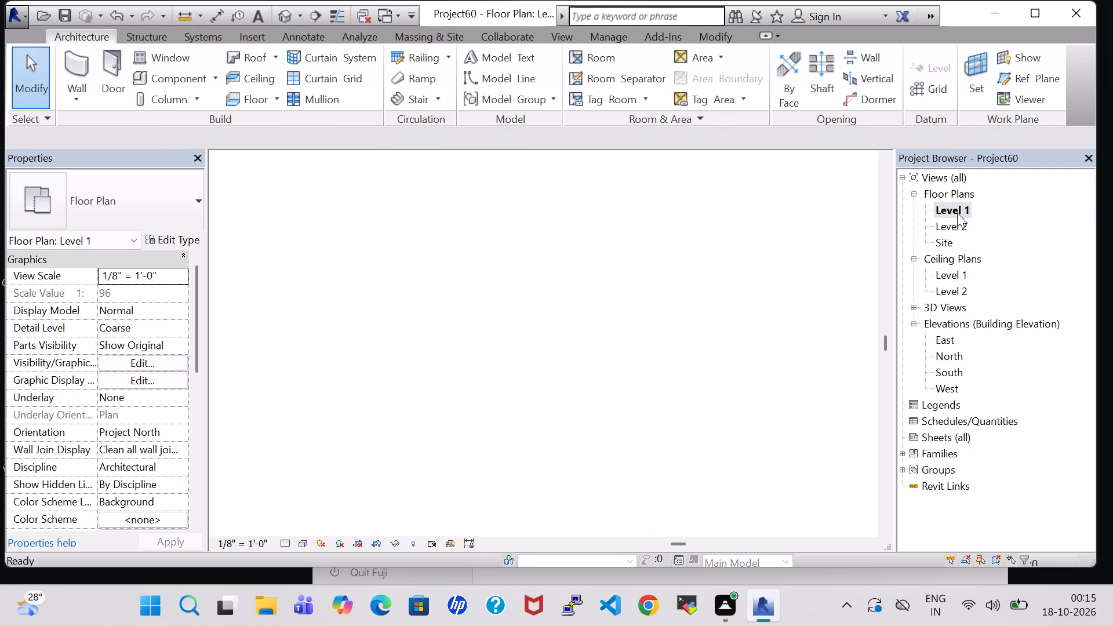
pyautogui.click(722, 316)
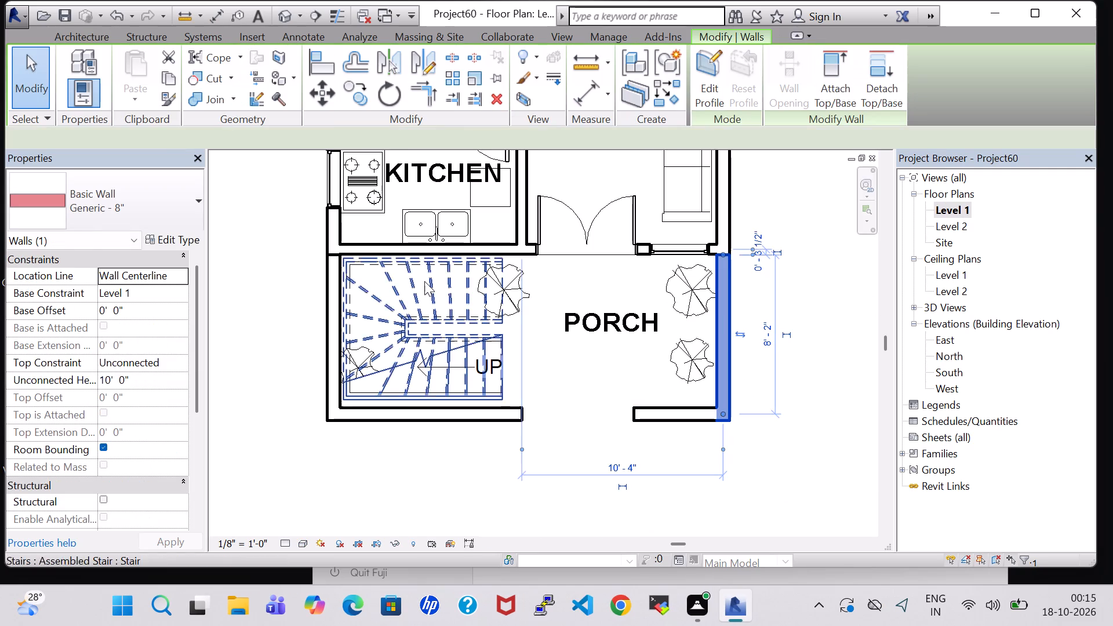
pyautogui.click(110, 381)
pyautogui.click(110, 381)
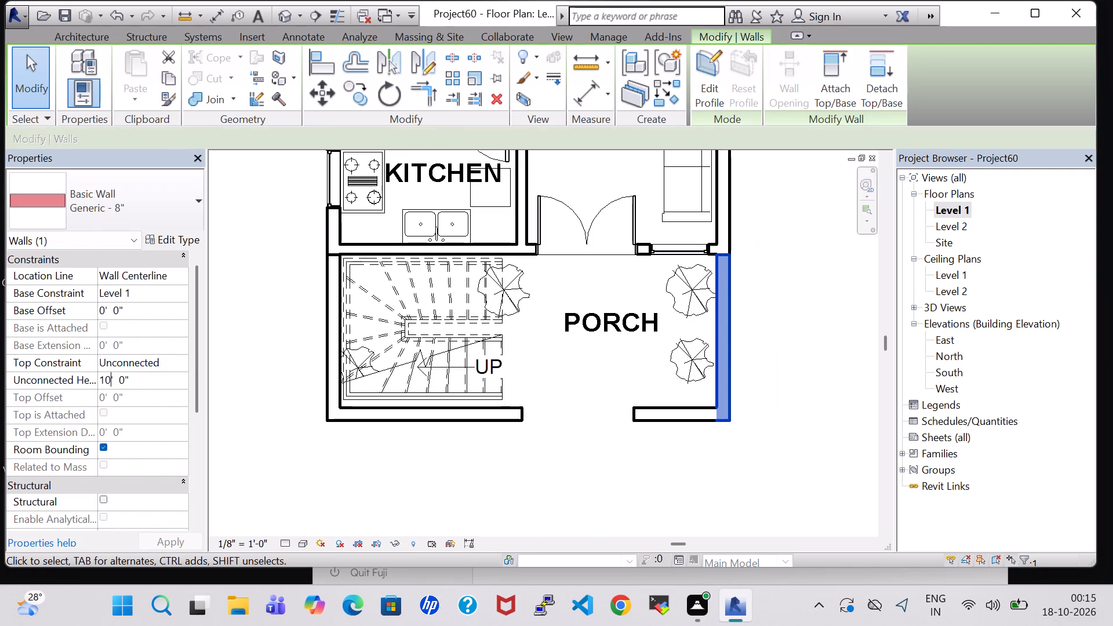
pyautogui.press('BackSpace')
pyautogui.press('BackSpace')
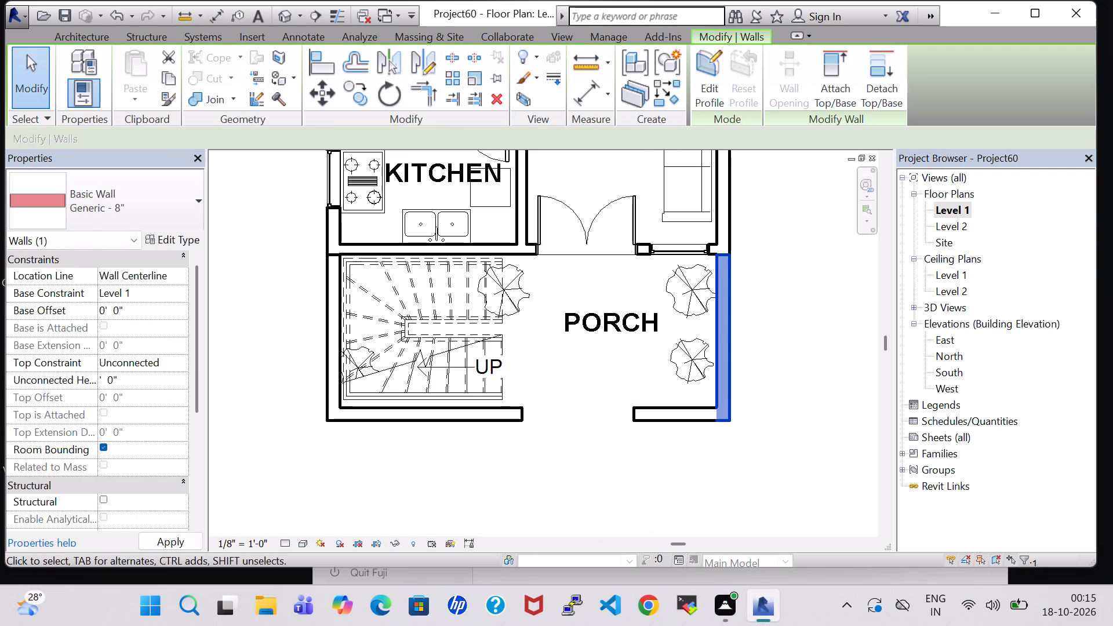
pyautogui.press('5')
pyautogui.press('BackSpace')
pyautogui.press('2')
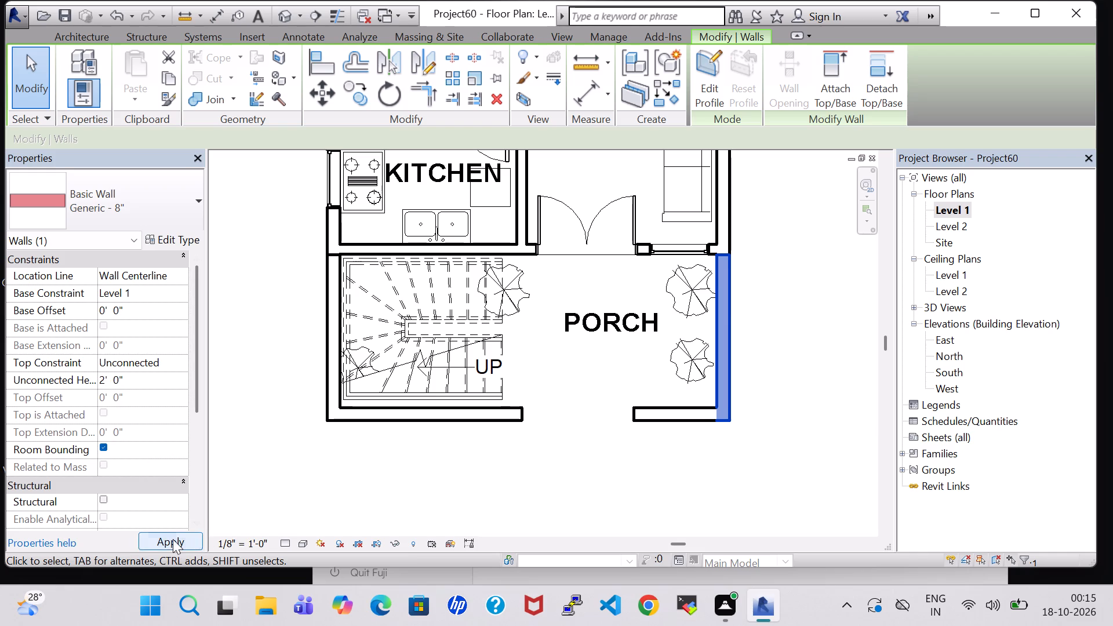
pyautogui.click(173, 539)
# Set the unconnected height of the porch's short front wall, east of the entrance opening, to 2' 0".
pyautogui.doubleClick(652, 425)
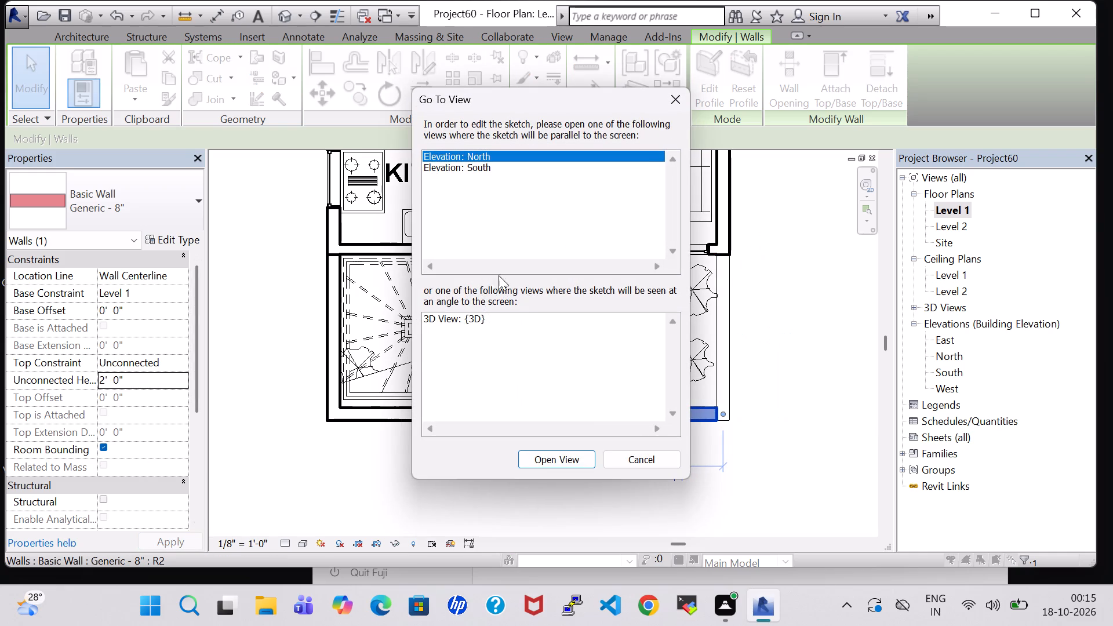
pyautogui.click(687, 104)
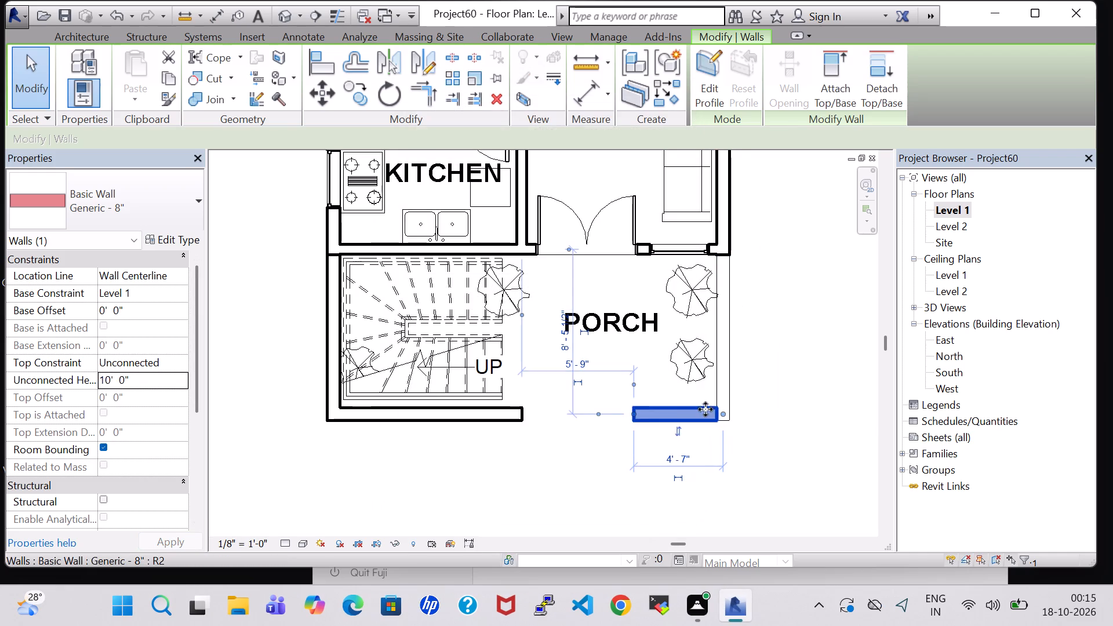
pyautogui.click(601, 442)
pyautogui.click(696, 406)
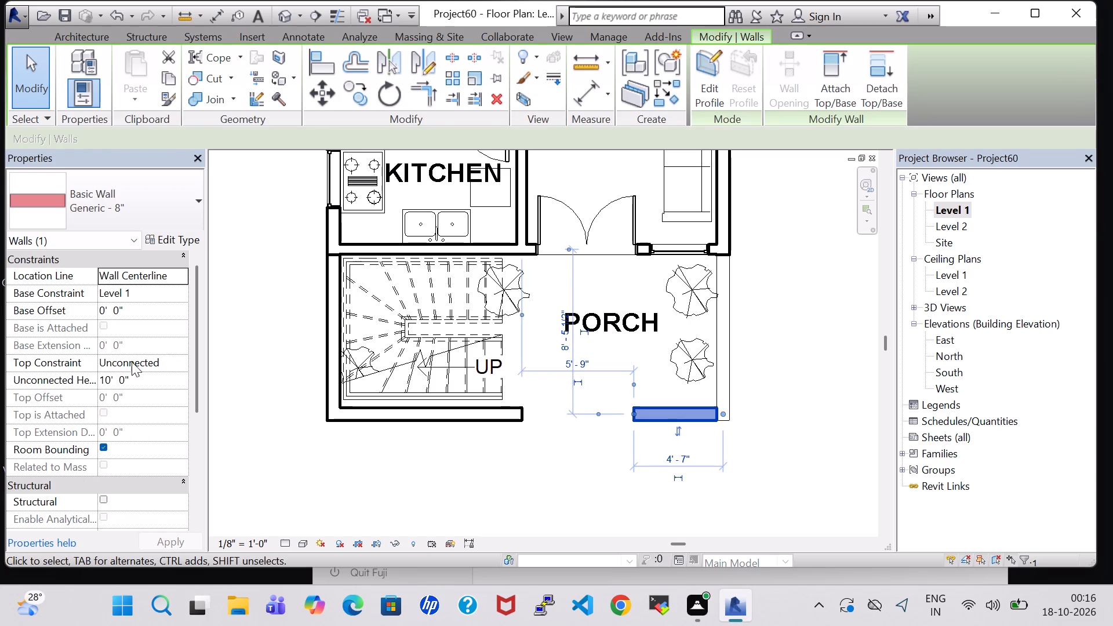
pyautogui.click(112, 376)
pyautogui.press('BackSpace')
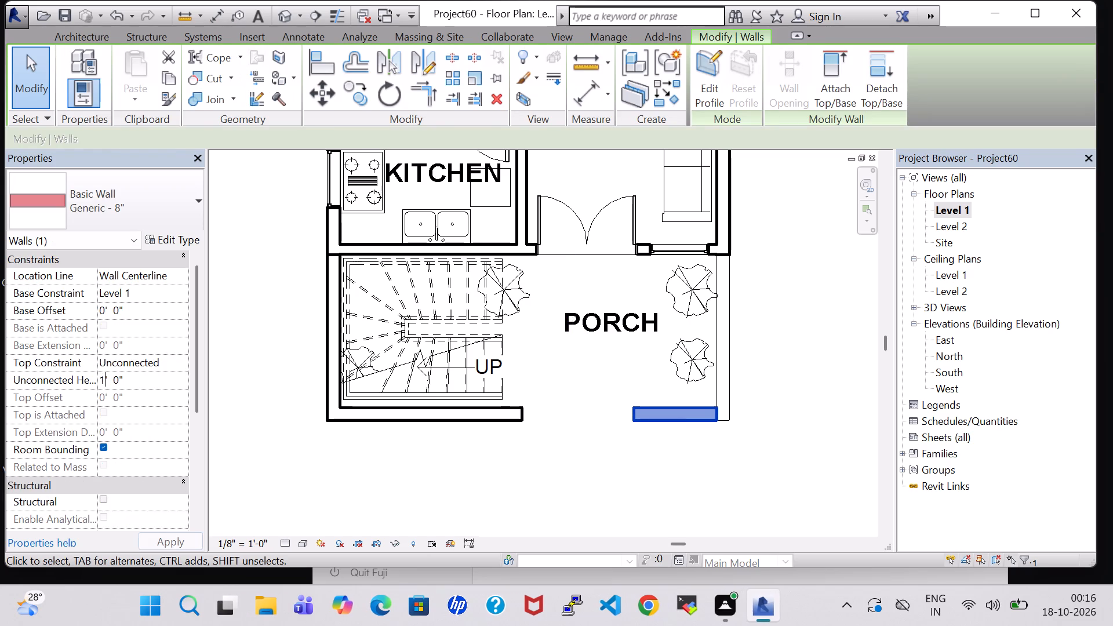
pyautogui.press('BackSpace')
pyautogui.press('2')
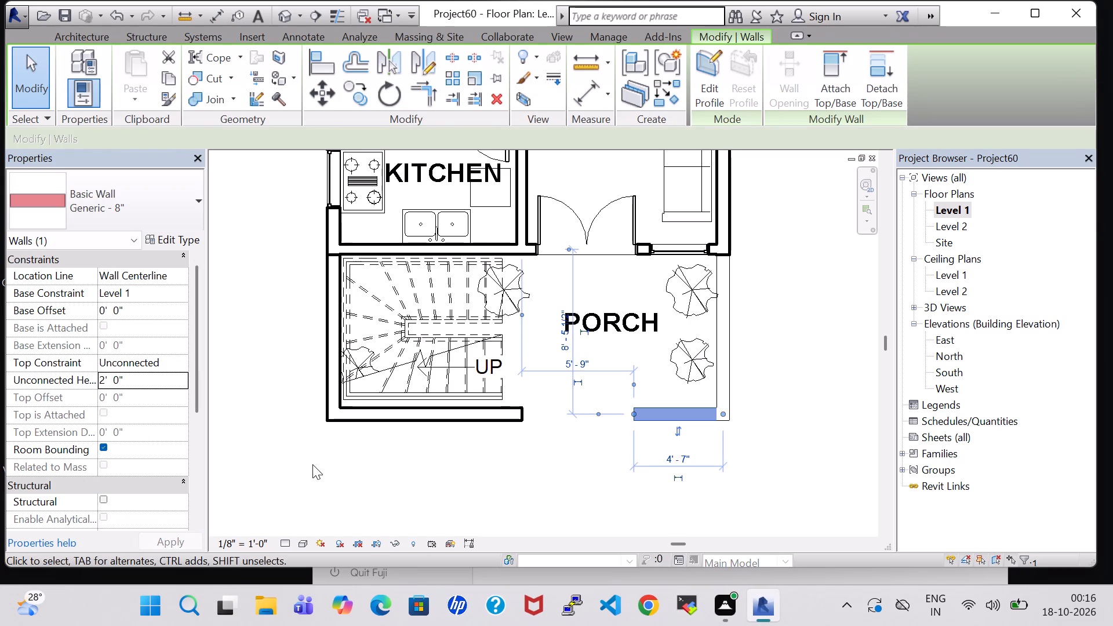
pyautogui.press('Return')
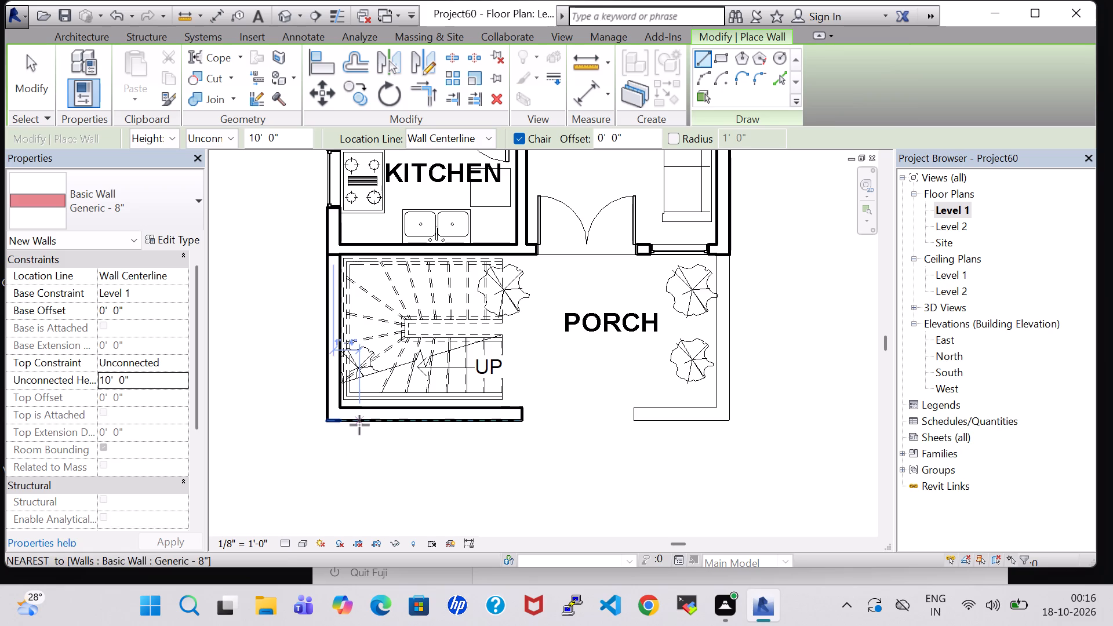
pyautogui.press('Escape')
# Set the unconnected height of the porch's front wall beside the staircase to 2' 0".
pyautogui.click(399, 422)
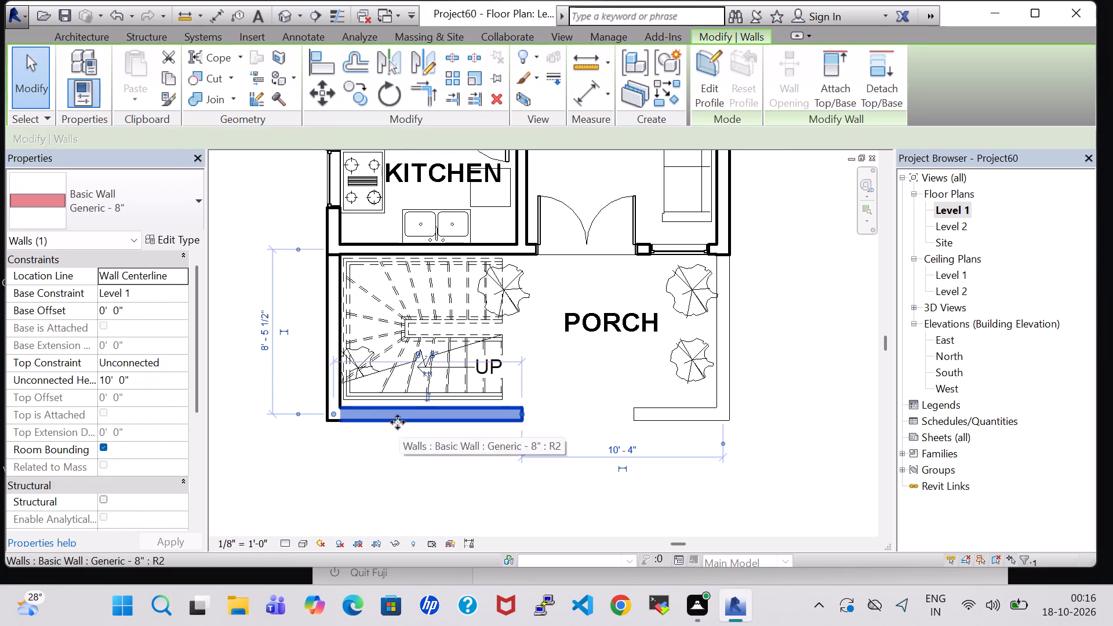
pyautogui.click(107, 385)
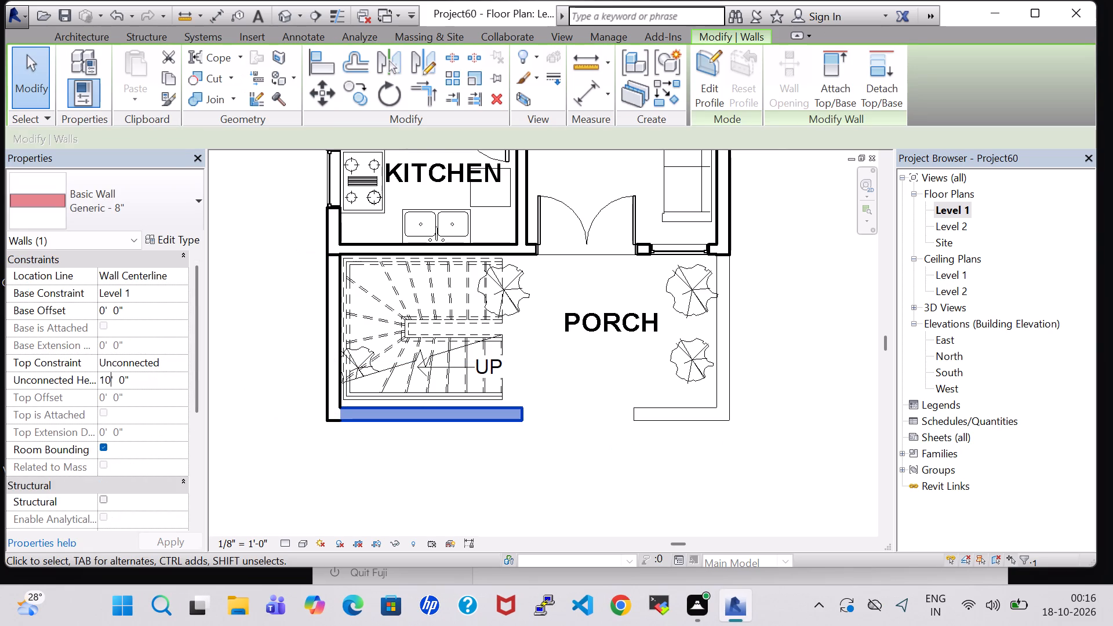
pyautogui.click(109, 381)
pyautogui.press('BackSpace')
pyautogui.press('BackSpace')
pyautogui.press('2')
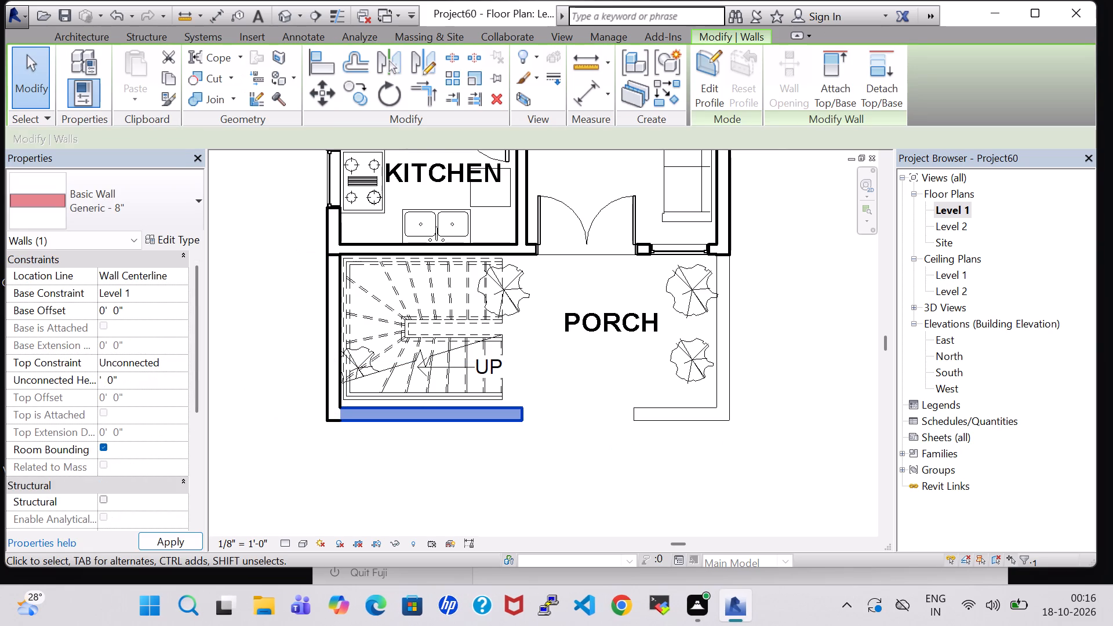
pyautogui.click(180, 535)
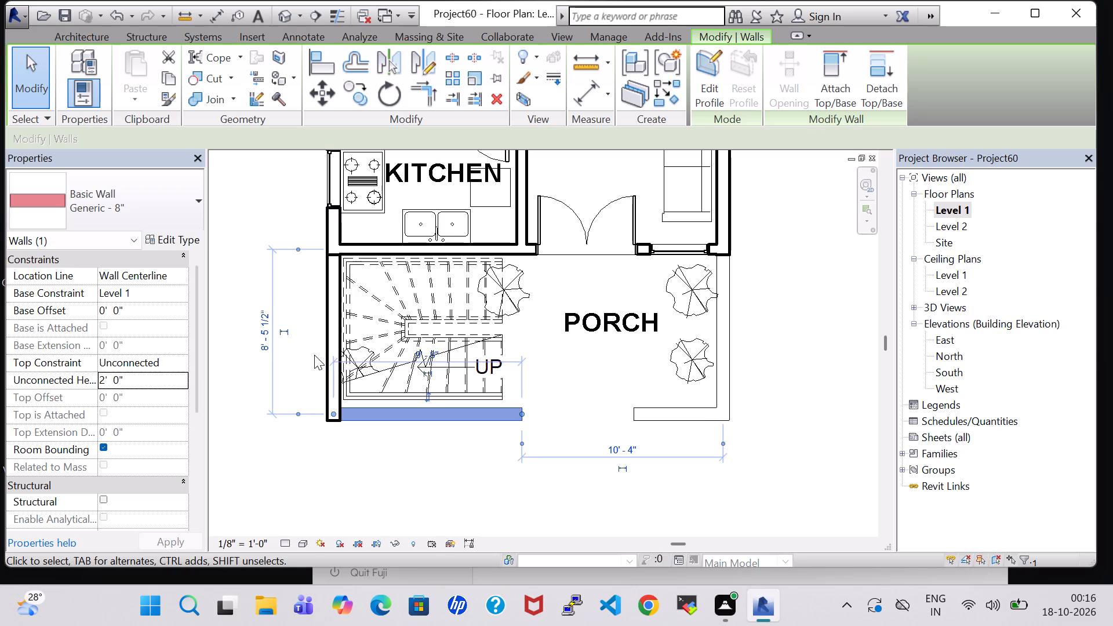
# Set the unconnected height of the porch's west side wall to 2' 0".
pyautogui.click(328, 354)
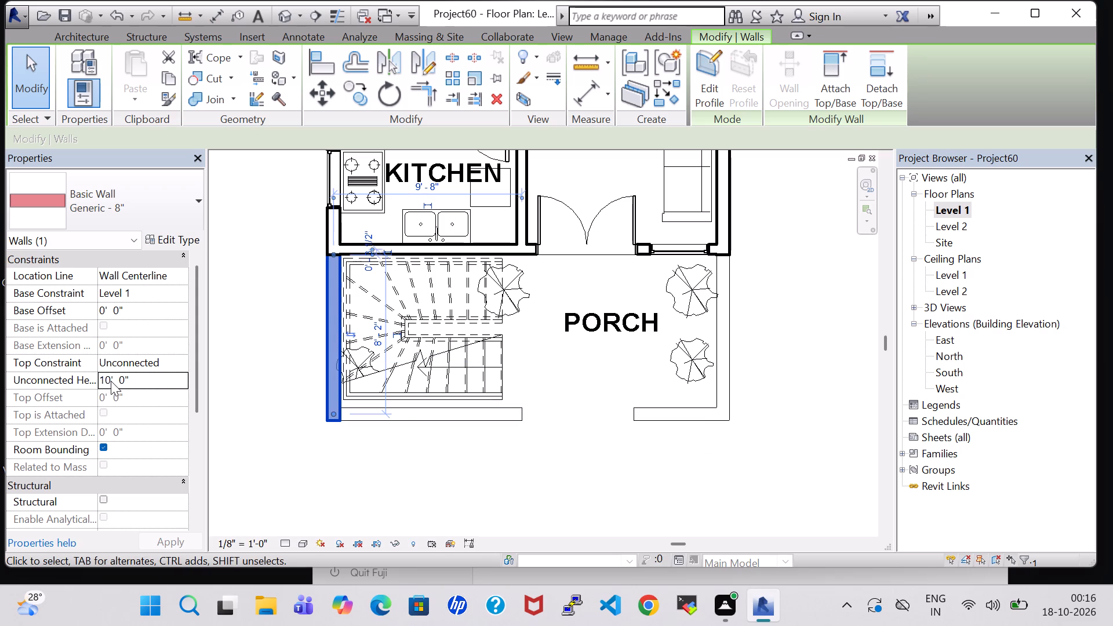
pyautogui.click(111, 381)
pyautogui.press('BackSpace')
pyautogui.press('BackSpace')
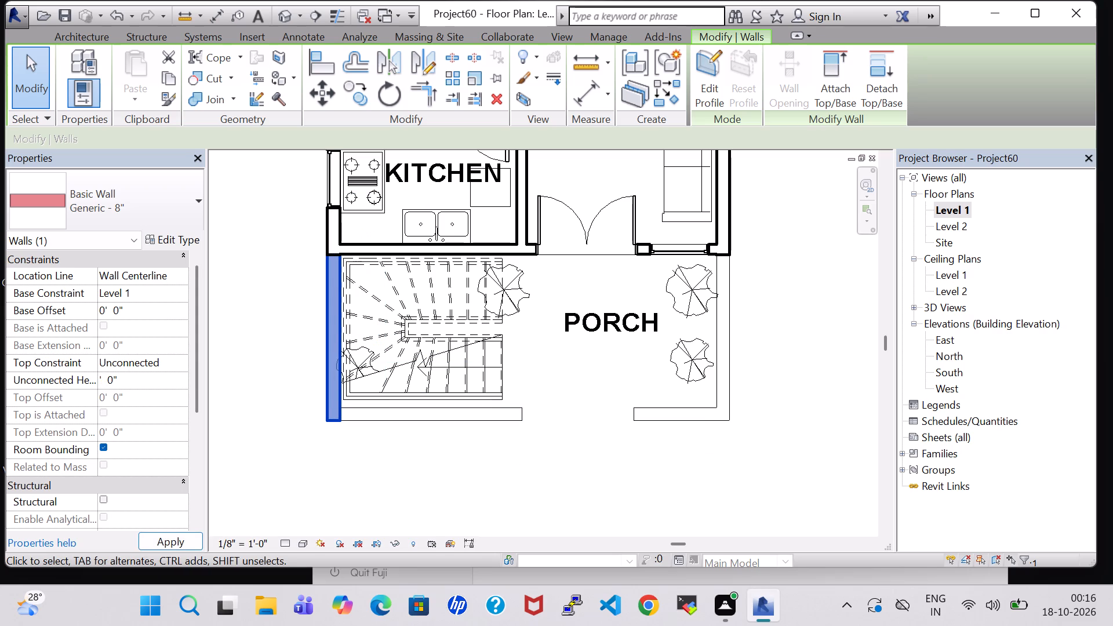
pyautogui.press('2')
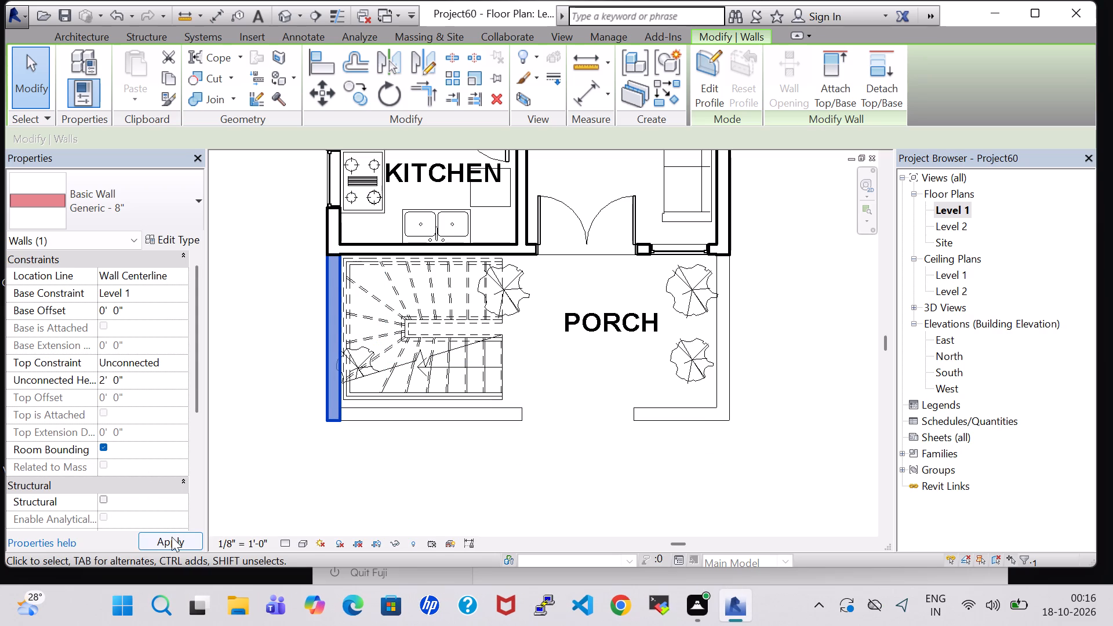
pyautogui.click(172, 538)
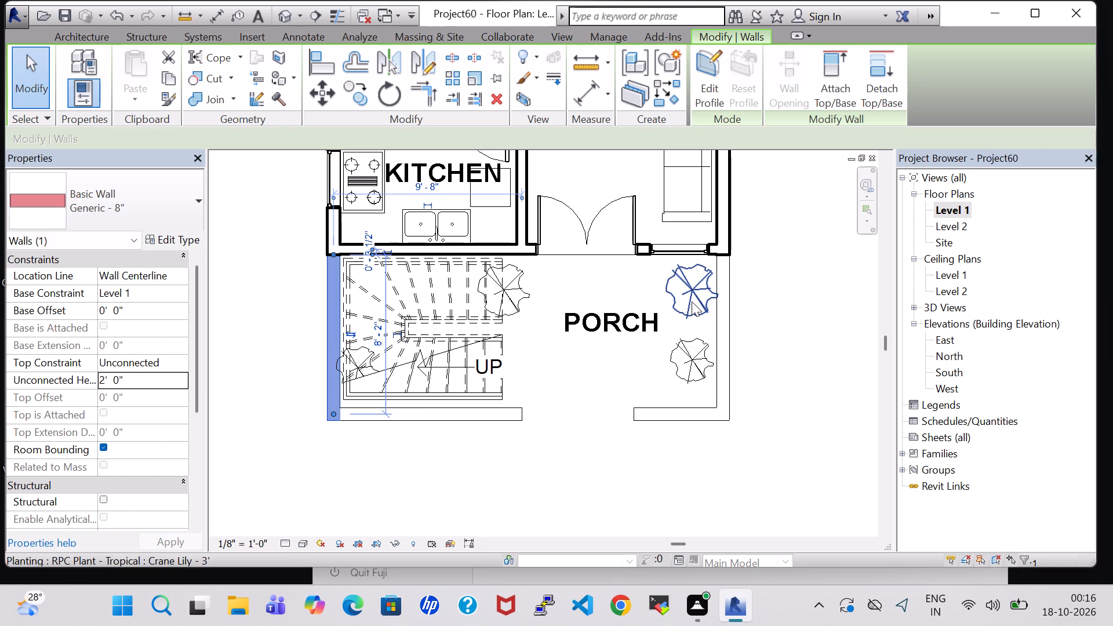
# Examine the lowered porch walls, the staircase and the planting around them in the default 3D view.
pyautogui.click(290, 9)
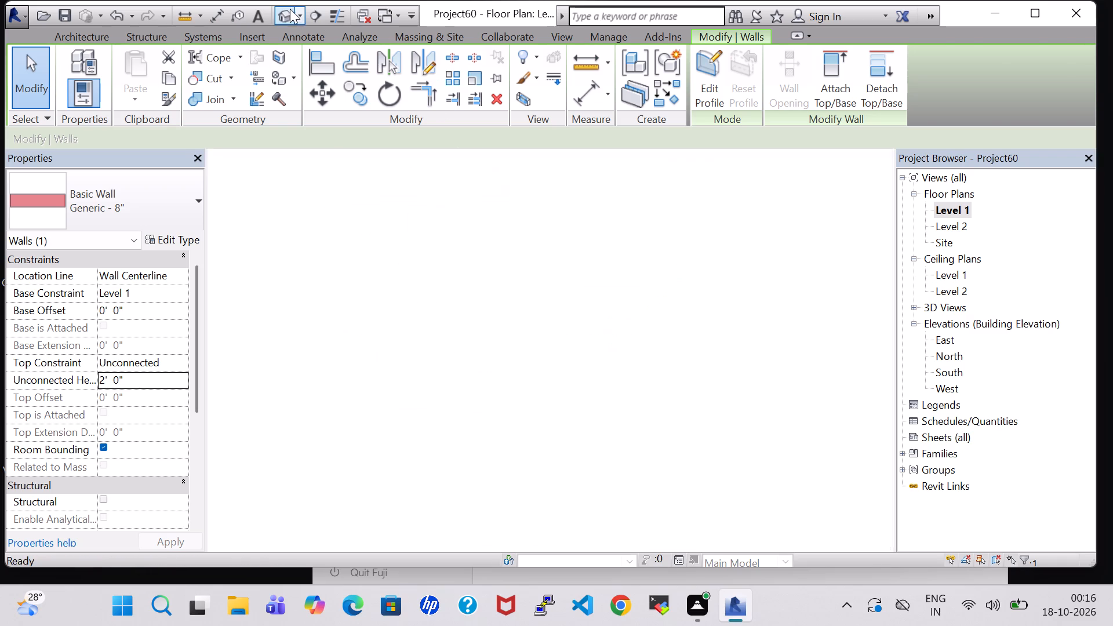
pyautogui.scroll(1, 226, 387)
pyautogui.keyDown('shift'); pyautogui.moveTo(226, 387); pyautogui.dragTo(352, 360, button='middle'); pyautogui.keyUp('shift')
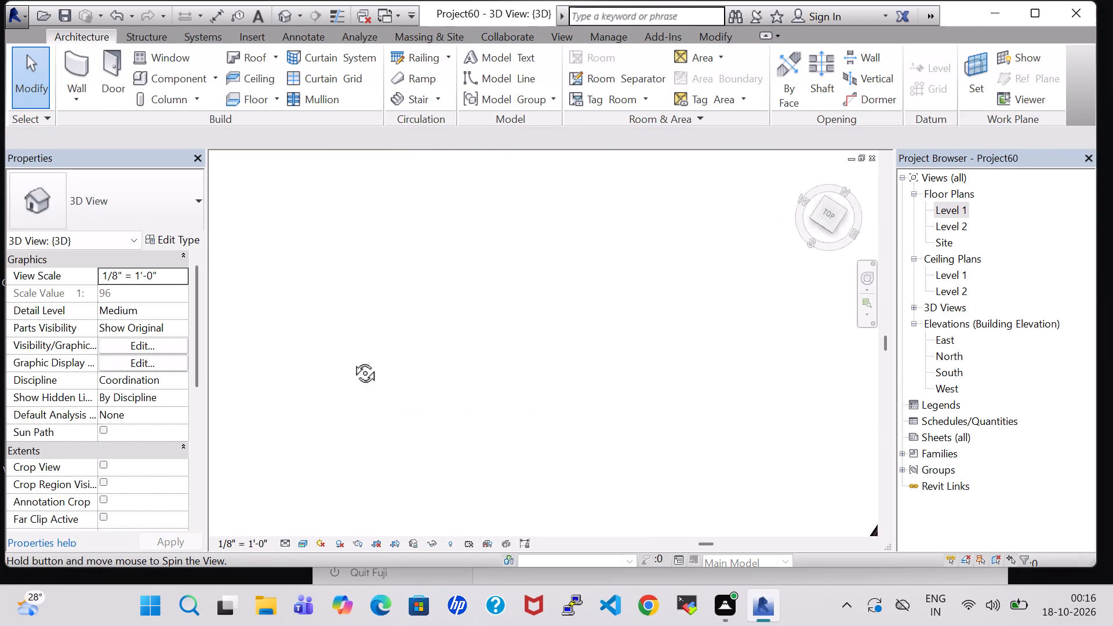
pyautogui.keyDown('shift'); pyautogui.moveTo(352, 360); pyautogui.dragTo(416, 341, button='middle'); pyautogui.keyUp('shift')
pyautogui.moveTo(610, 359); pyautogui.dragTo(134, 274, button='middle')
pyautogui.scroll(-6, 759, 392)
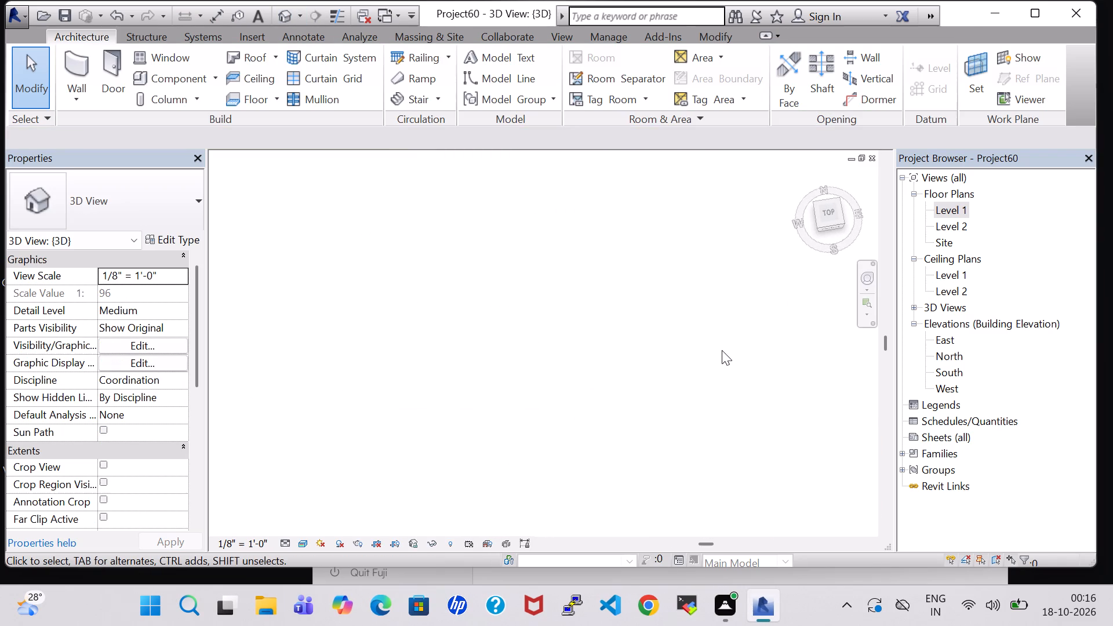
pyautogui.scroll(-3, 722, 350)
pyautogui.moveTo(592, 345); pyautogui.dragTo(428, 312, button='middle')
pyautogui.scroll(1, 710, 421)
pyautogui.keyDown('shift'); pyautogui.moveTo(710, 421); pyautogui.dragTo(696, 361, button='middle'); pyautogui.keyUp('shift')
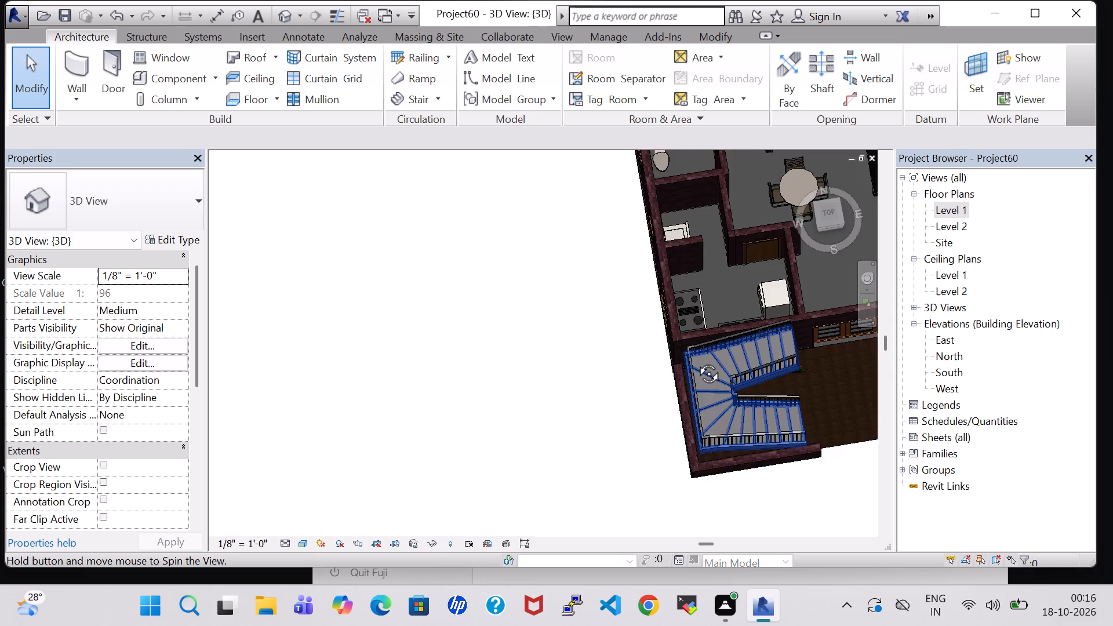
pyautogui.keyDown('shift'); pyautogui.moveTo(696, 361); pyautogui.dragTo(675, 295, button='middle'); pyautogui.keyUp('shift')
pyautogui.scroll(5, 727, 293)
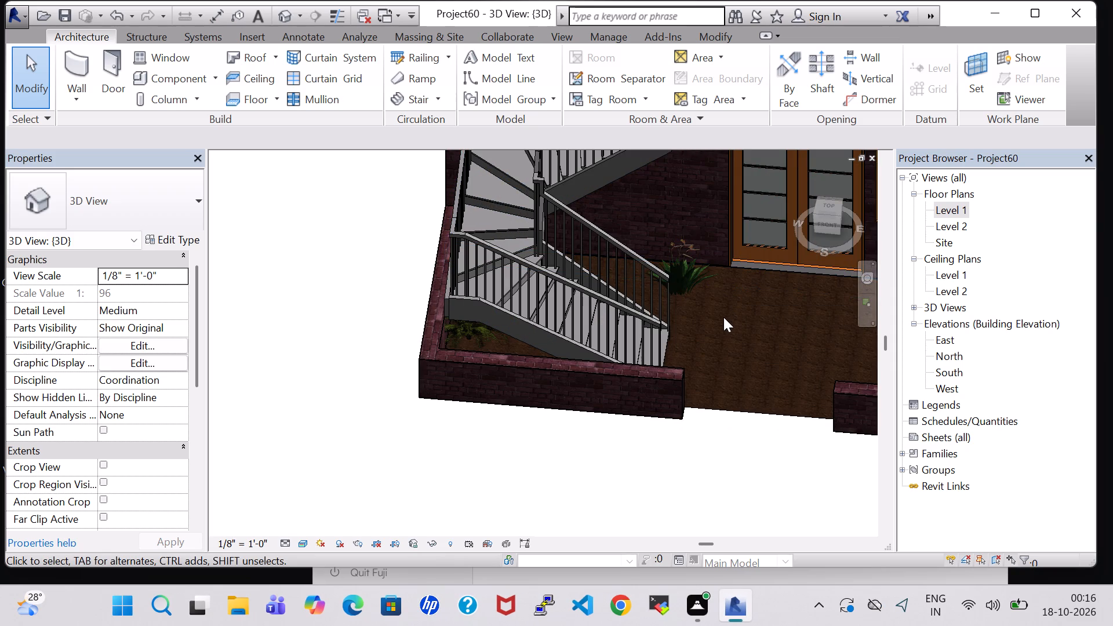
pyautogui.moveTo(721, 312); pyautogui.dragTo(721, 327, button='middle')
pyautogui.middleClick(721, 325)
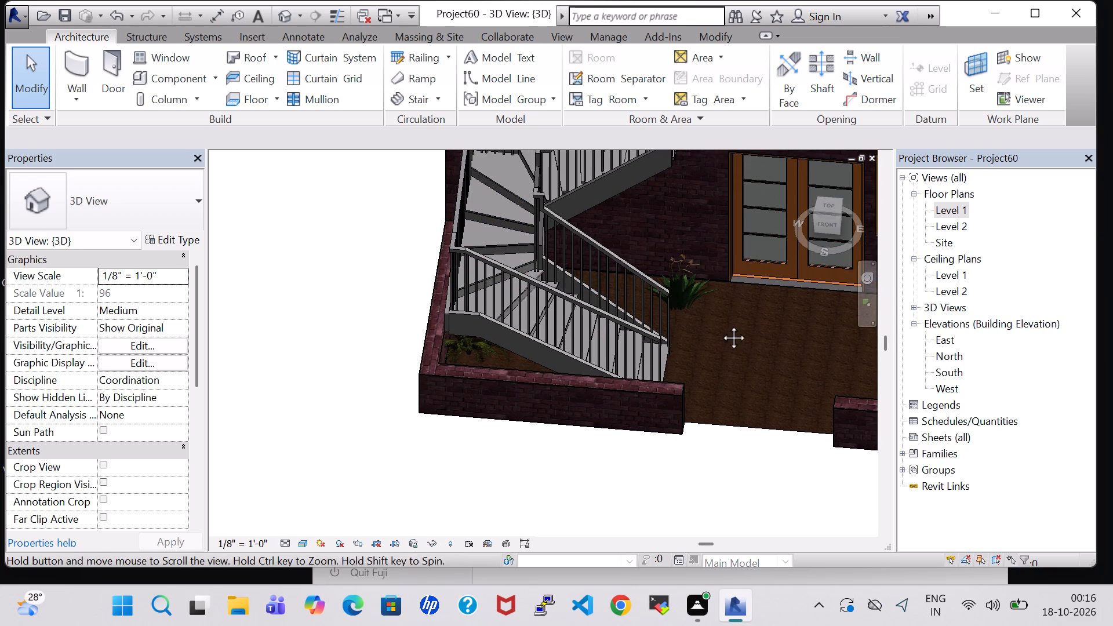
pyautogui.scroll(1, 721, 325)
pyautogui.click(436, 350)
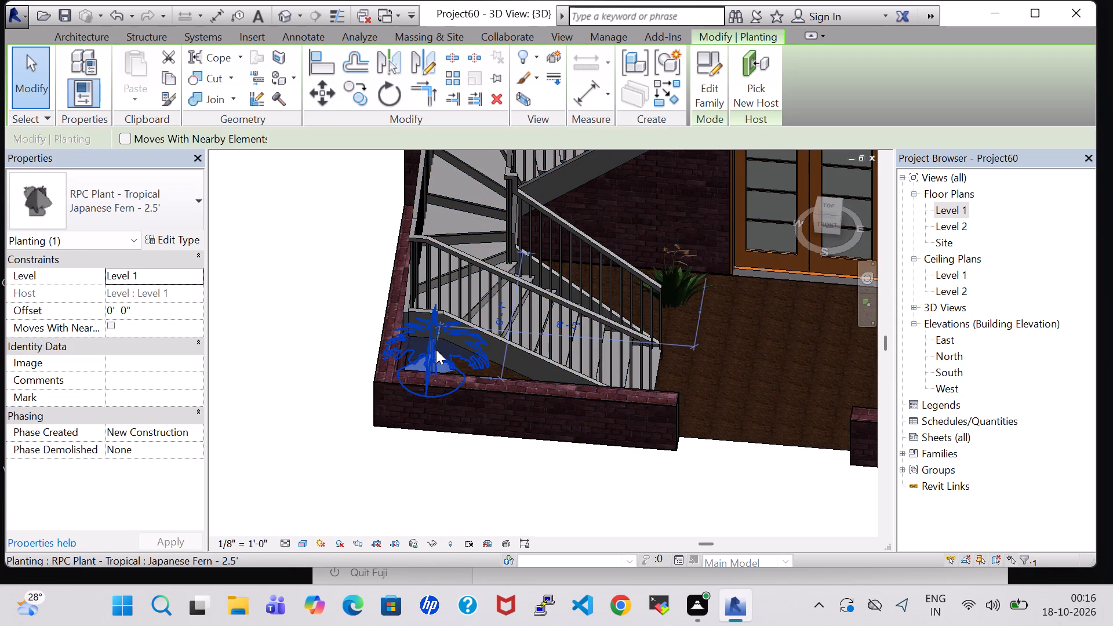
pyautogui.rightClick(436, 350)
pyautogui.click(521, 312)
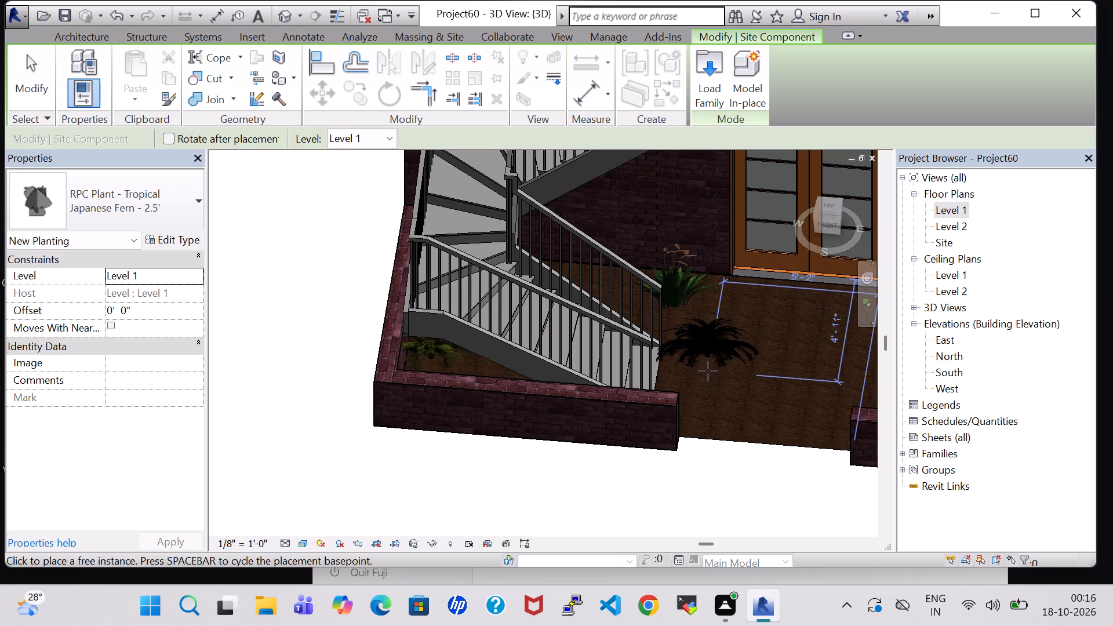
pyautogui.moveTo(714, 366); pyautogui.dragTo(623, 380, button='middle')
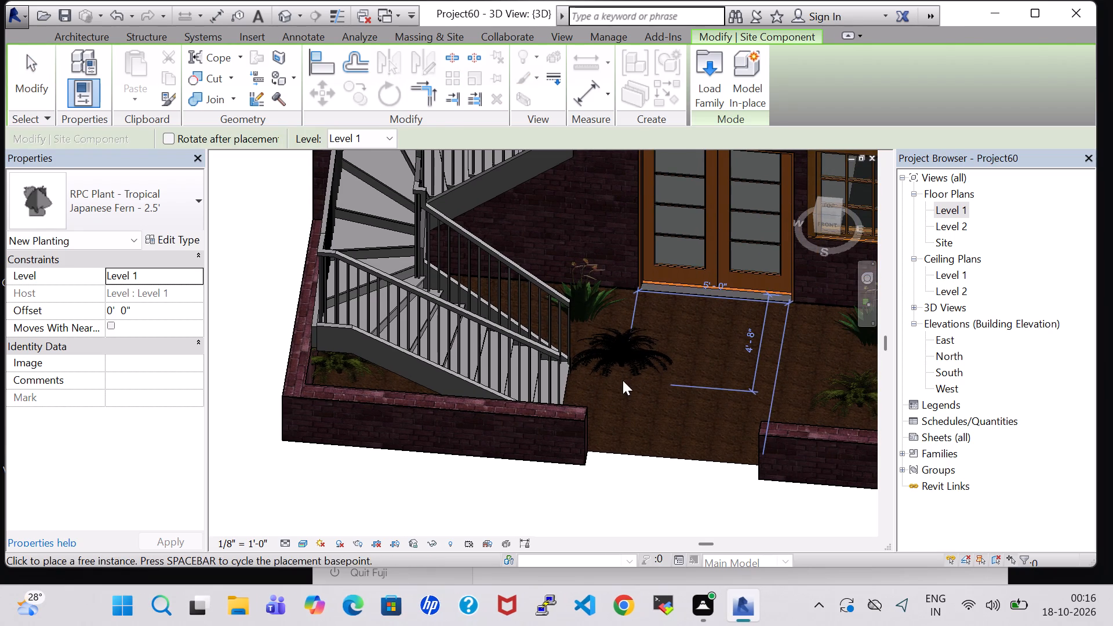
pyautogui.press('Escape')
# Delete the Japanese Fern in the corner beneath the porch staircase.
pyautogui.click(337, 365)
pyautogui.press('Delete')
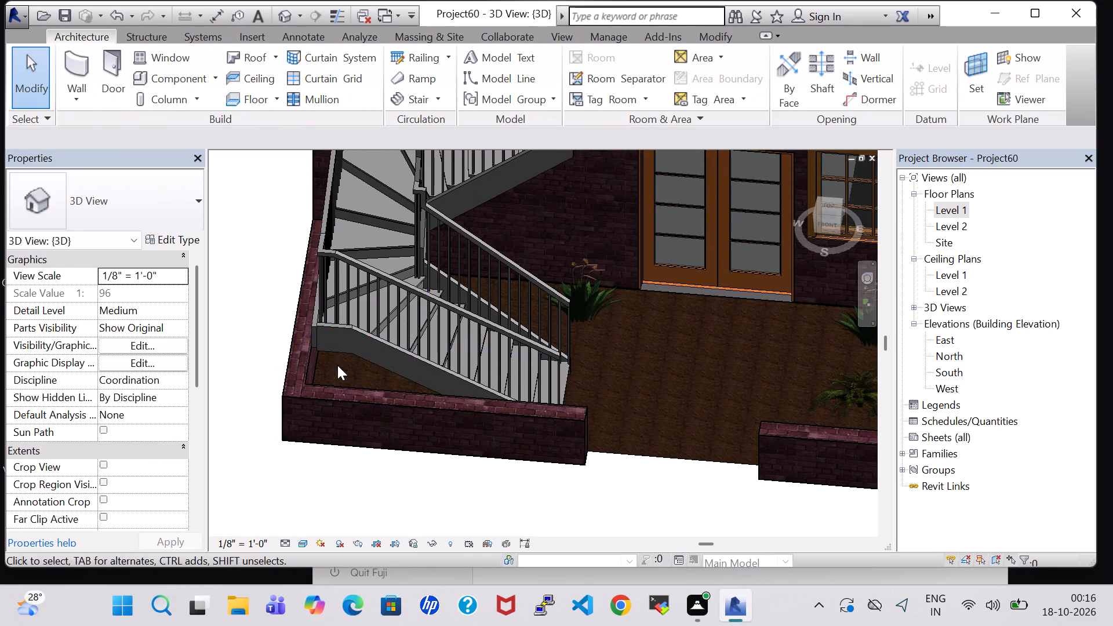
pyautogui.click(663, 366)
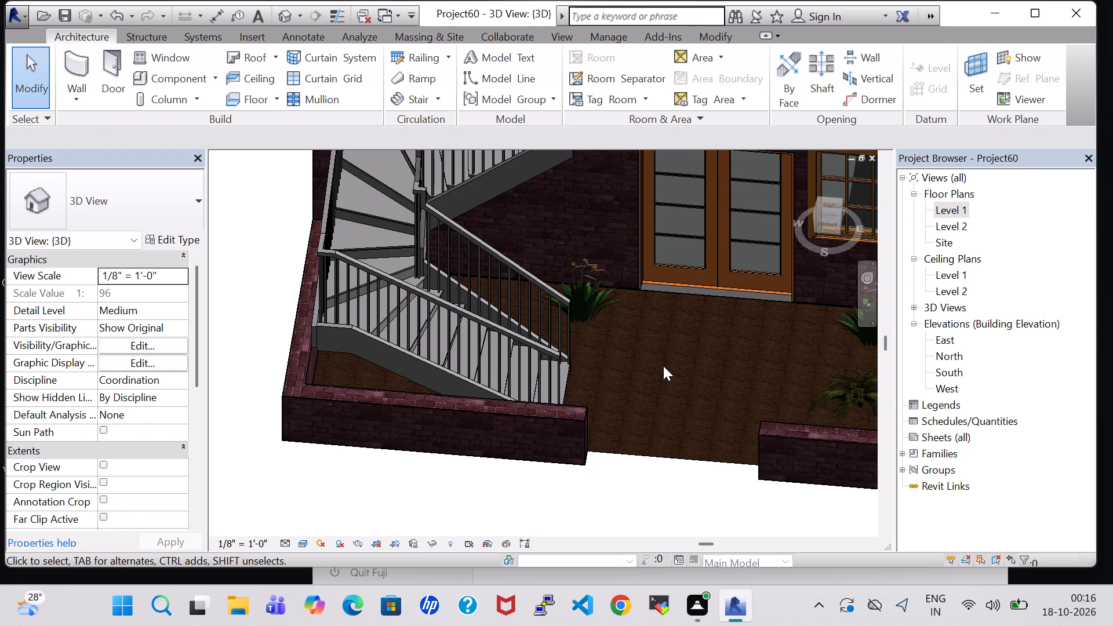
# From the porch's east side wall on Level 1, change the Generic - 8" wall type's structure layer material to Birch.
pyautogui.keyDown('shift'); pyautogui.scroll(1, 651, 489); pyautogui.keyUp('shift')
pyautogui.keyDown('shift'); pyautogui.moveTo(651, 489); pyautogui.dragTo(647, 456, button='middle'); pyautogui.keyUp('shift')
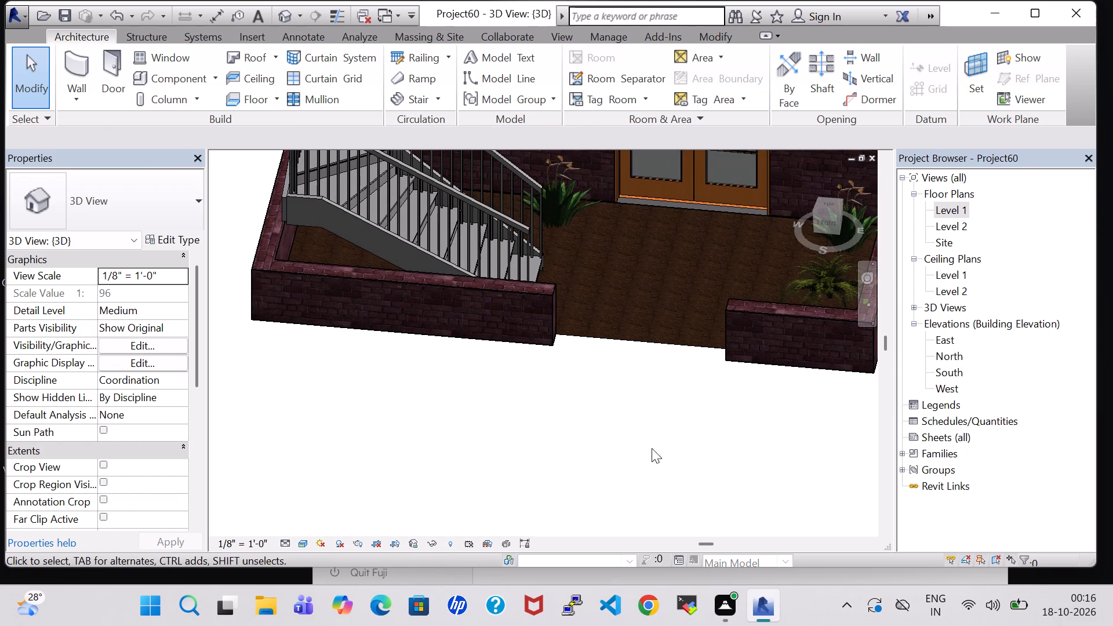
pyautogui.moveTo(674, 442); pyautogui.dragTo(603, 490, button='middle')
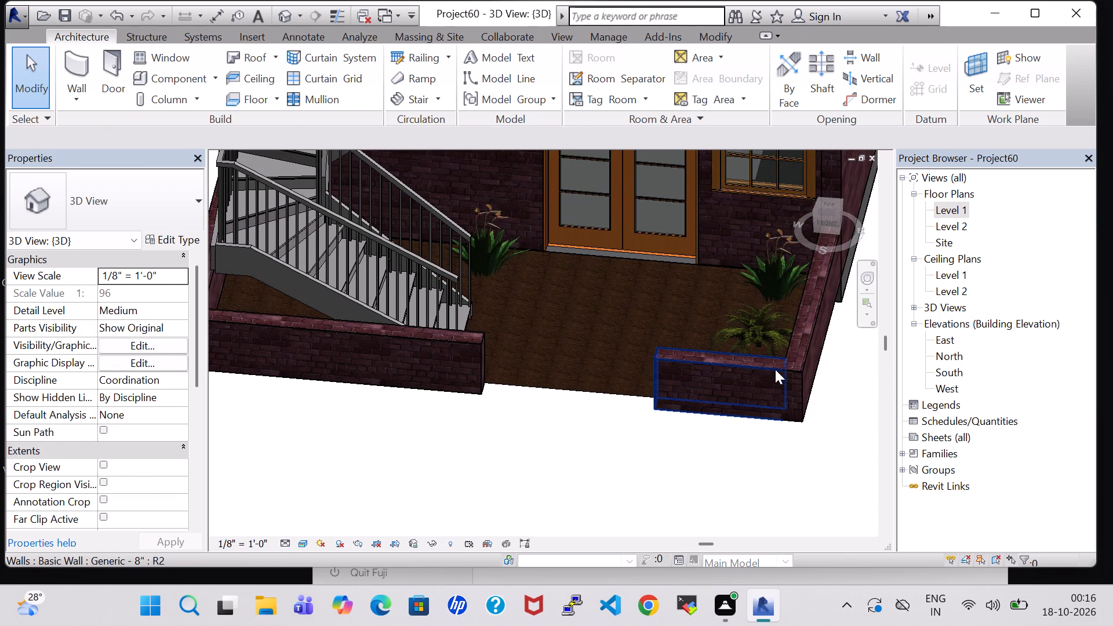
pyautogui.doubleClick(959, 210)
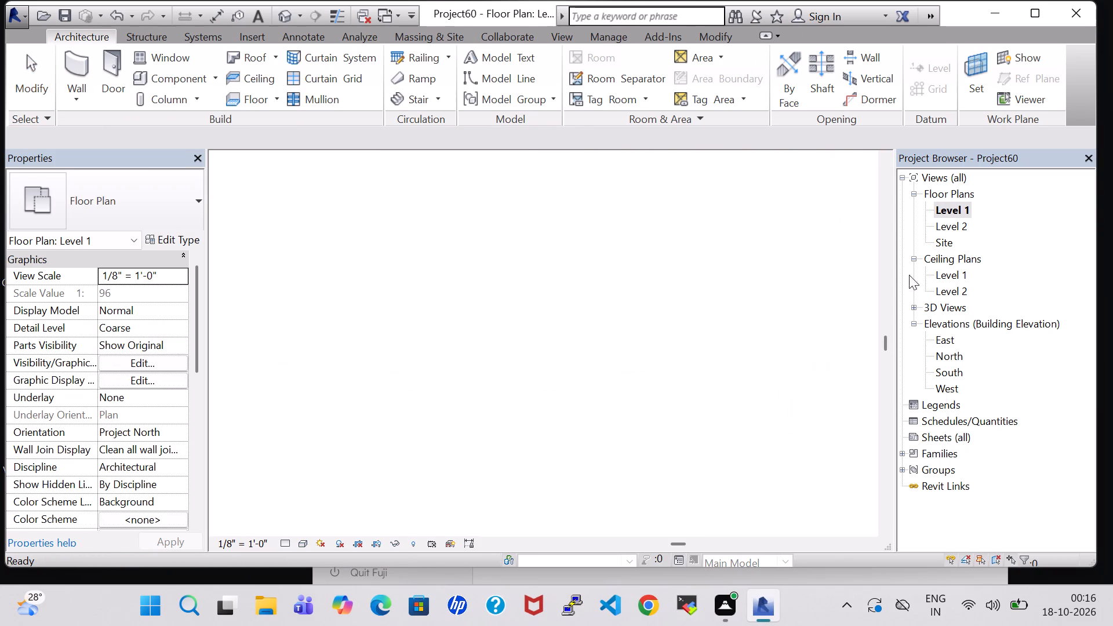
pyautogui.click(731, 336)
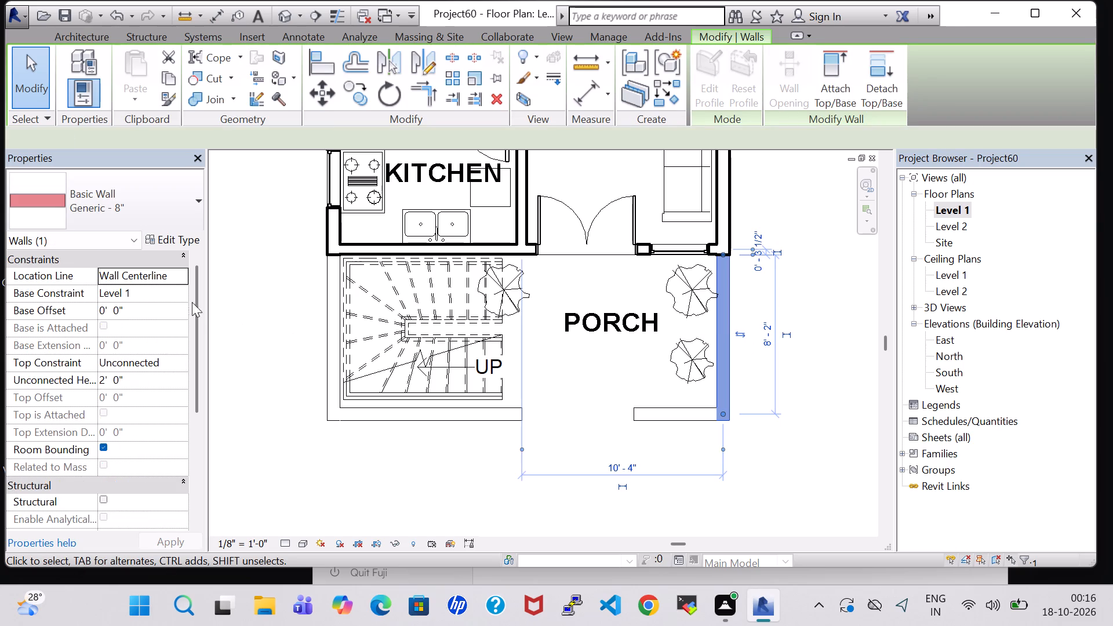
pyautogui.click(169, 245)
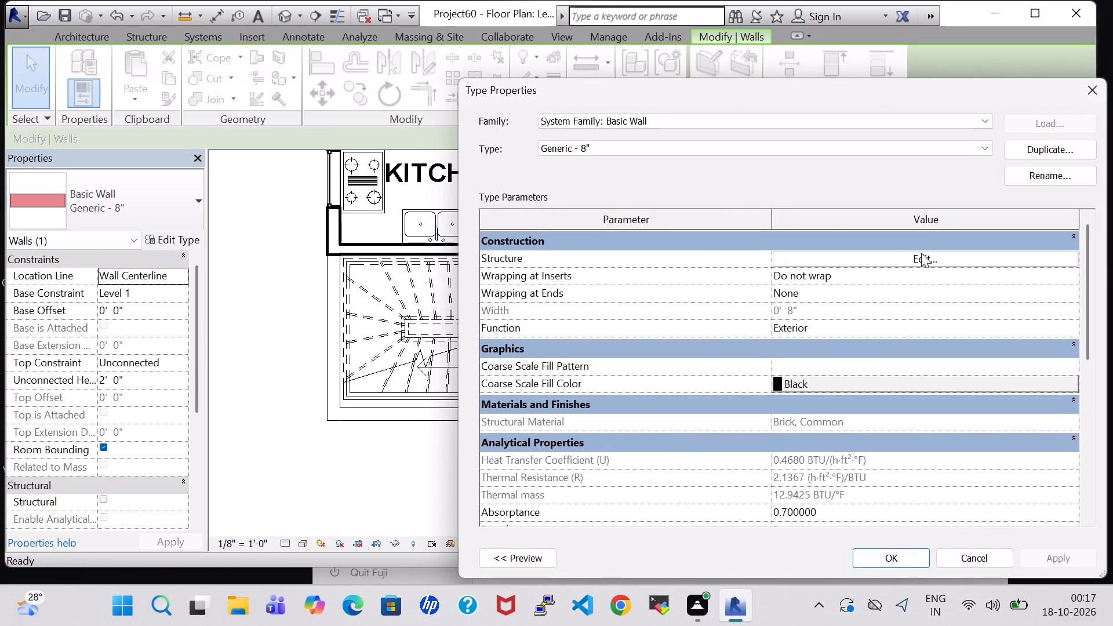
pyautogui.click(921, 253)
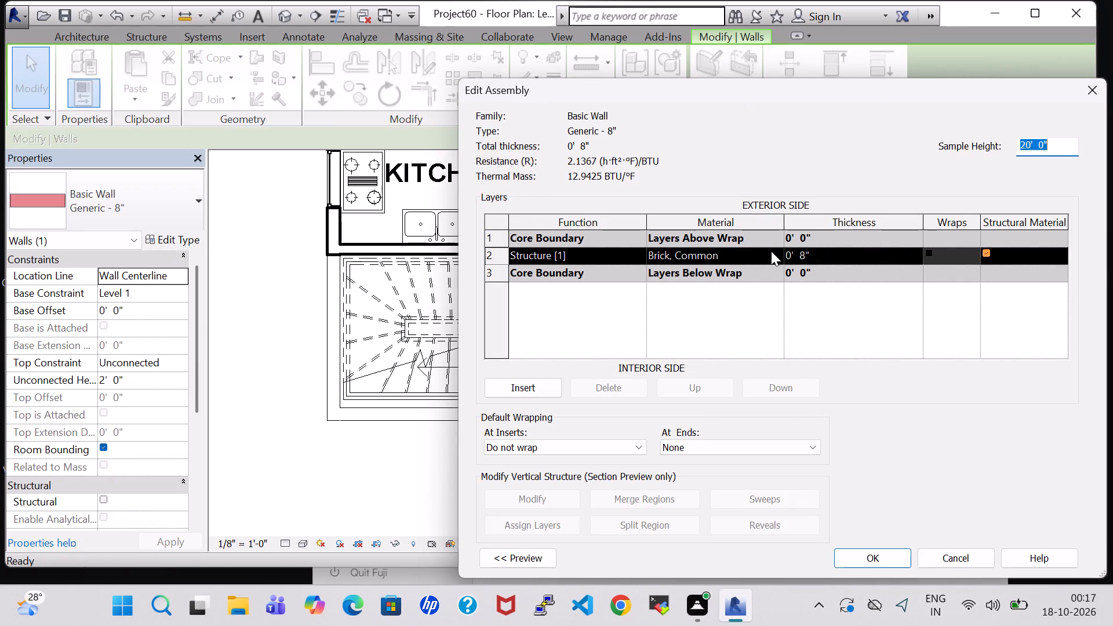
pyautogui.click(773, 251)
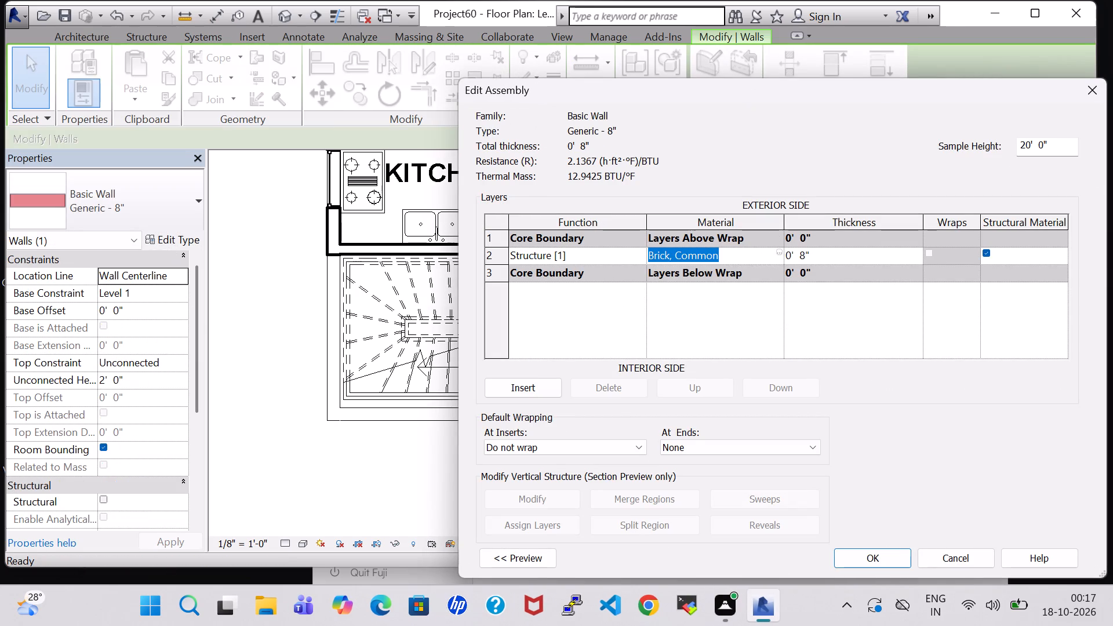
pyautogui.click(779, 251)
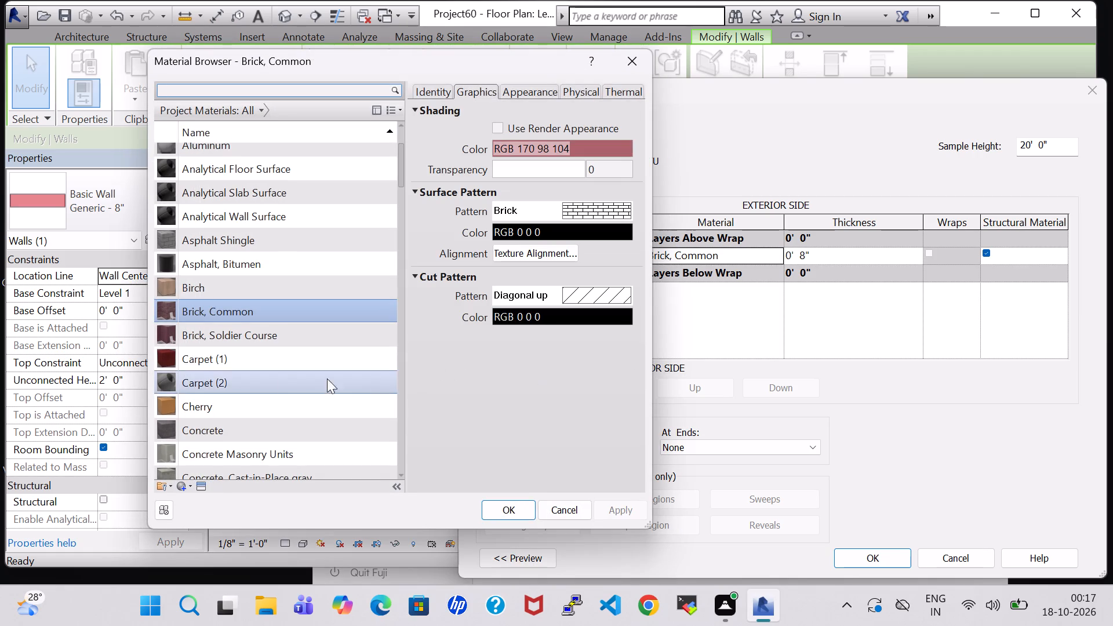
pyautogui.click(206, 285)
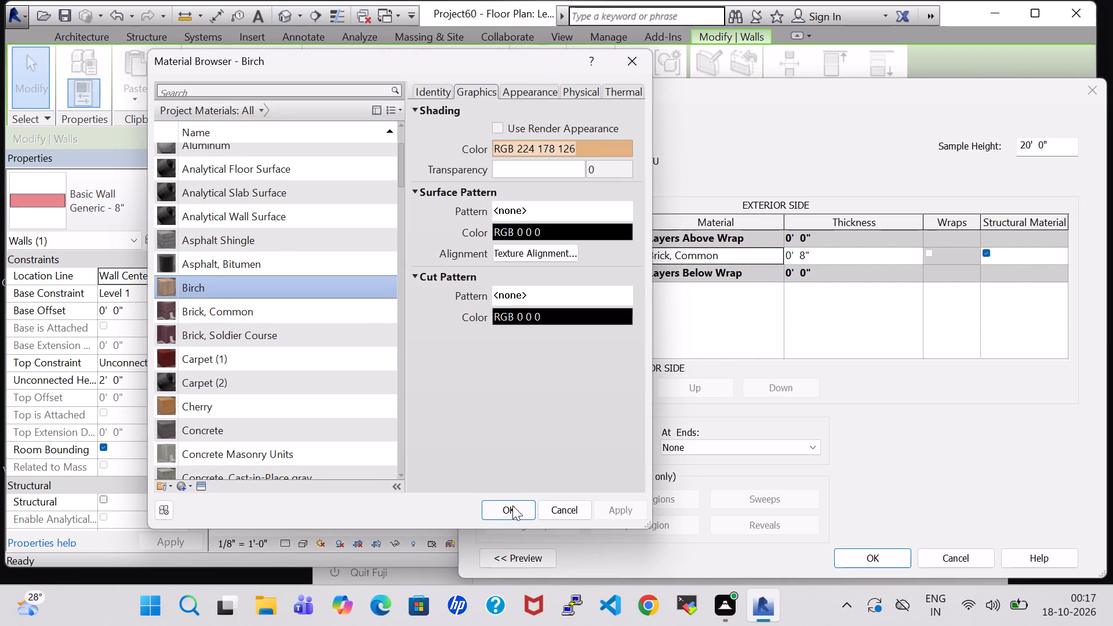
pyautogui.click(512, 507)
pyautogui.click(885, 554)
pyautogui.click(885, 554)
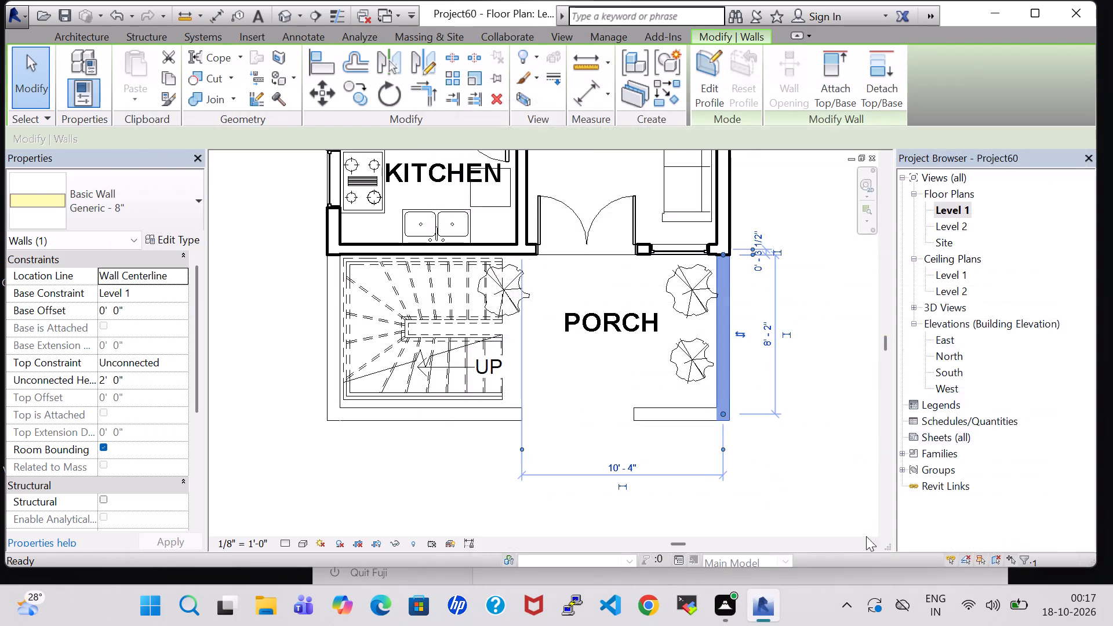
# Check the porch and house walls in the default 3D view and undo the Generic - 8" wall type's change to Birch.
pyautogui.click(675, 421)
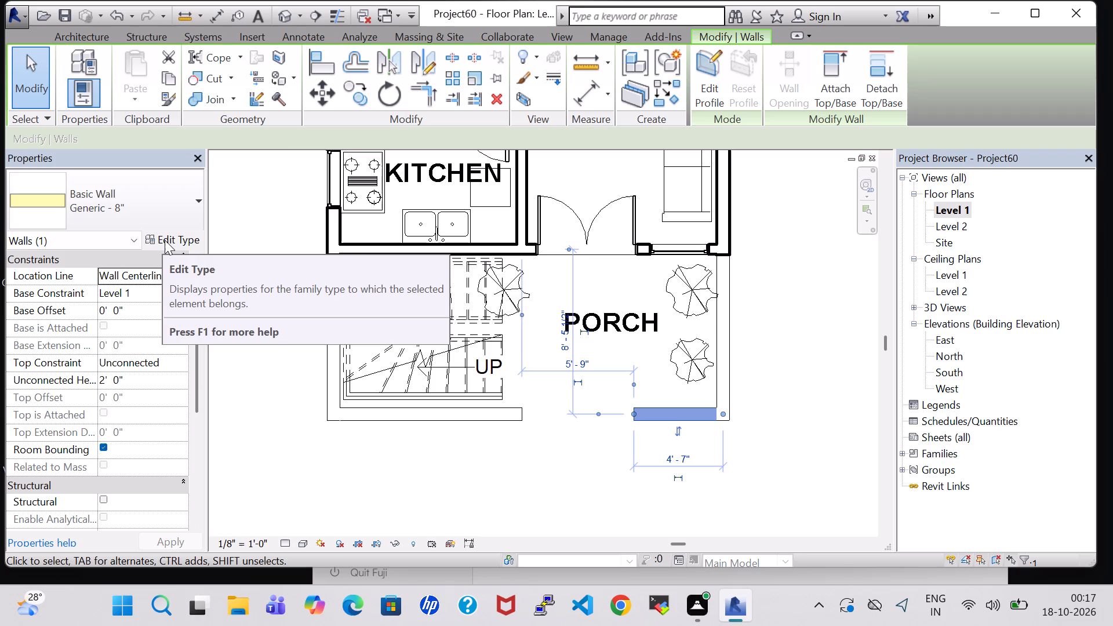
pyautogui.click(505, 458)
pyautogui.click(287, 13)
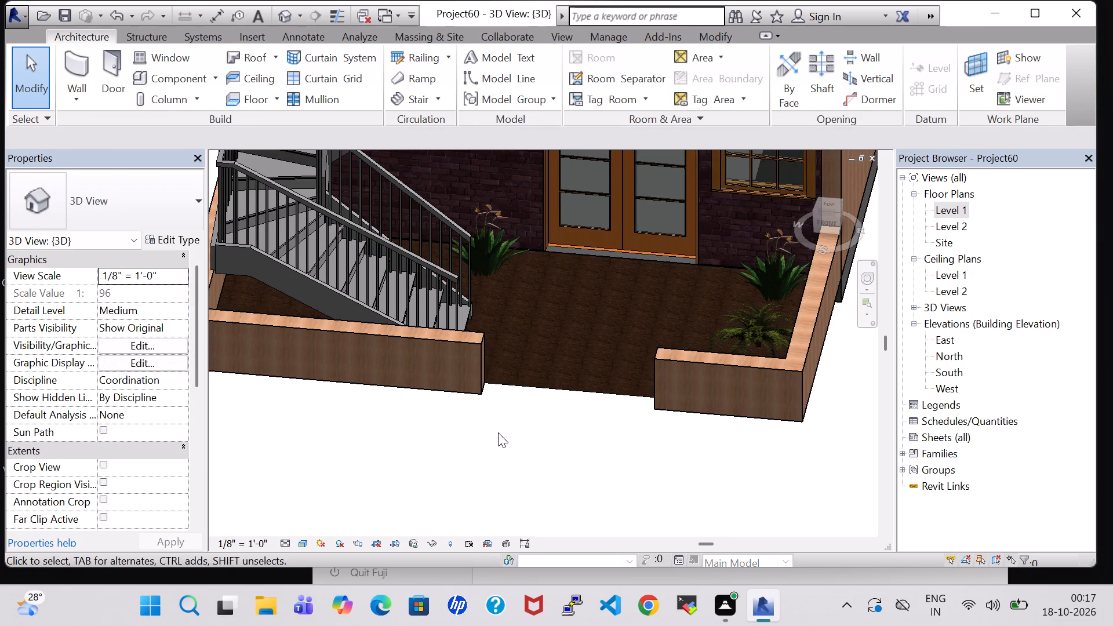
pyautogui.scroll(-3, 498, 431)
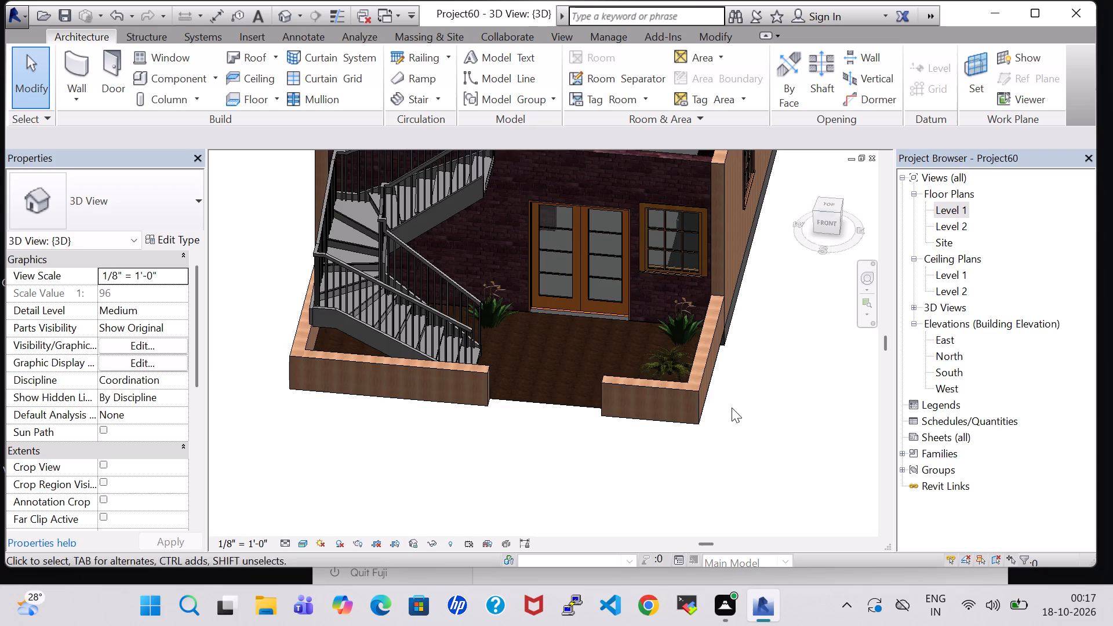
pyautogui.moveTo(732, 407); pyautogui.dragTo(703, 407, button='middle')
pyautogui.scroll(-3, 699, 319)
pyautogui.moveTo(733, 325); pyautogui.dragTo(736, 363, button='middle')
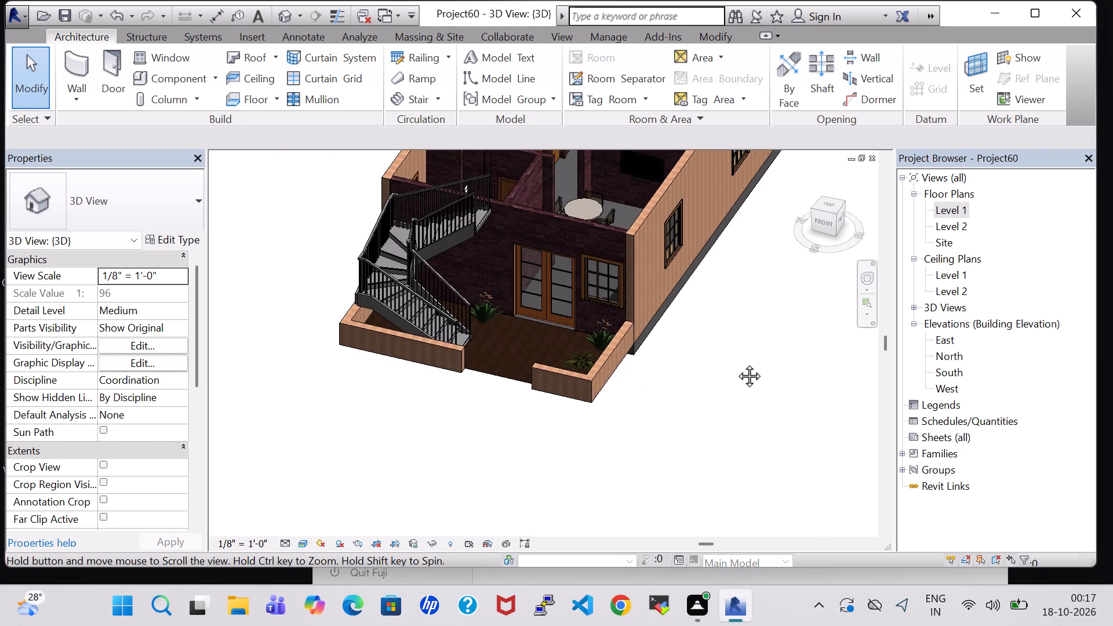
pyautogui.moveTo(736, 363); pyautogui.dragTo(741, 449, button='middle')
pyautogui.hotkey('ctrl', 'z')
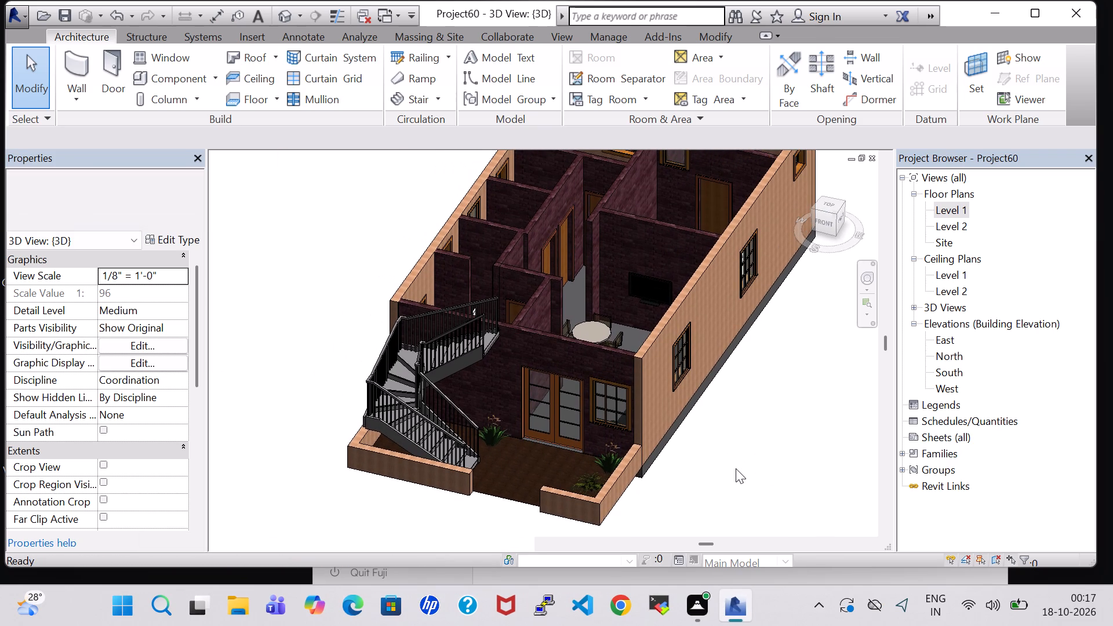
# Duplicate the wall type of the porch's east side wall under the name Generic - 2'.
pyautogui.click(624, 476)
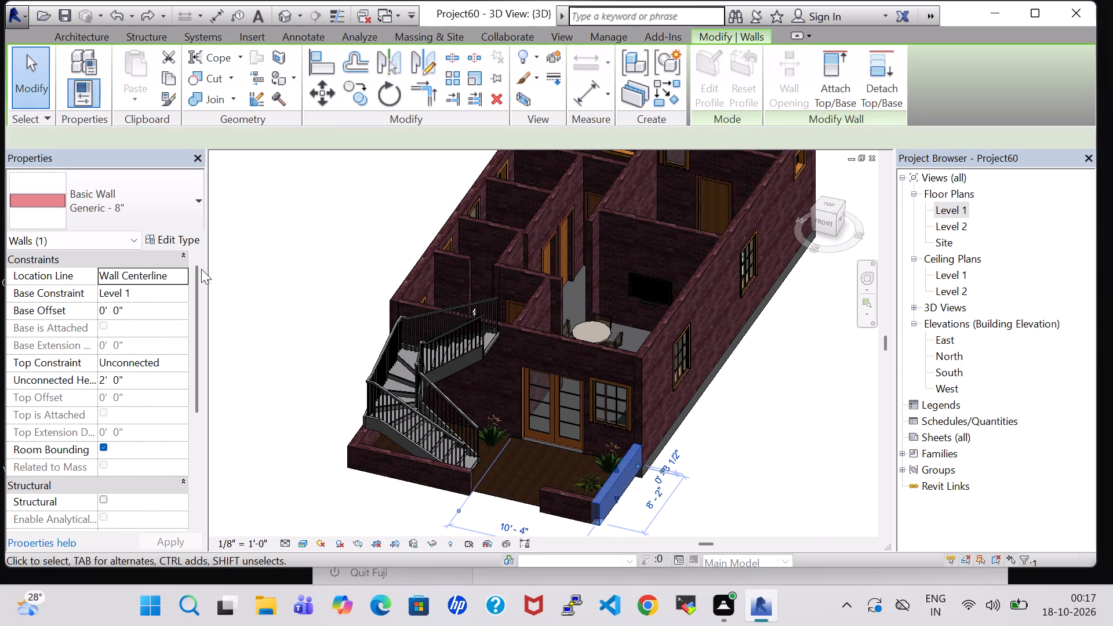
pyautogui.click(164, 236)
pyautogui.click(1039, 157)
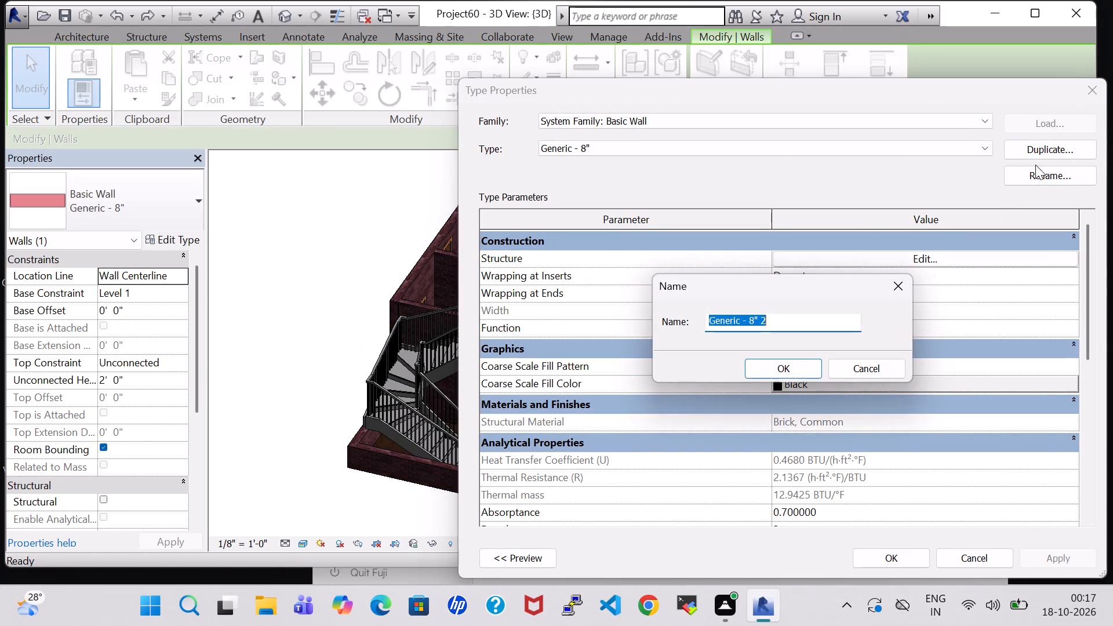
pyautogui.click(774, 320)
pyautogui.press('BackSpace')
pyautogui.press('BackSpace')
pyautogui.press('BackSpace')
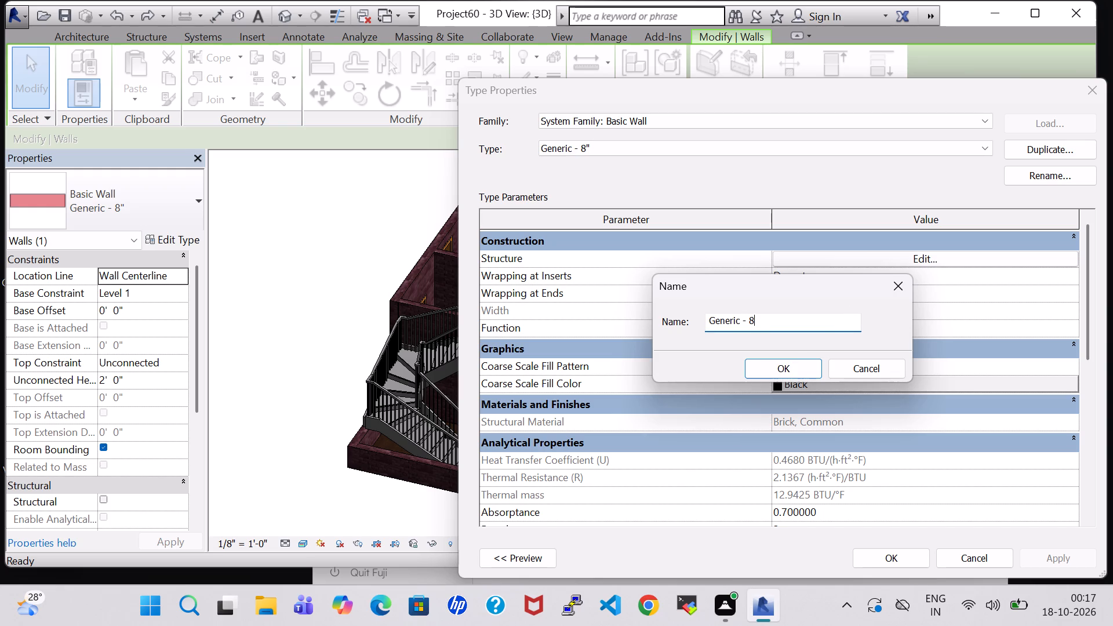
pyautogui.press('BackSpace')
pyautogui.press('2')
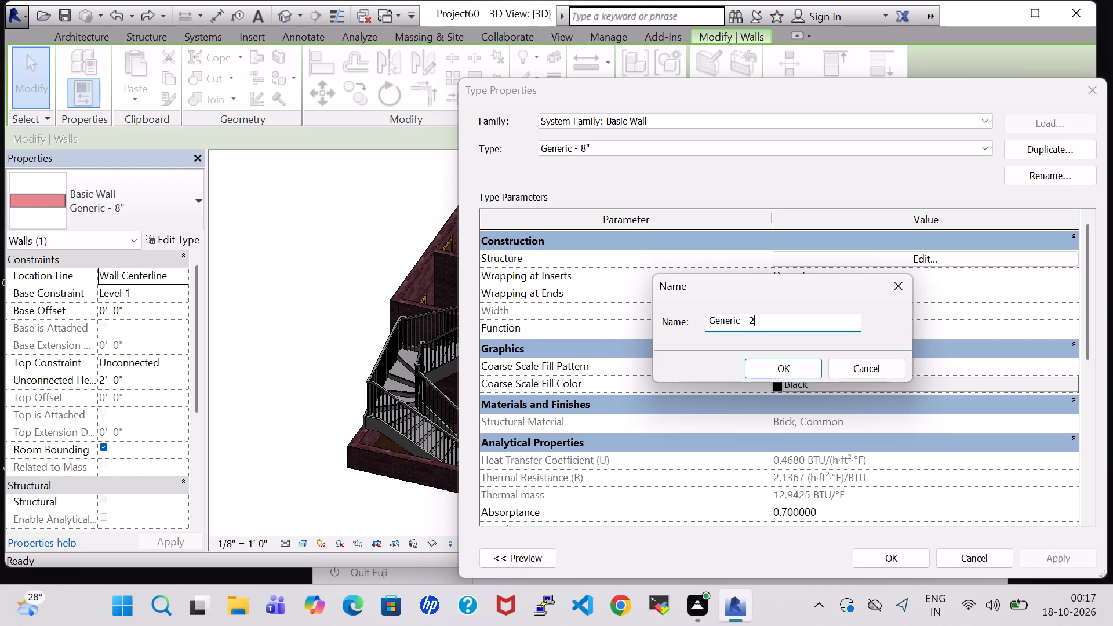
pyautogui.press("'")
pyautogui.click(796, 370)
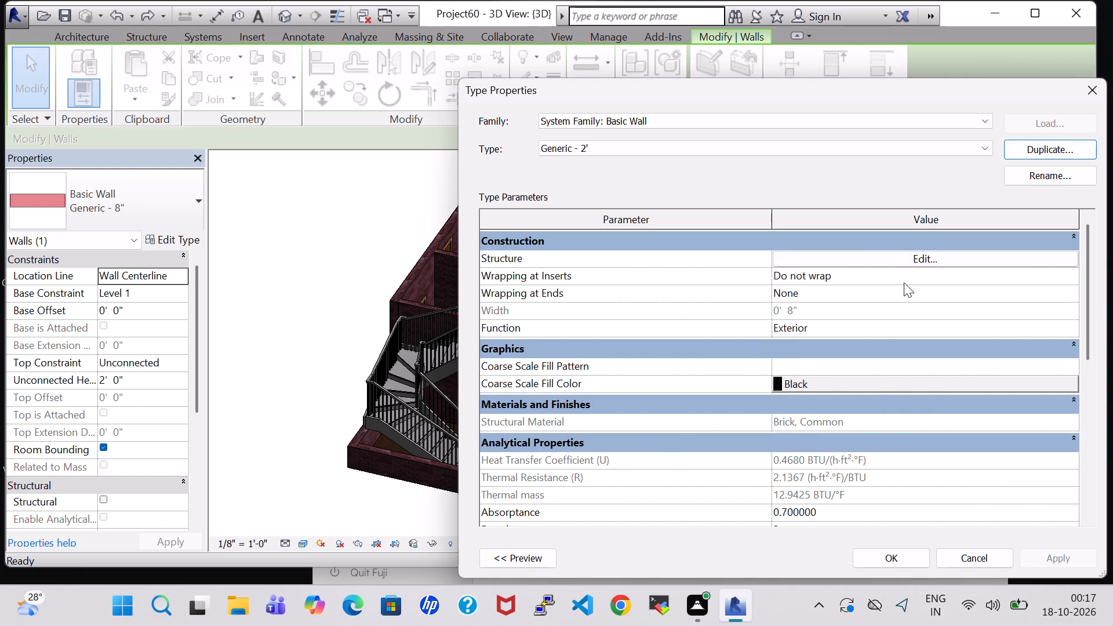
# Set the structure layer material of the Generic - 2' wall type to Birch.
pyautogui.click(908, 260)
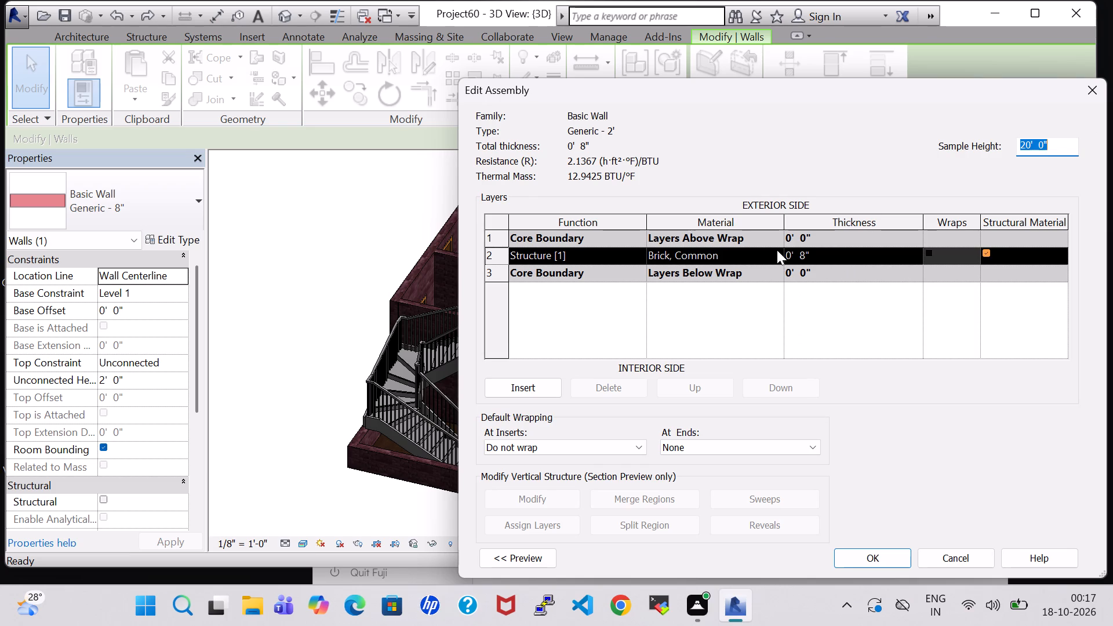
pyautogui.click(777, 250)
pyautogui.click(256, 286)
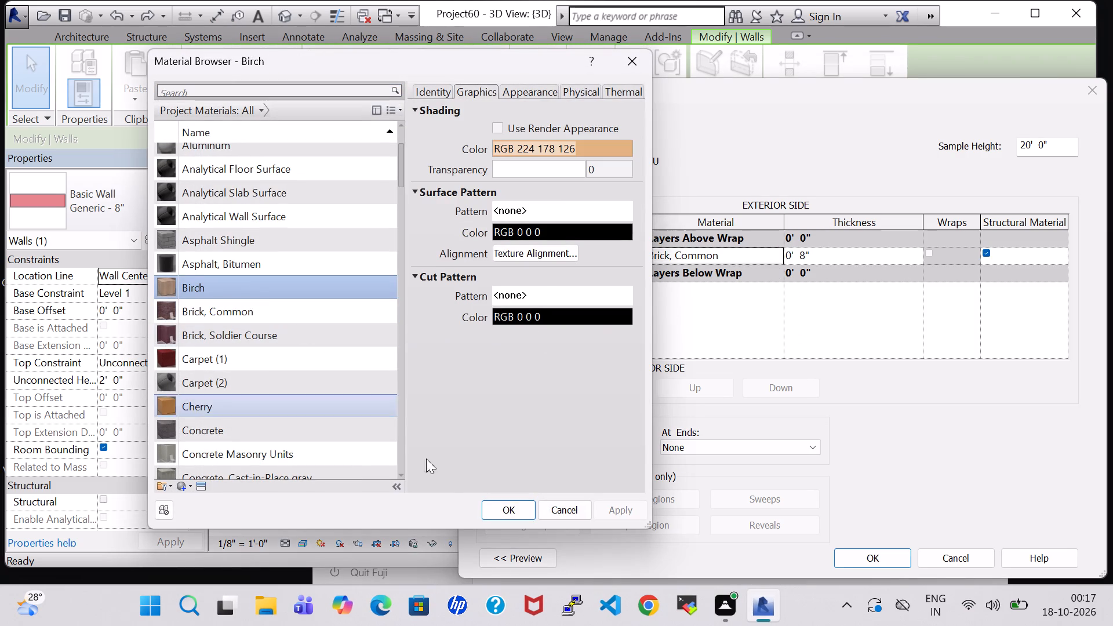
pyautogui.click(502, 505)
pyautogui.click(886, 559)
pyautogui.click(881, 559)
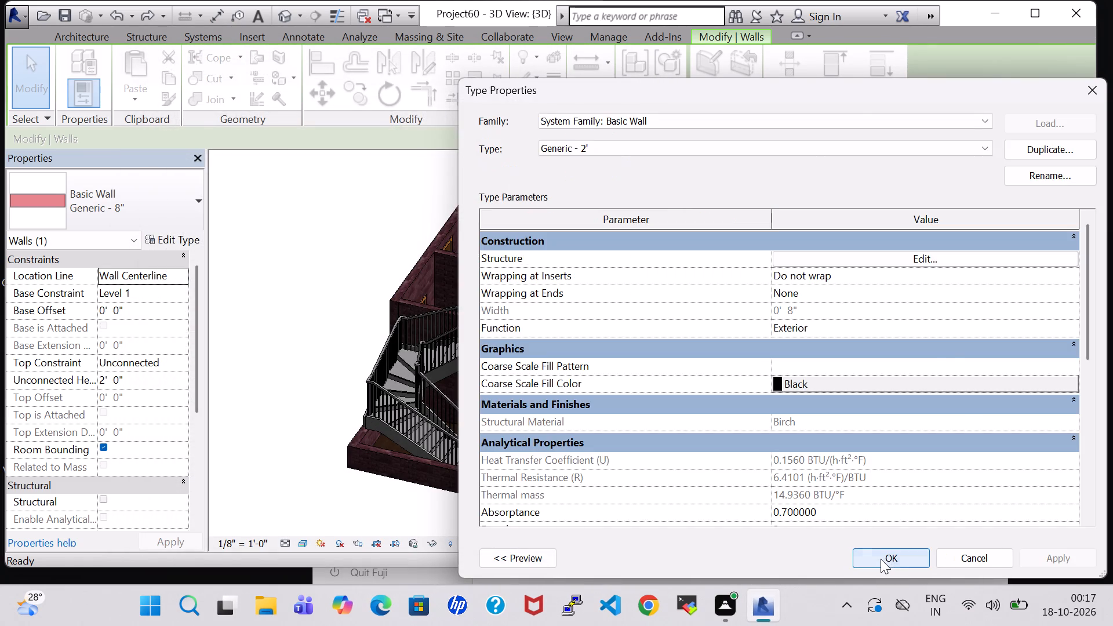
# Change both low front walls and the west side wall of the porch to the Generic - 2' type.
pyautogui.click(566, 500)
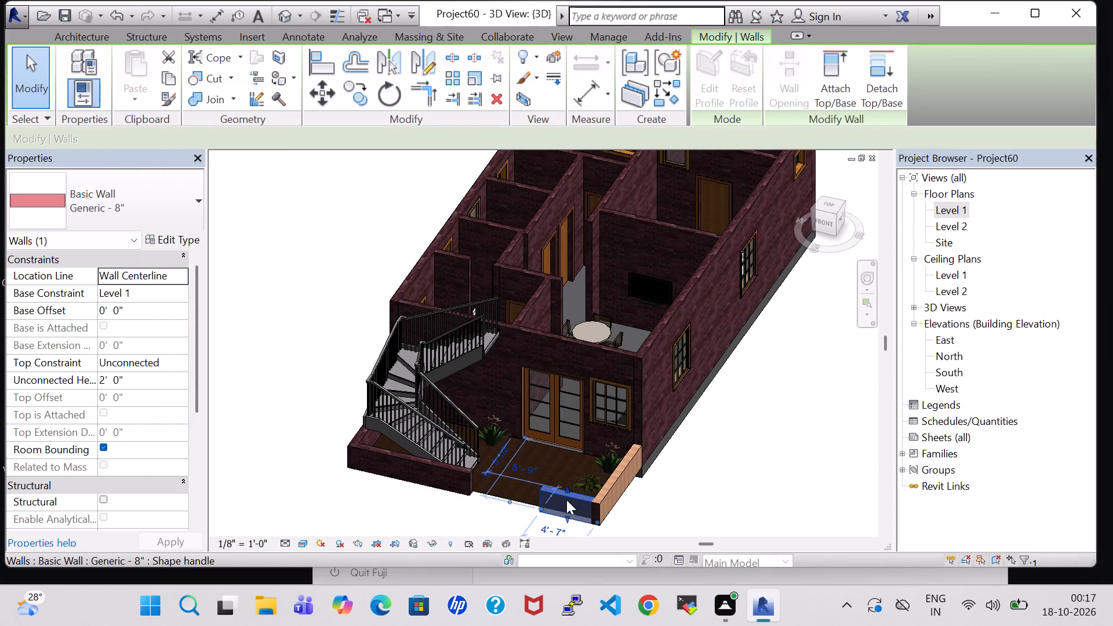
pyautogui.click(762, 509)
pyautogui.click(574, 502)
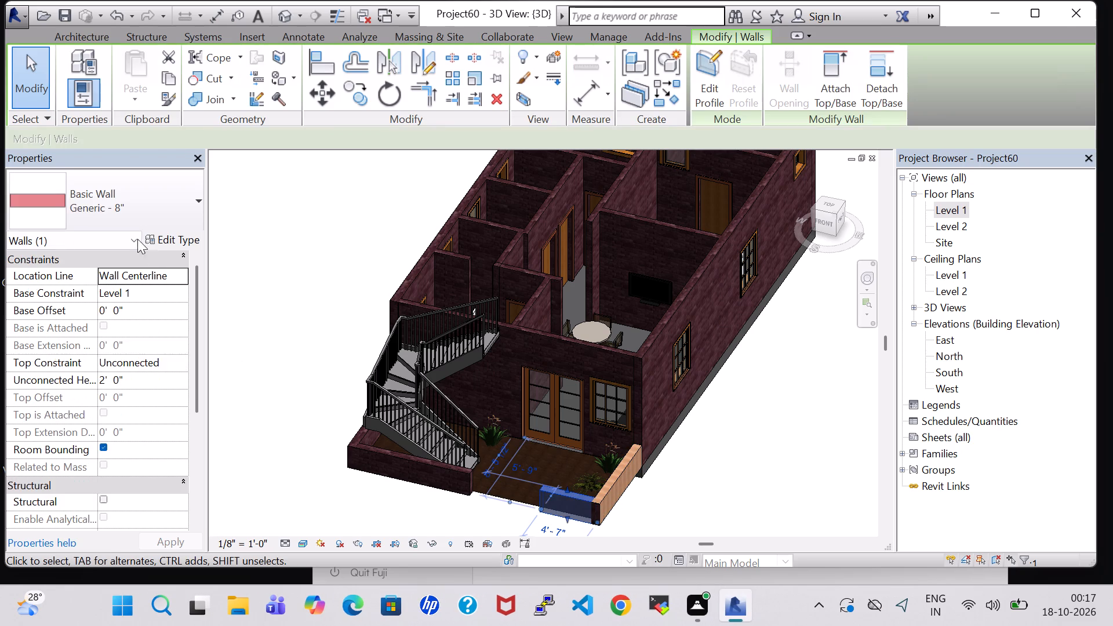
pyautogui.click(144, 208)
pyautogui.click(128, 570)
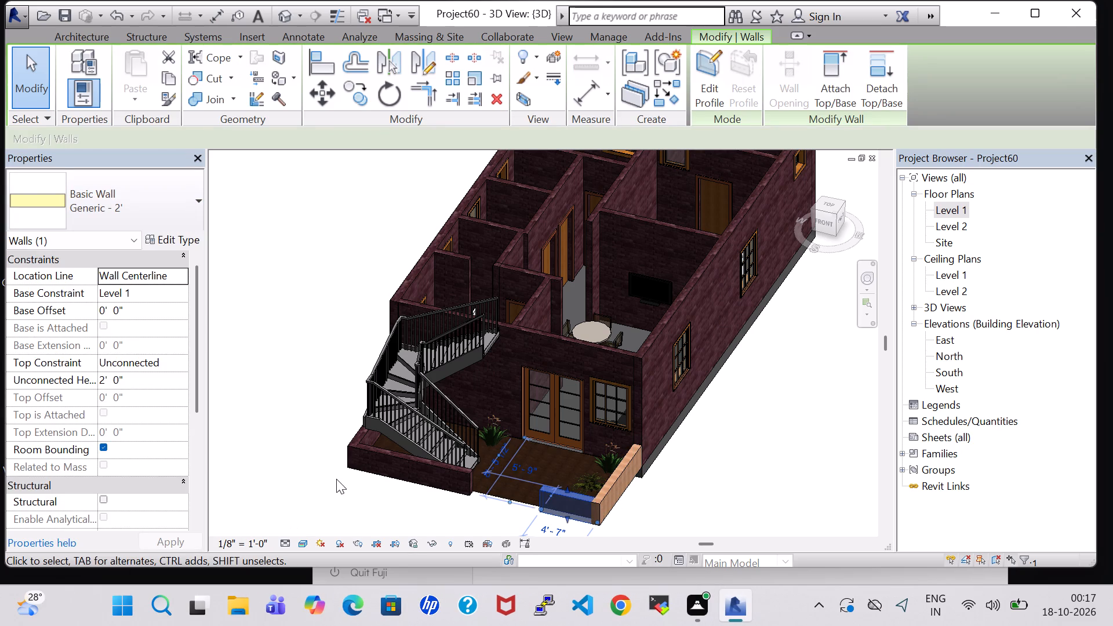
pyautogui.click(366, 463)
pyautogui.click(146, 209)
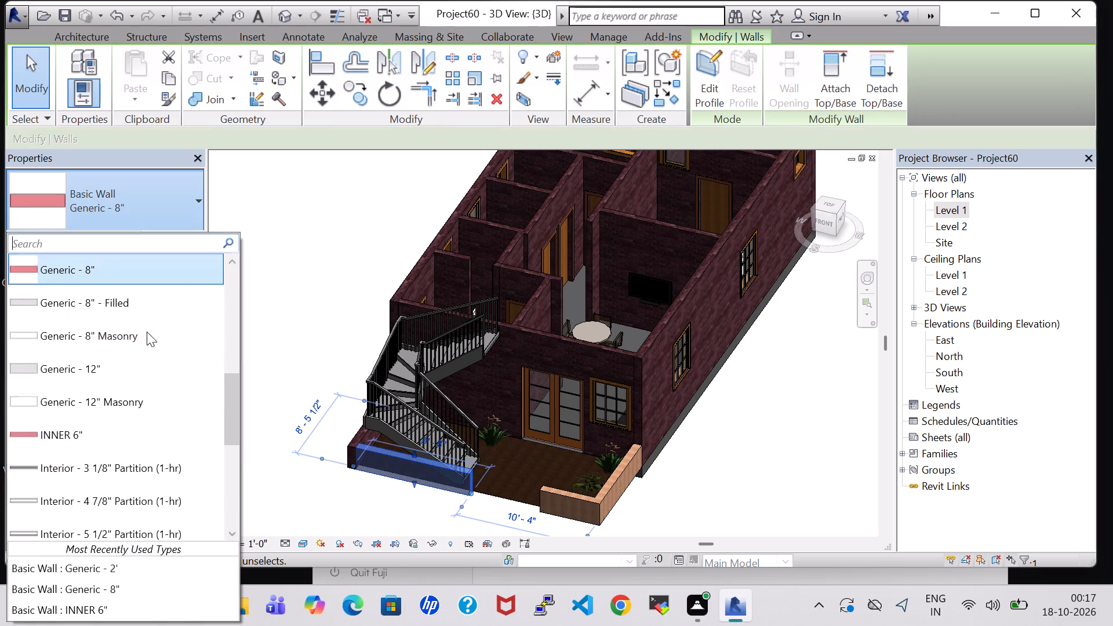
pyautogui.click(143, 567)
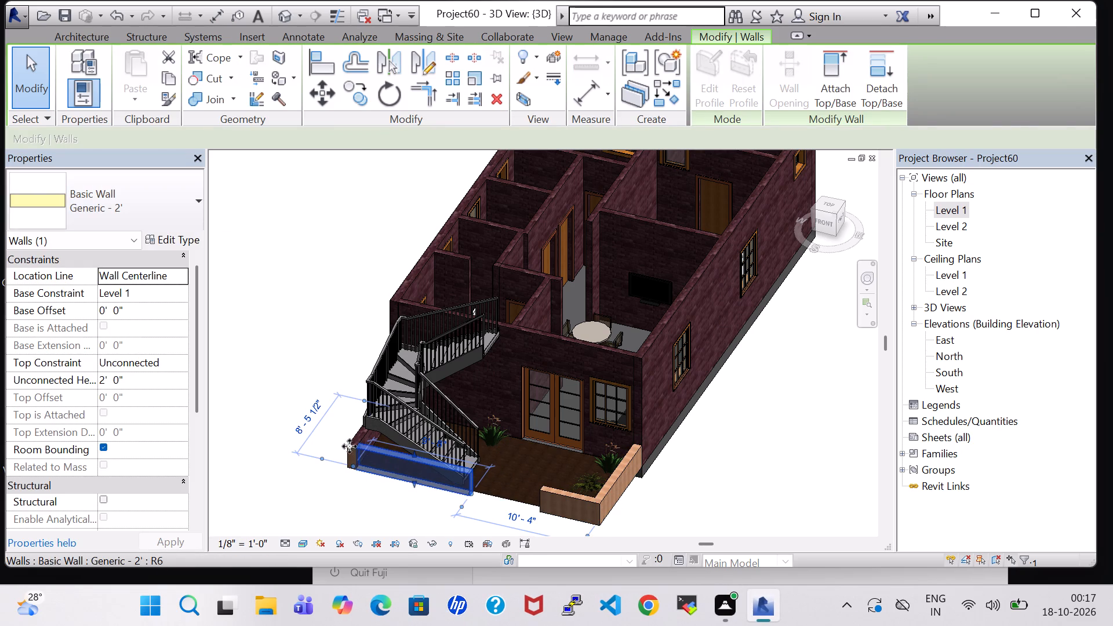
pyautogui.click(283, 493)
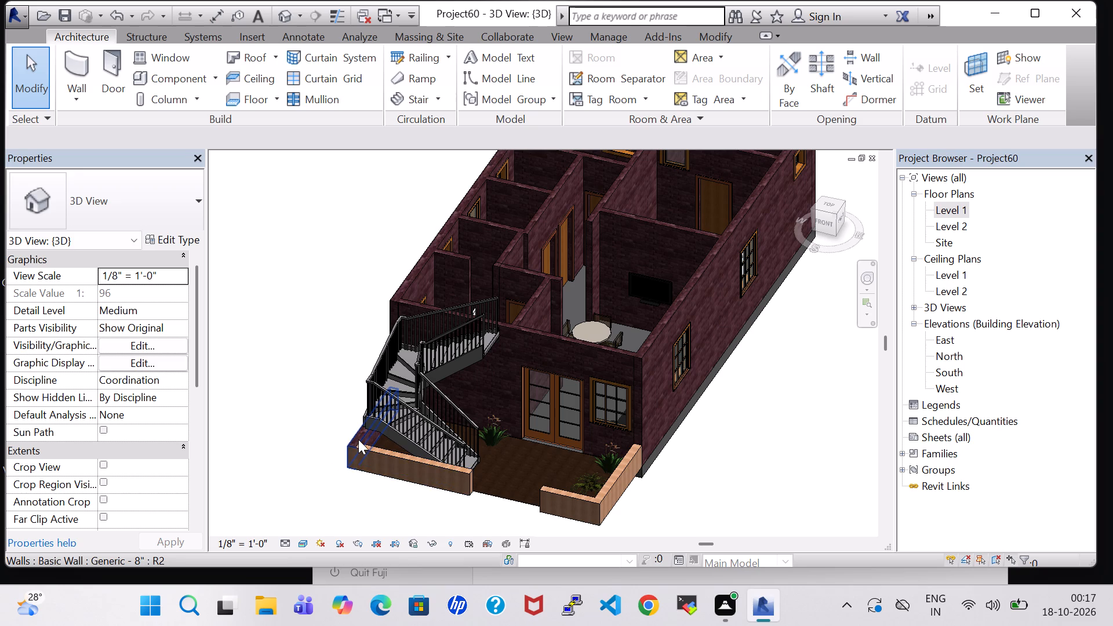
pyautogui.click(358, 439)
pyautogui.click(154, 198)
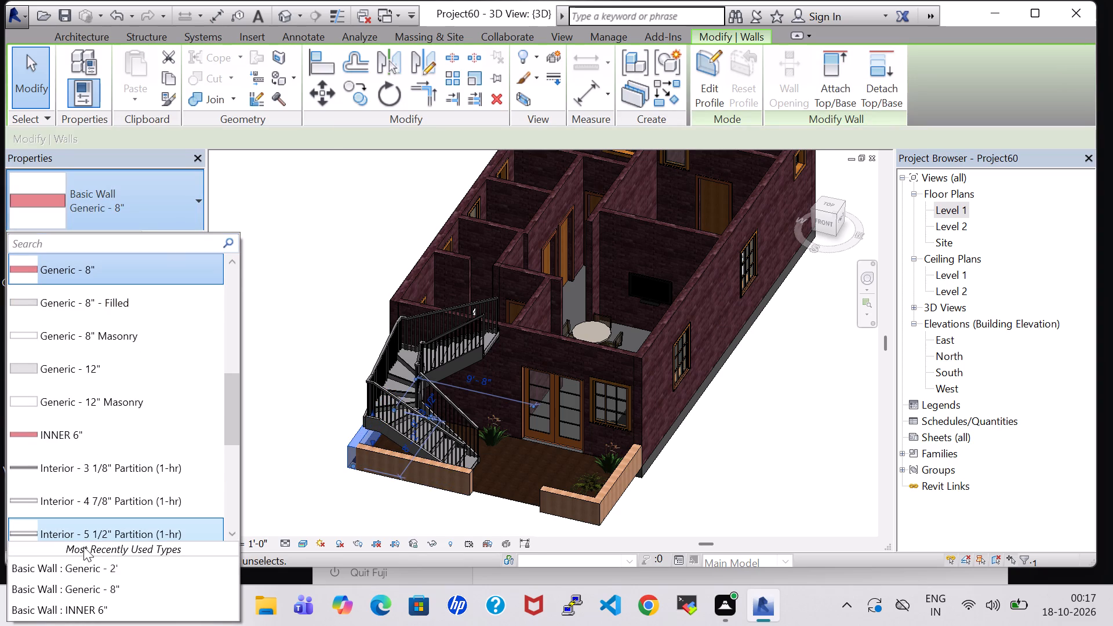
pyautogui.click(92, 573)
pyautogui.click(795, 466)
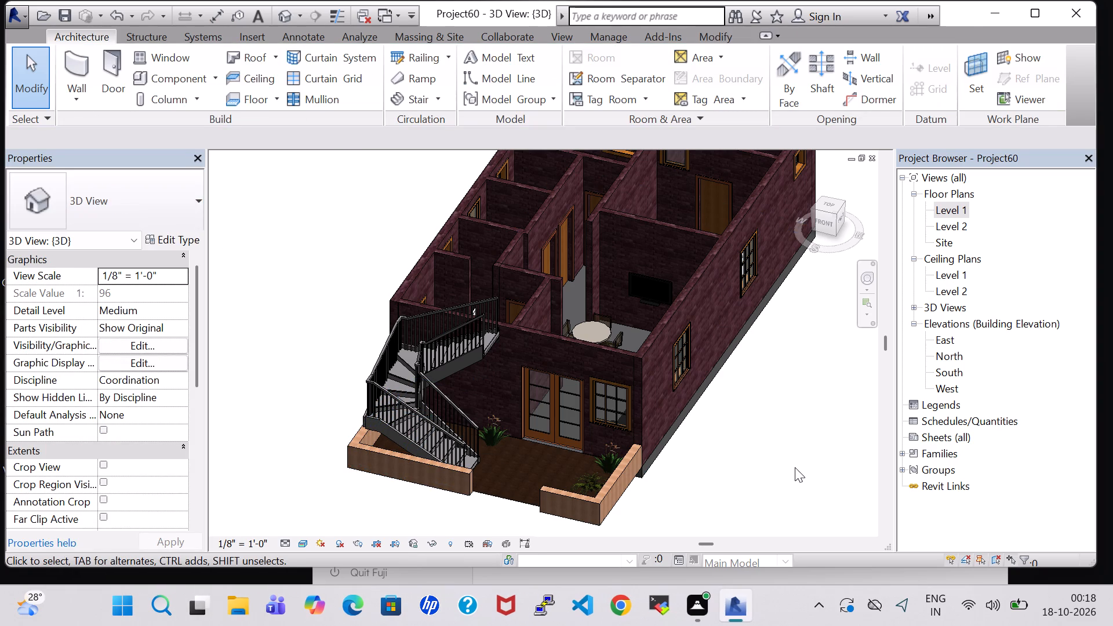
# On Level 1, create a Handrail - Rectangular railing about 8' 4" along the low west wall, continuing along the front wall beside the staircase.
pyautogui.doubleClick(954, 216)
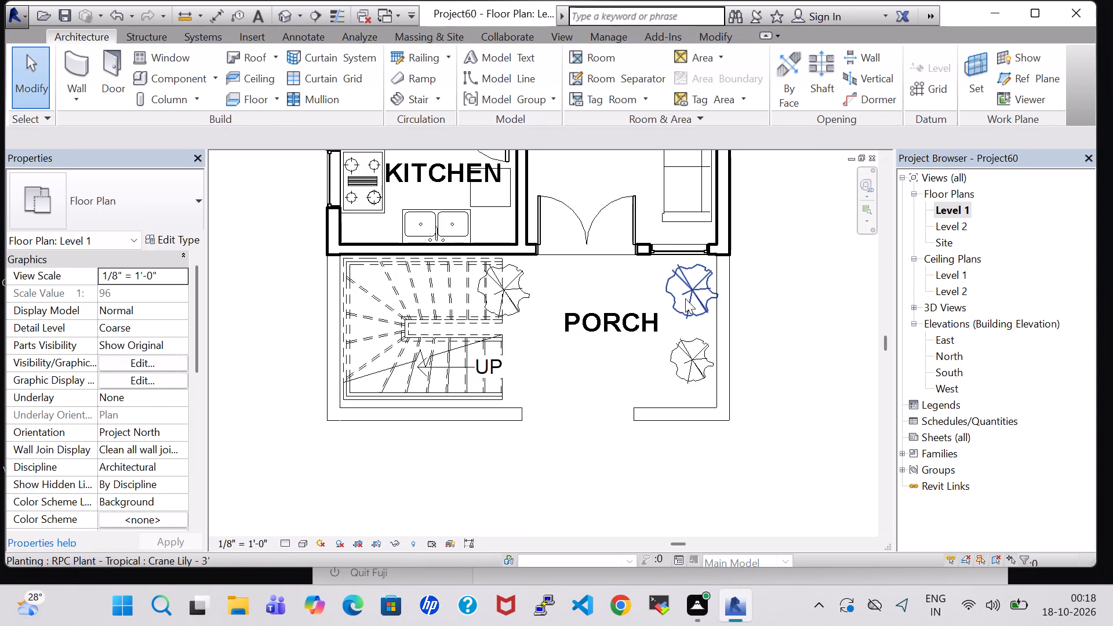
pyautogui.scroll(-1, 685, 301)
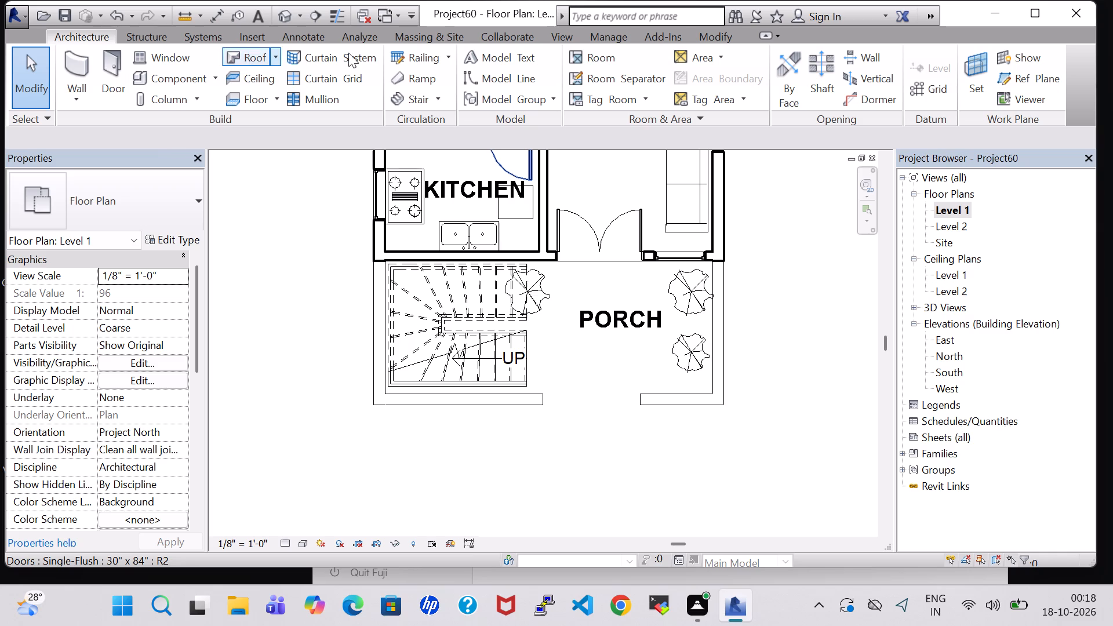
pyautogui.click(427, 59)
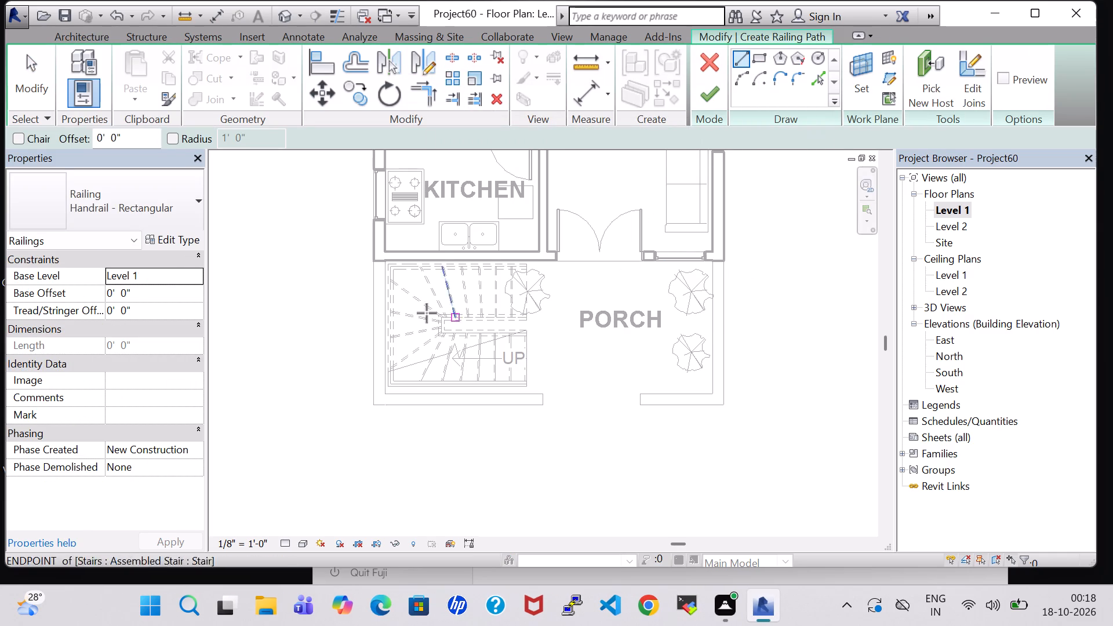
pyautogui.scroll(2, 381, 267)
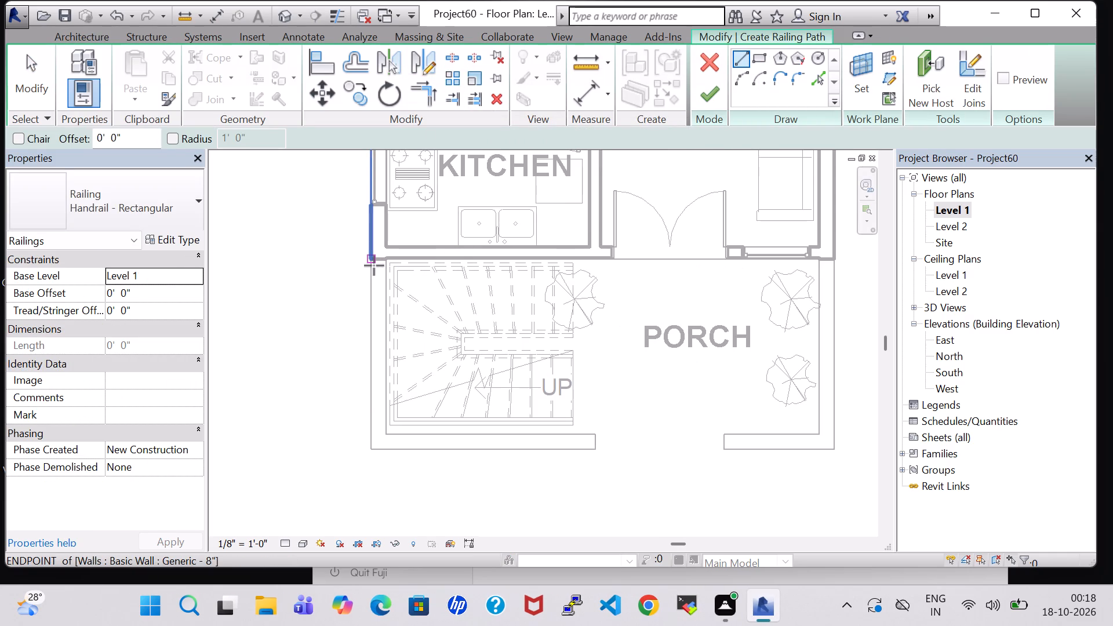
pyautogui.scroll(4, 375, 286)
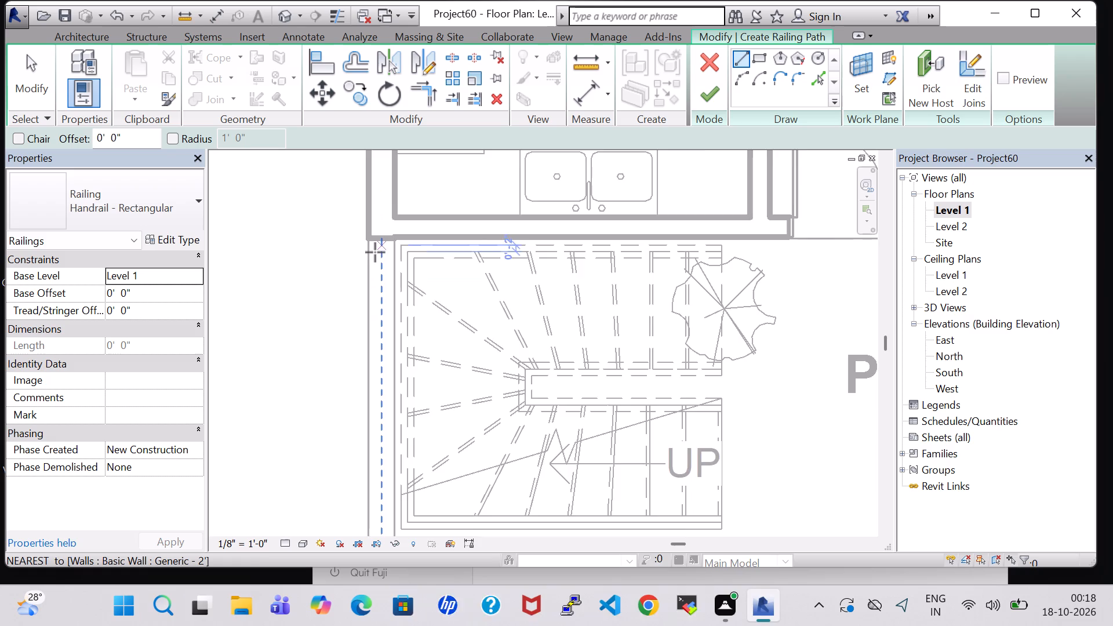
pyautogui.scroll(3, 375, 256)
pyautogui.click(374, 236)
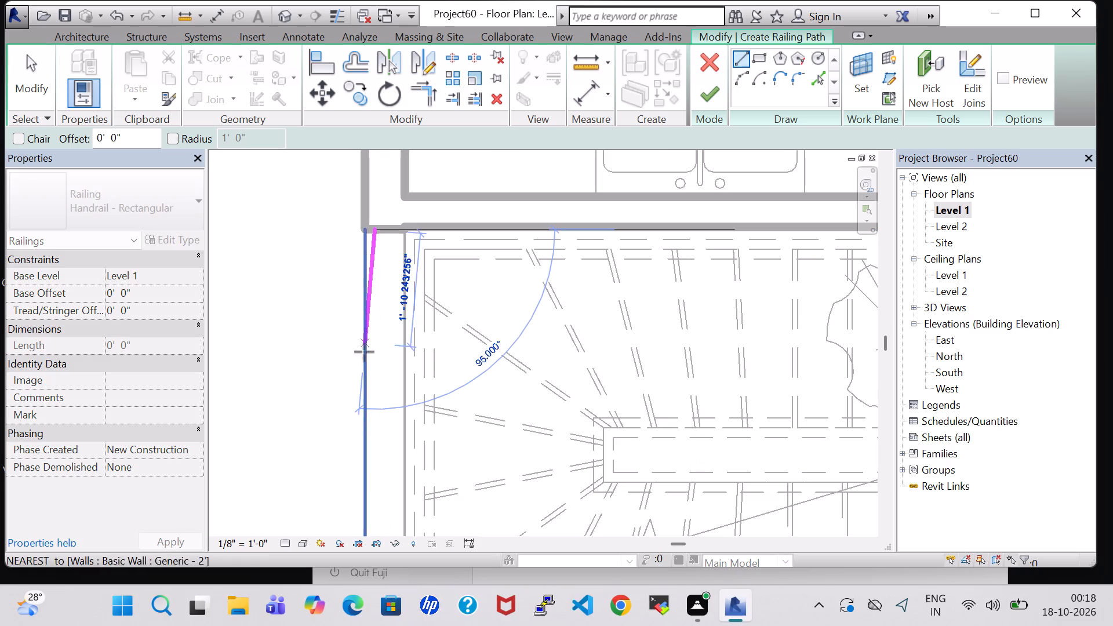
pyautogui.moveTo(372, 424); pyautogui.dragTo(383, 329, button='middle')
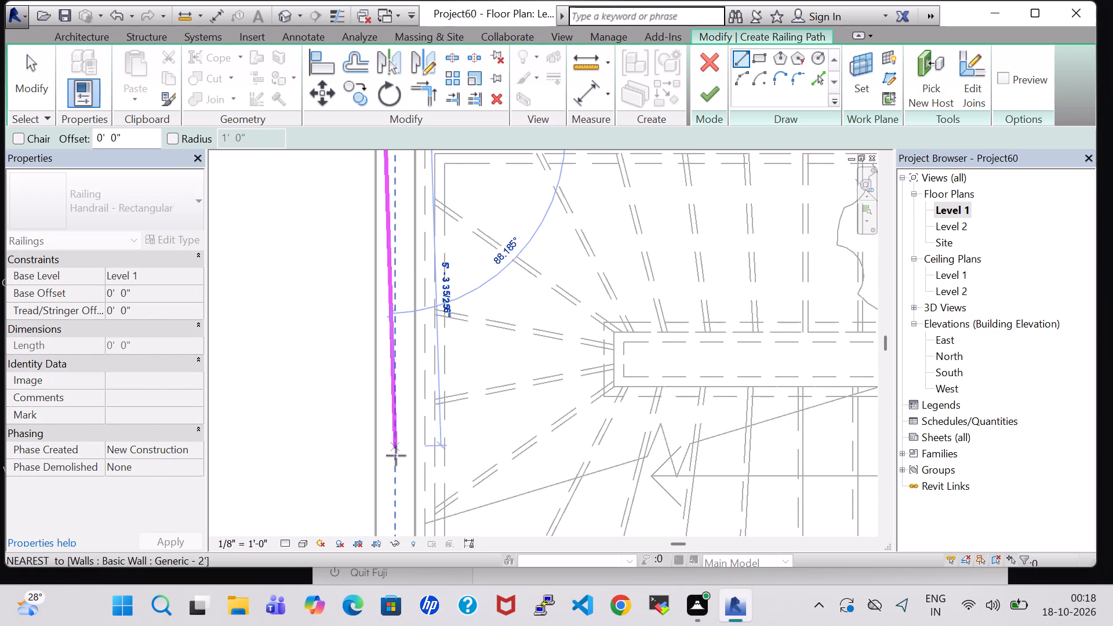
pyautogui.moveTo(395, 465); pyautogui.dragTo(372, 274, button='middle')
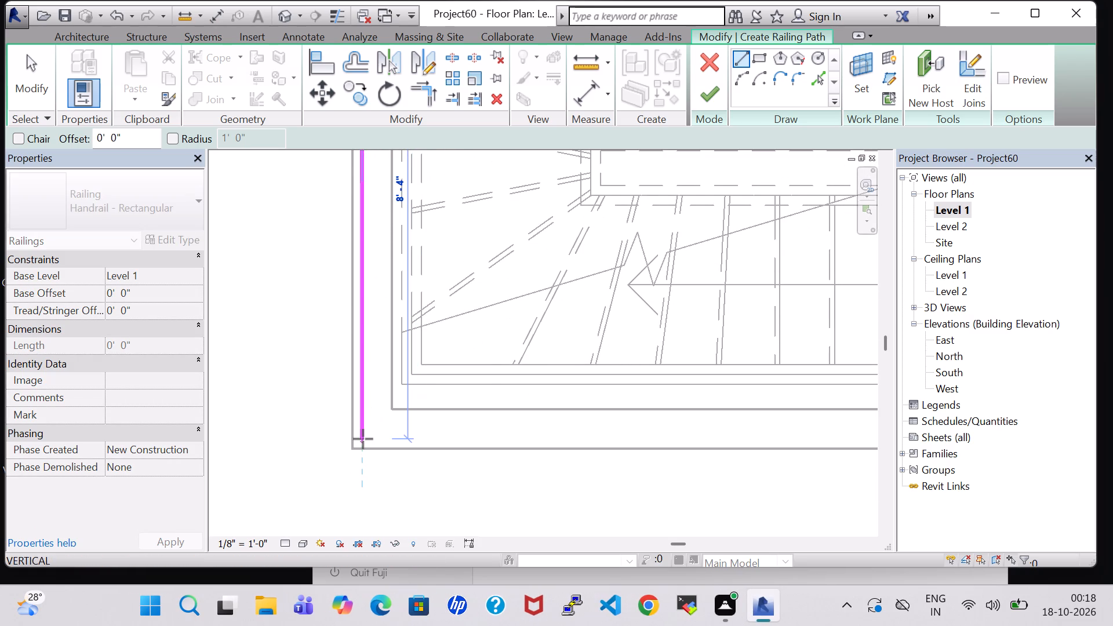
pyautogui.click(363, 440)
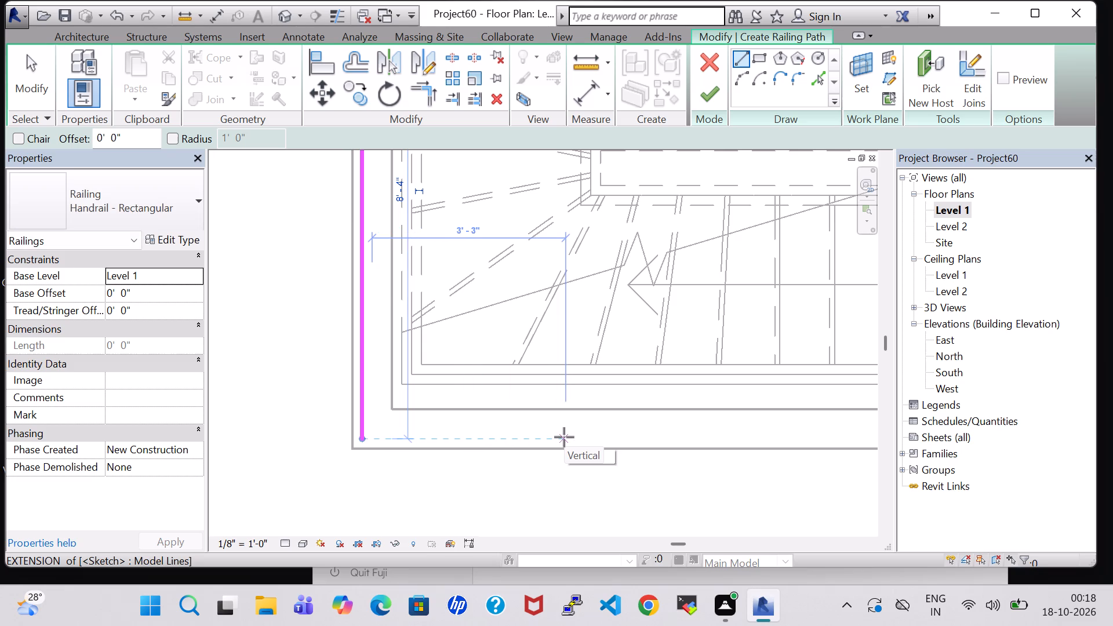
pyautogui.click(362, 441)
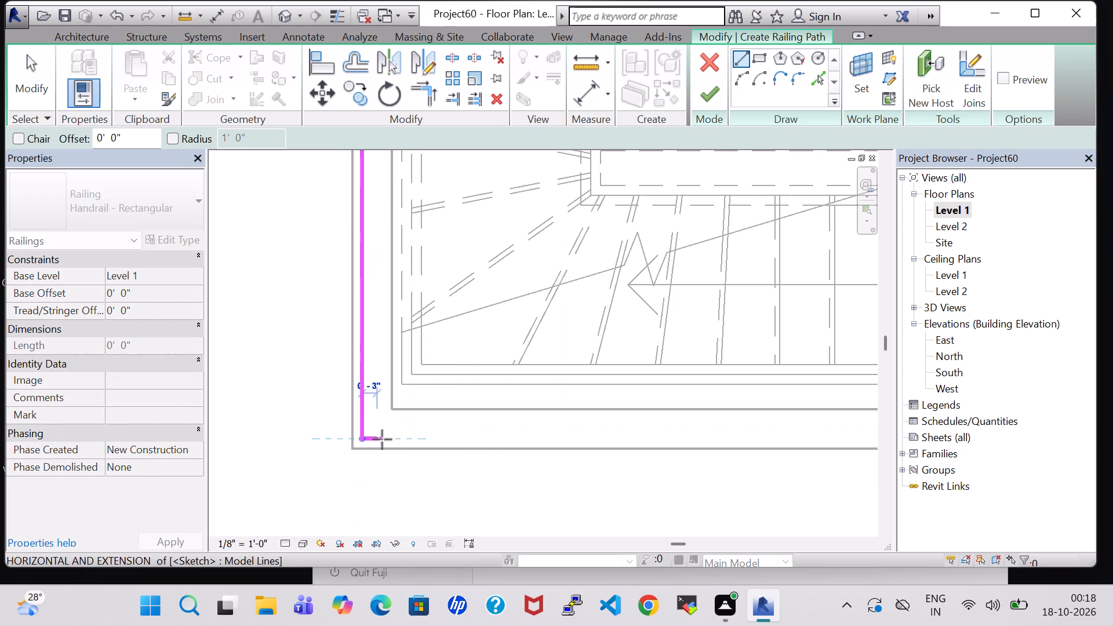
pyautogui.moveTo(540, 435); pyautogui.dragTo(160, 435, button='middle')
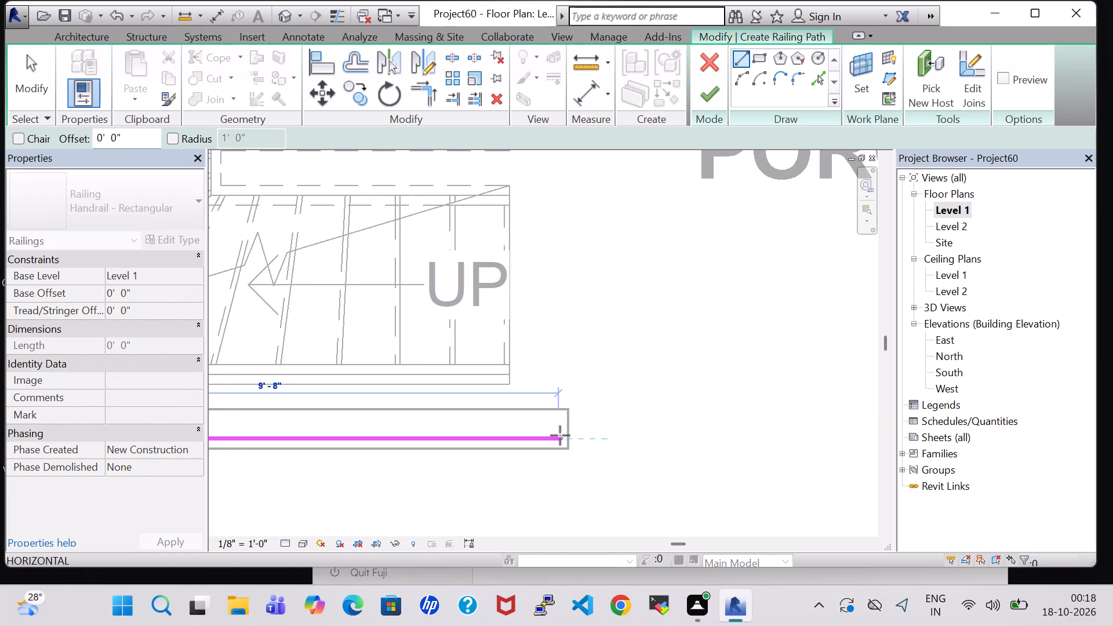
pyautogui.scroll(3, 562, 435)
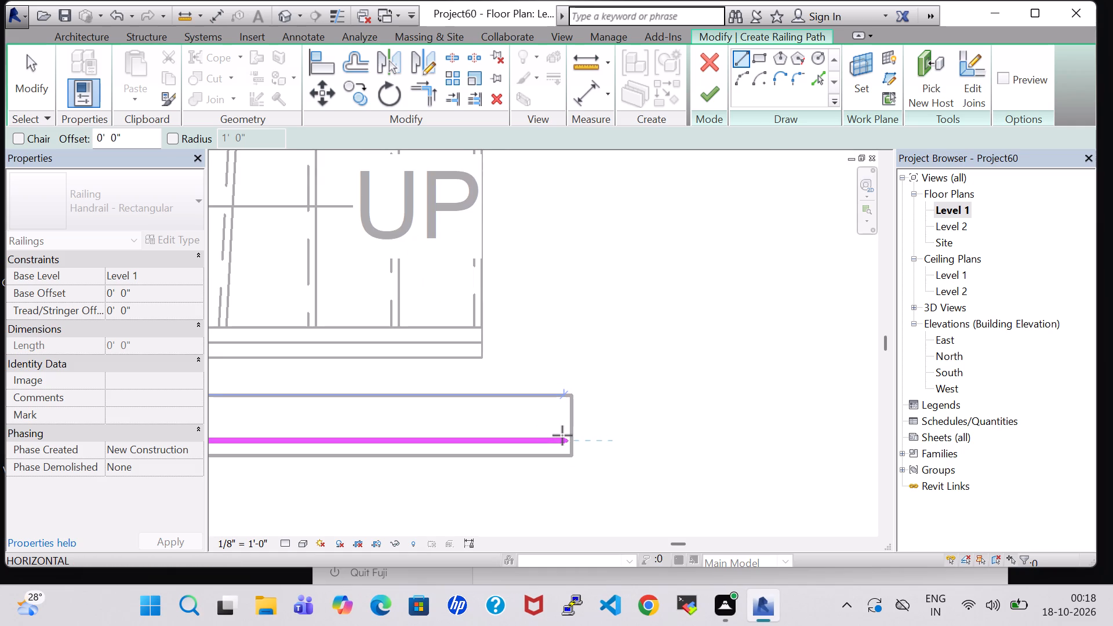
pyautogui.click(568, 439)
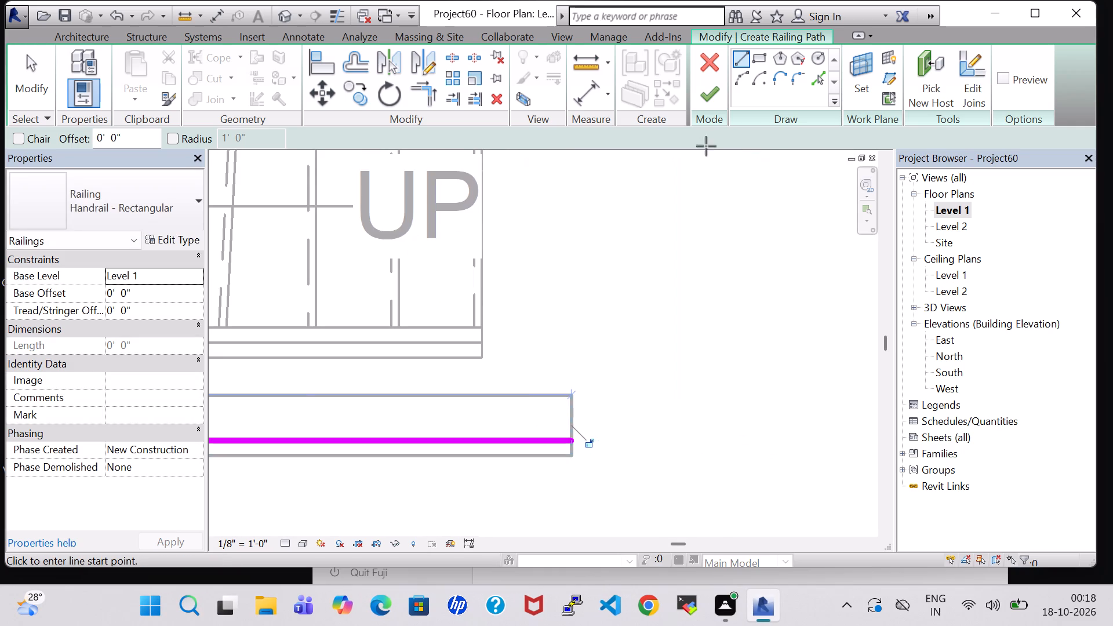
pyautogui.click(706, 85)
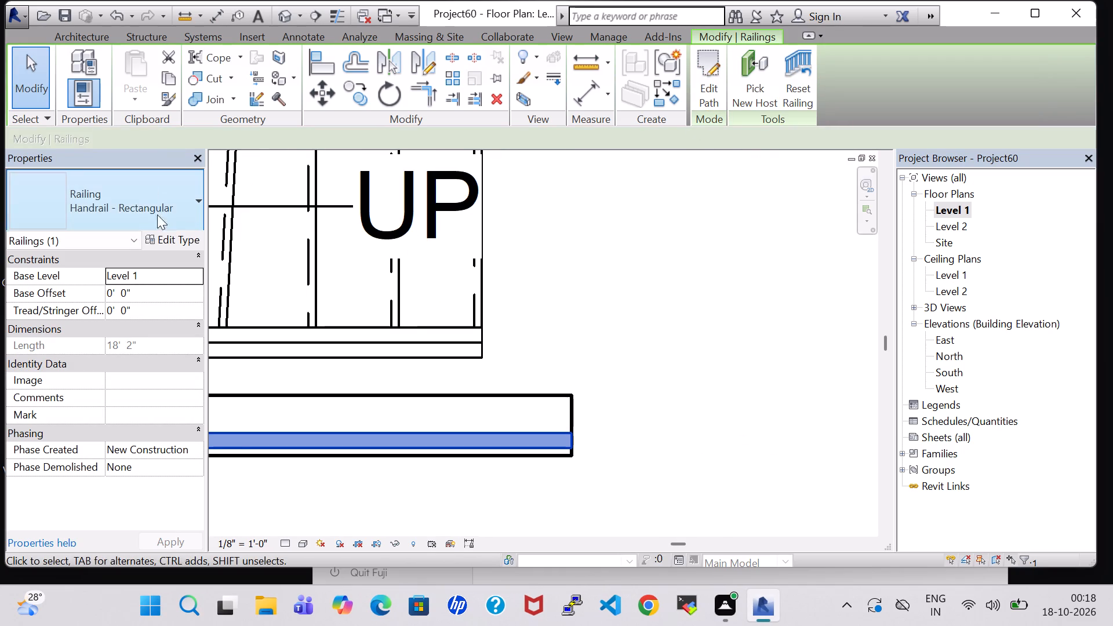
# Change the new railing on the low walls beside the staircase to Glass Panel - Bottom Fill with a 2' 0" base offset.
pyautogui.click(159, 211)
pyautogui.scroll(4, 142, 285)
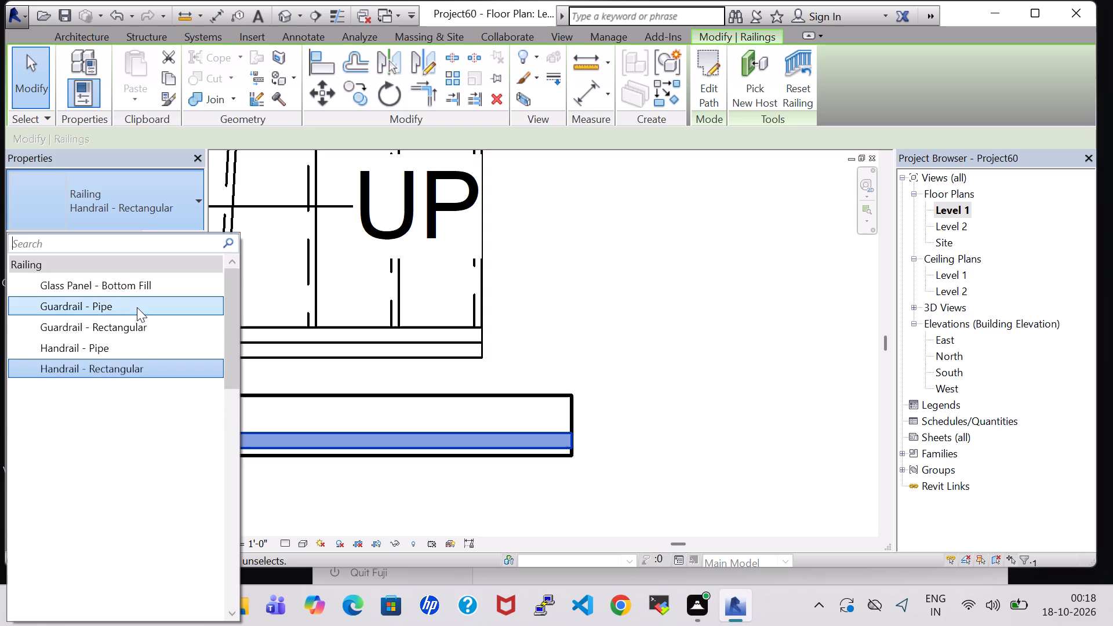
pyautogui.click(135, 286)
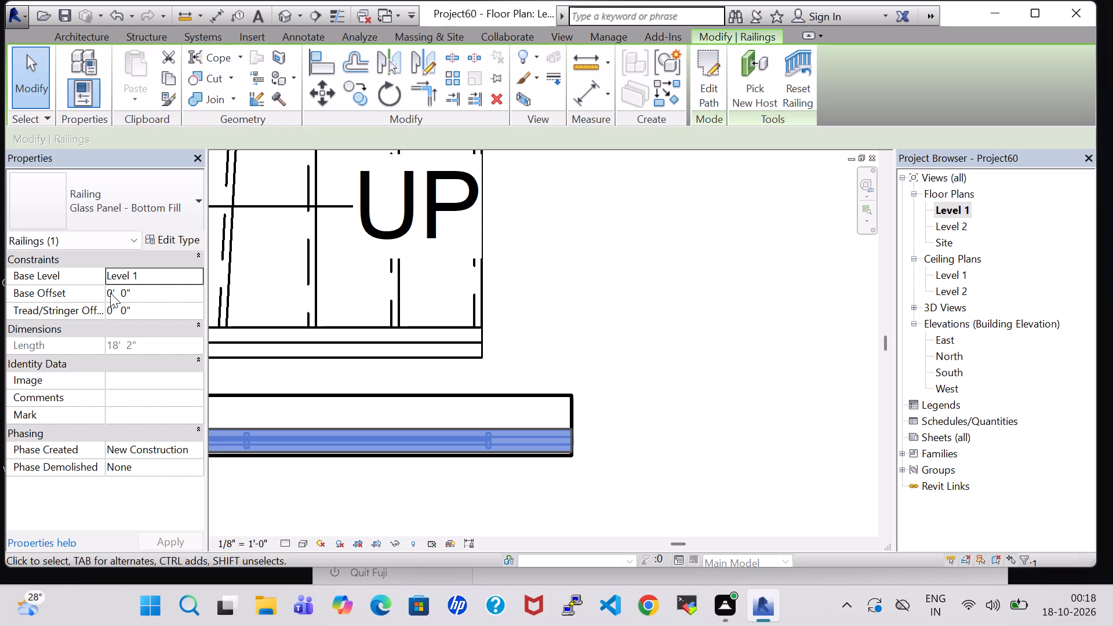
pyautogui.click(114, 293)
pyautogui.press('BackSpace')
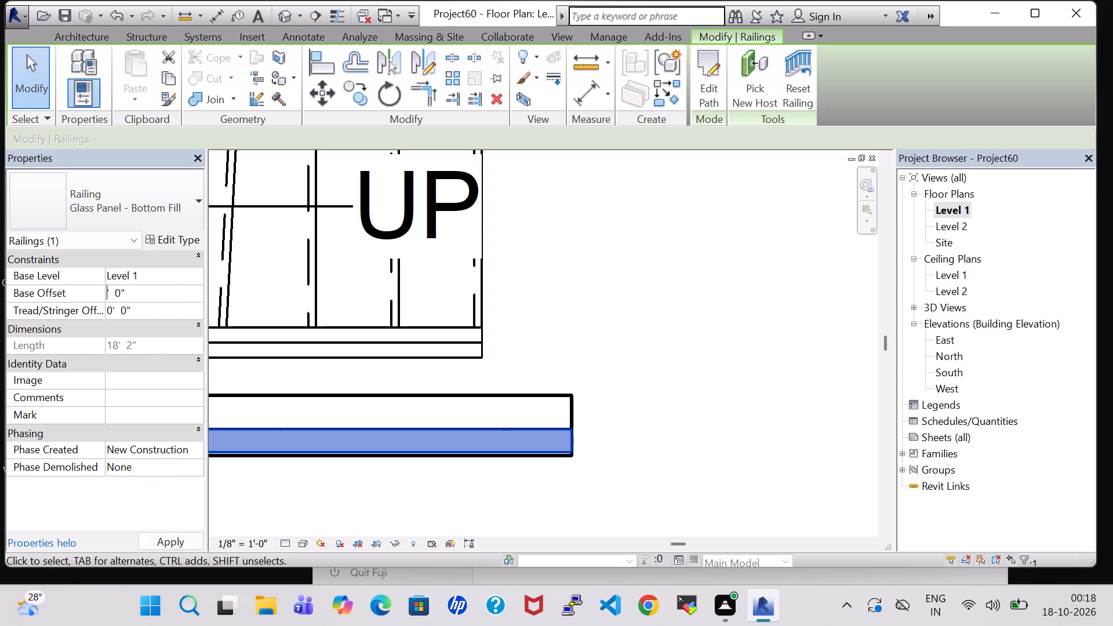
pyautogui.press('2')
pyautogui.click(162, 543)
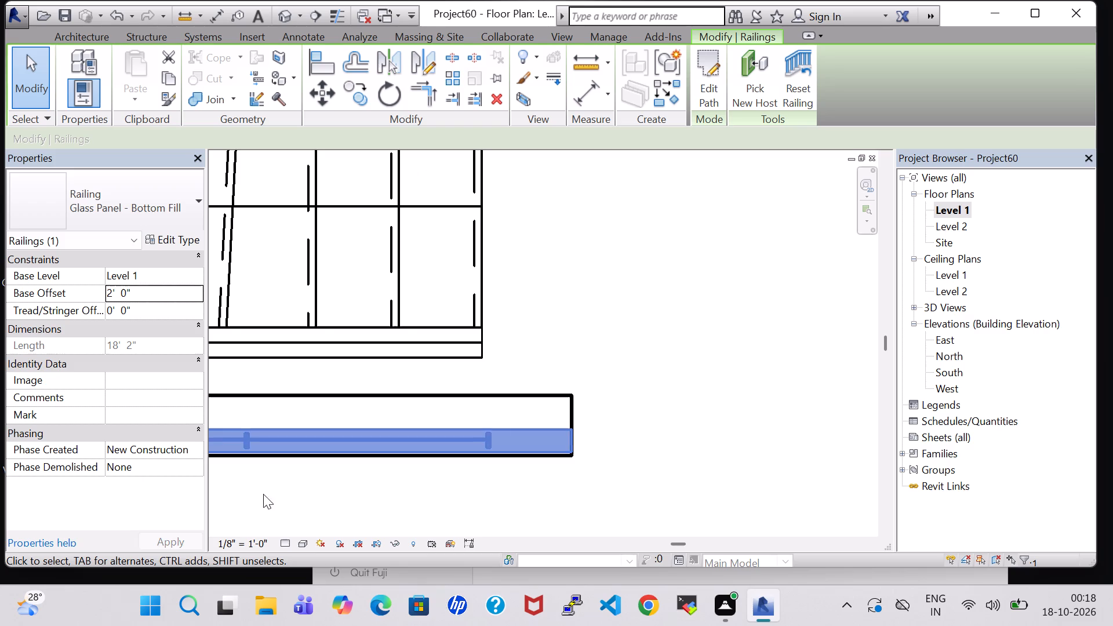
pyautogui.click(657, 454)
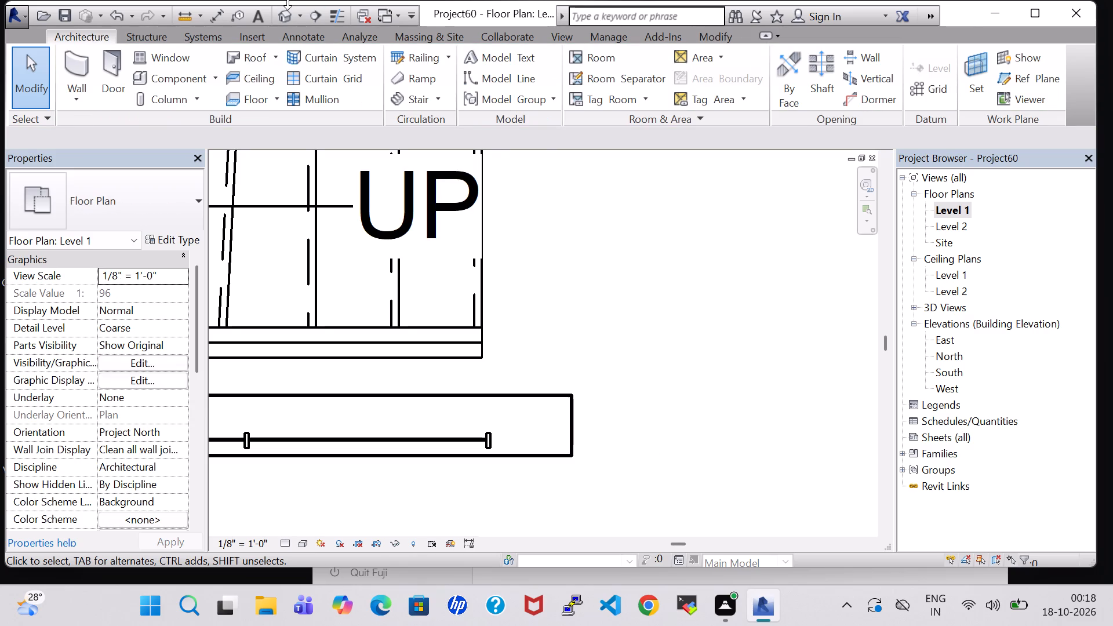
# Examine in 3D how the glass panel railing sits on the low walls around the staircase.
pyautogui.click(286, 10)
pyautogui.scroll(2, 496, 466)
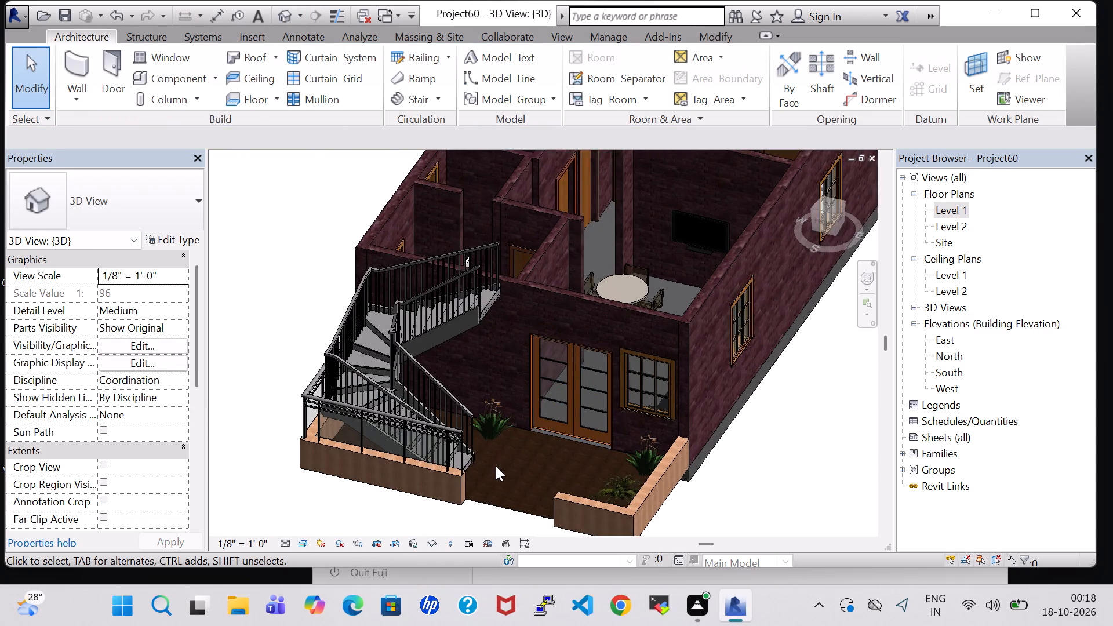
pyautogui.scroll(2, 496, 466)
pyautogui.keyDown('shift'); pyautogui.moveTo(198, 201); pyautogui.dragTo(252, 241, button='middle'); pyautogui.keyUp('shift')
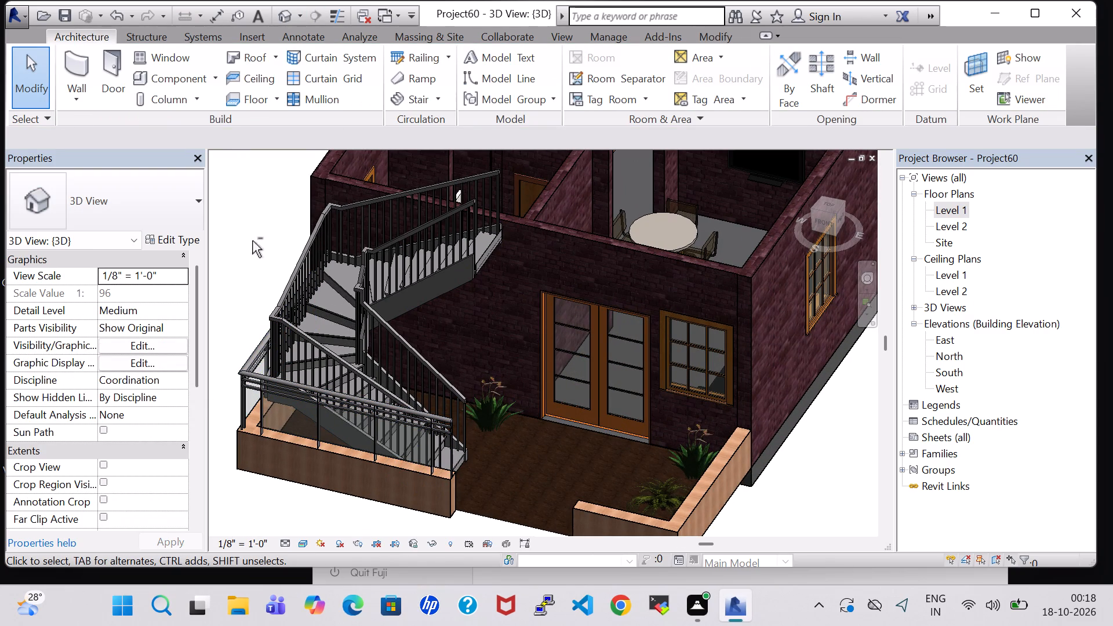
pyautogui.keyDown('shift'); pyautogui.moveTo(252, 241); pyautogui.dragTo(288, 256, button='middle'); pyautogui.keyUp('shift')
pyautogui.scroll(1, 217, 249)
pyautogui.moveTo(217, 249); pyautogui.dragTo(281, 258, button='middle')
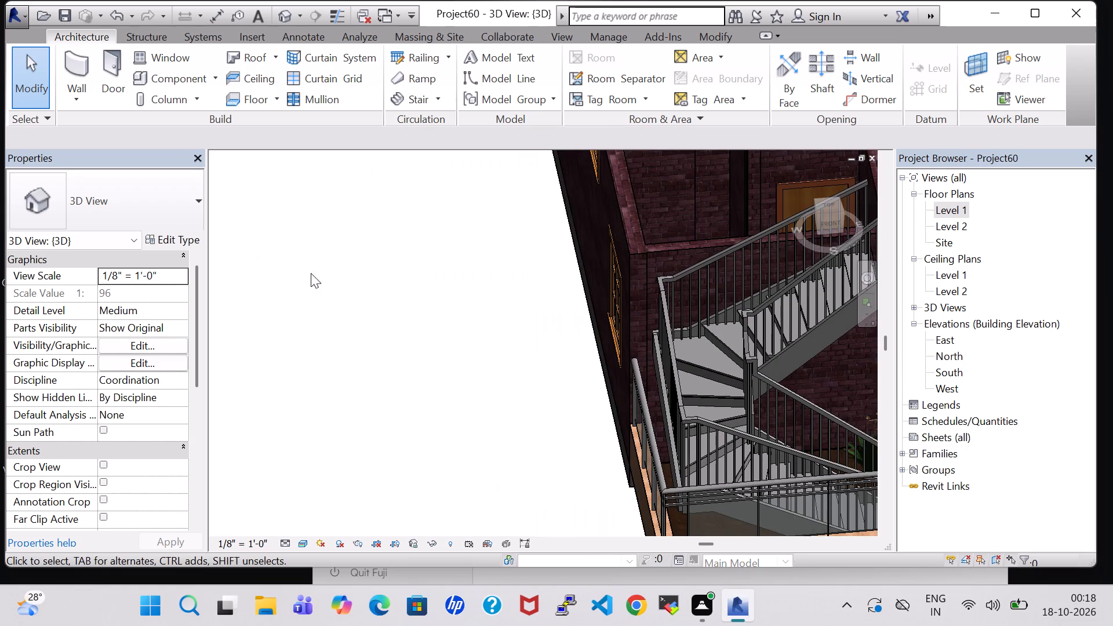
pyautogui.moveTo(443, 421); pyautogui.dragTo(379, 263, button='middle')
pyautogui.keyDown('shift'); pyautogui.moveTo(689, 472); pyautogui.dragTo(650, 472, button='middle'); pyautogui.keyUp('shift')
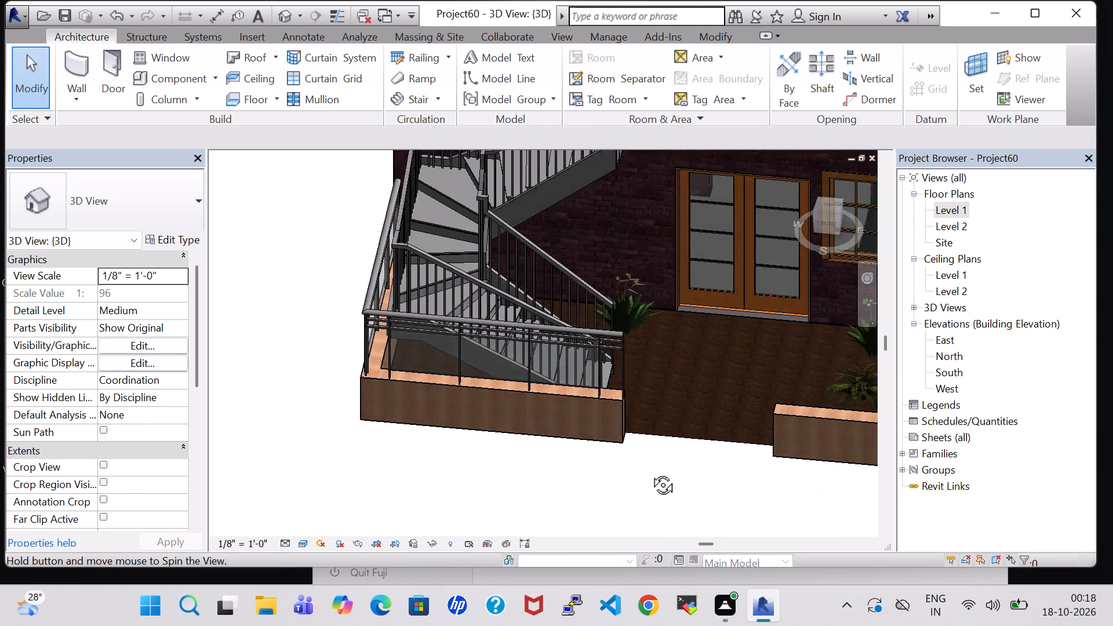
pyautogui.keyDown('shift'); pyautogui.moveTo(650, 472); pyautogui.dragTo(637, 471, button='middle'); pyautogui.keyUp('shift')
pyautogui.doubleClick(962, 207)
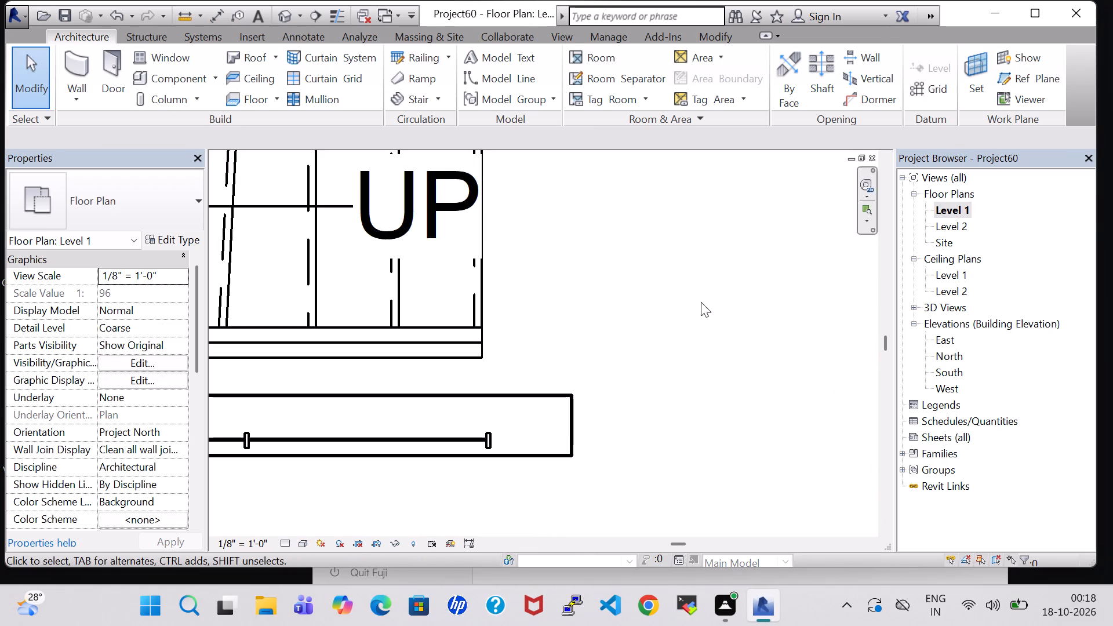
pyautogui.scroll(-8, 696, 314)
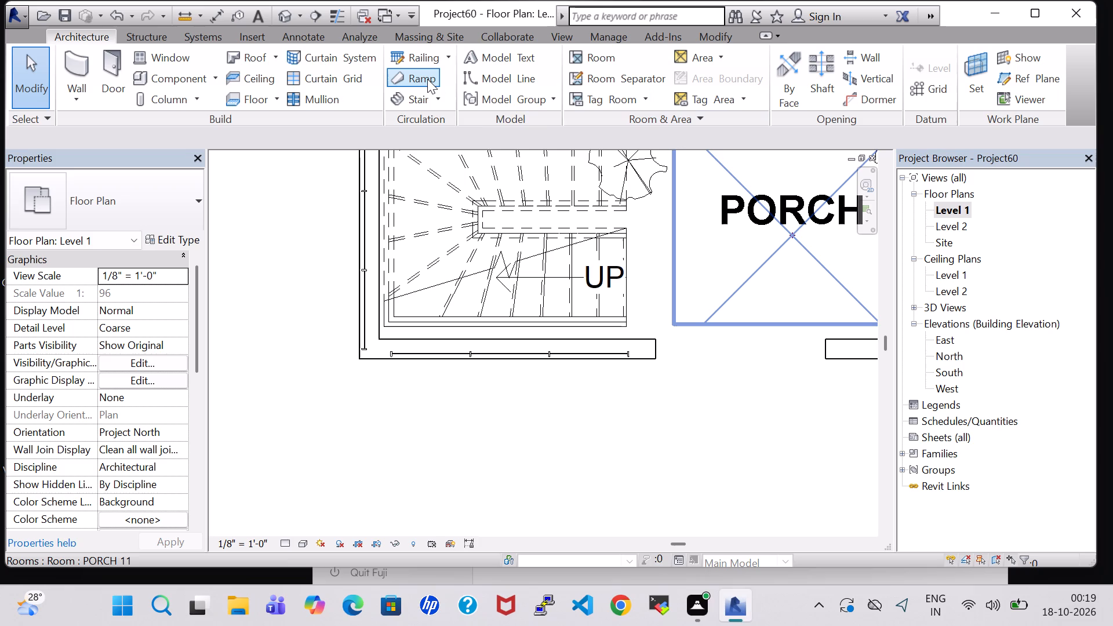
pyautogui.click(288, 14)
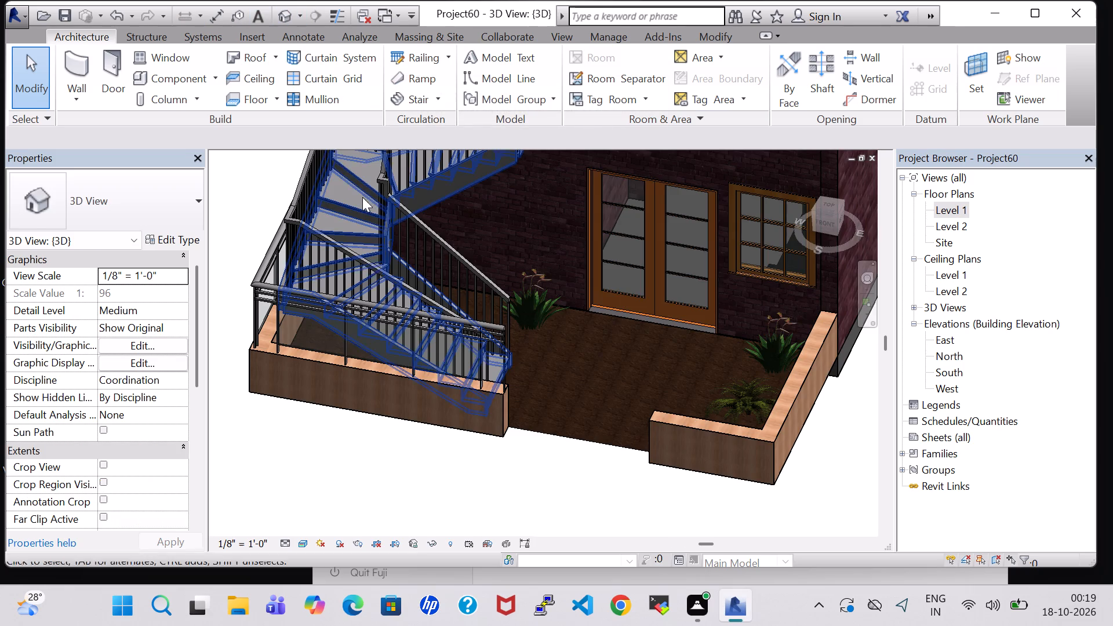
pyautogui.keyDown('shift'); pyautogui.moveTo(311, 441); pyautogui.dragTo(332, 511, button='middle'); pyautogui.keyUp('shift')
pyautogui.moveTo(345, 430); pyautogui.dragTo(345, 328, button='middle')
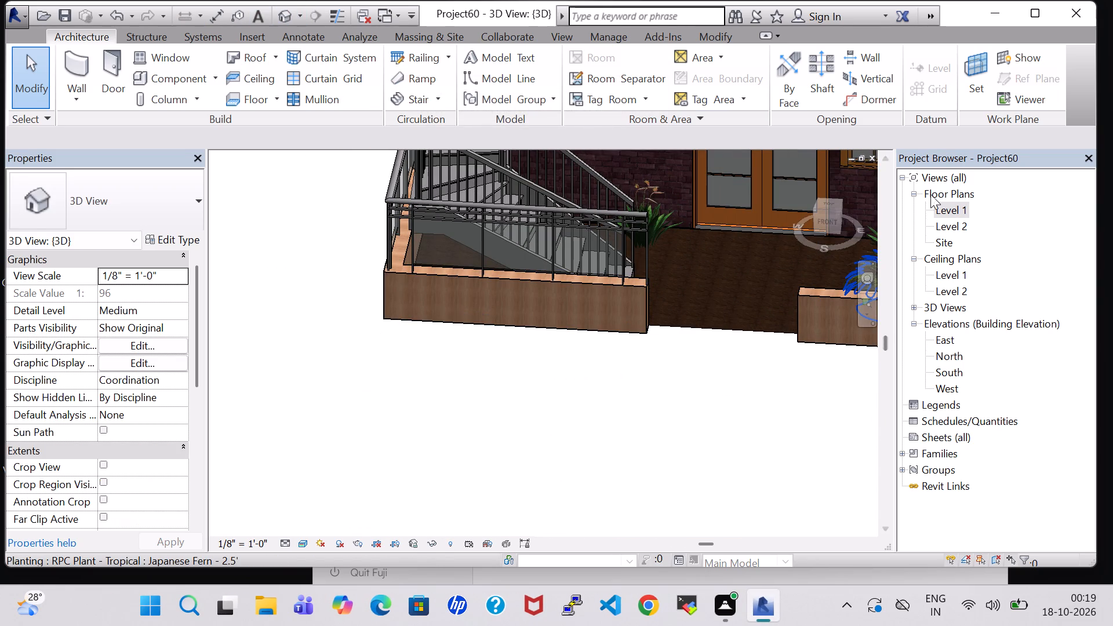
# On Level 1, create a Handrail - Rectangular railing 8' 6" long along the outer edge of the porch's low east wall.
pyautogui.doubleClick(954, 210)
pyautogui.moveTo(782, 370); pyautogui.dragTo(769, 370, button='middle')
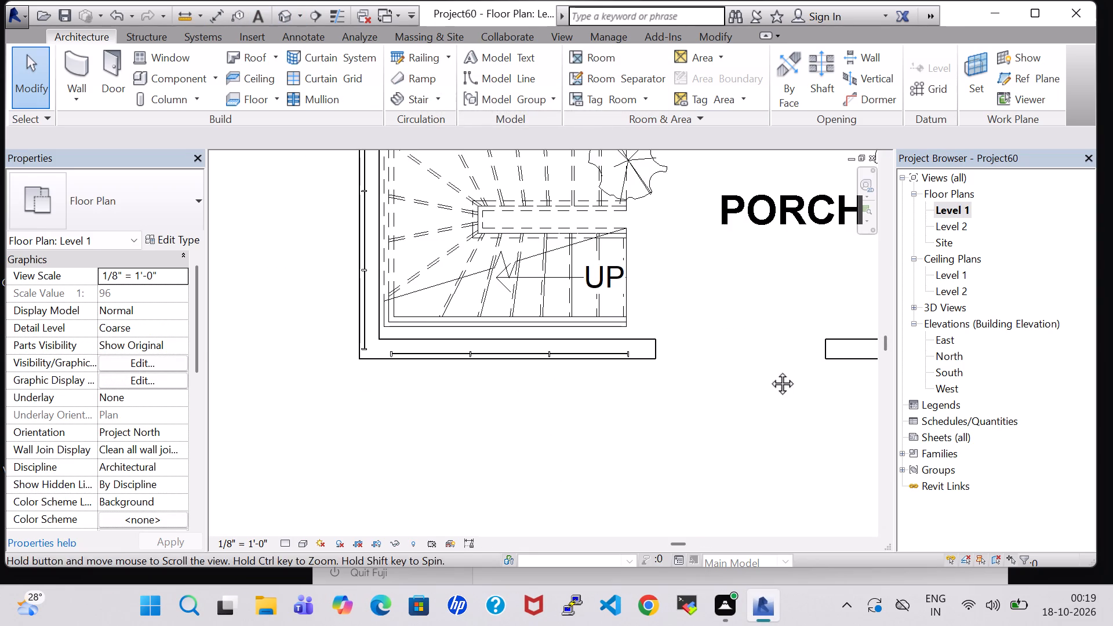
pyautogui.moveTo(769, 370); pyautogui.dragTo(552, 399, button='middle')
pyautogui.scroll(-4, 552, 399)
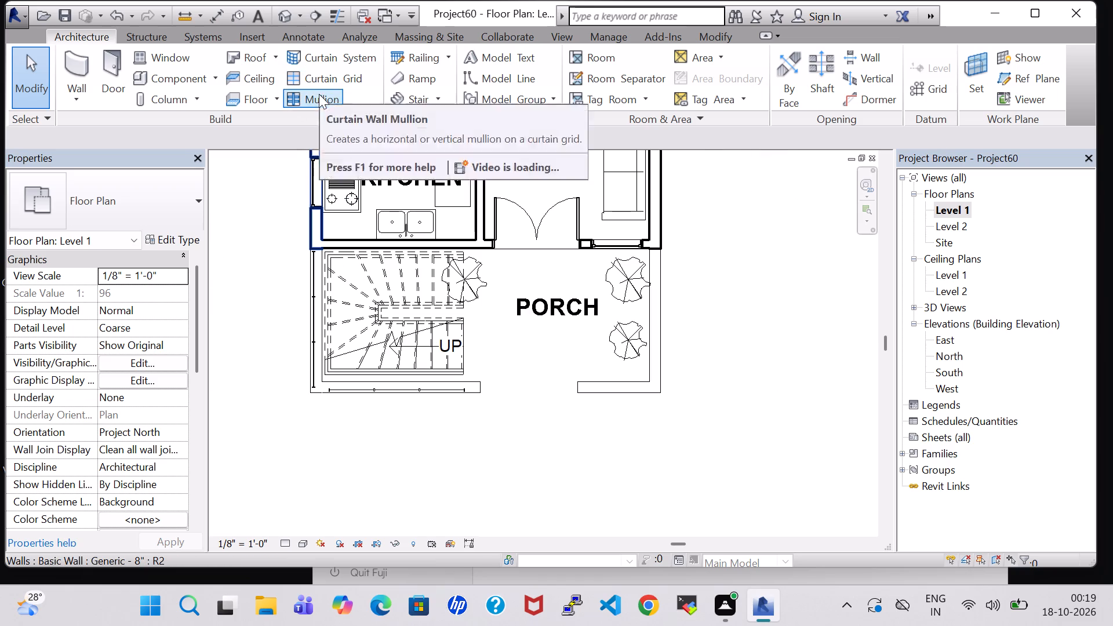
pyautogui.click(427, 58)
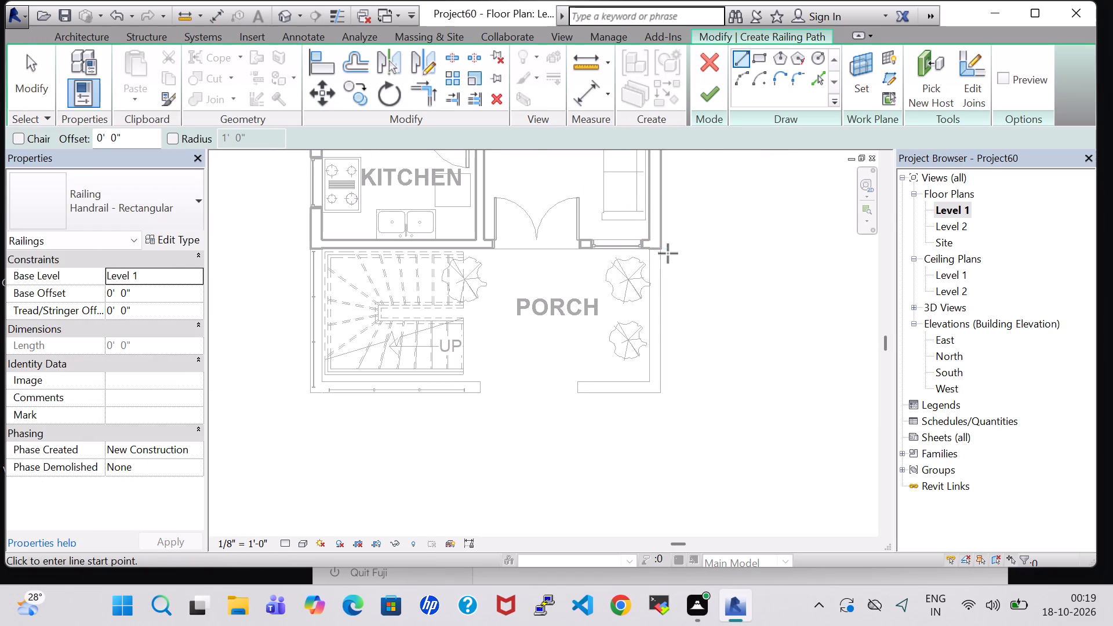
pyautogui.click(660, 250)
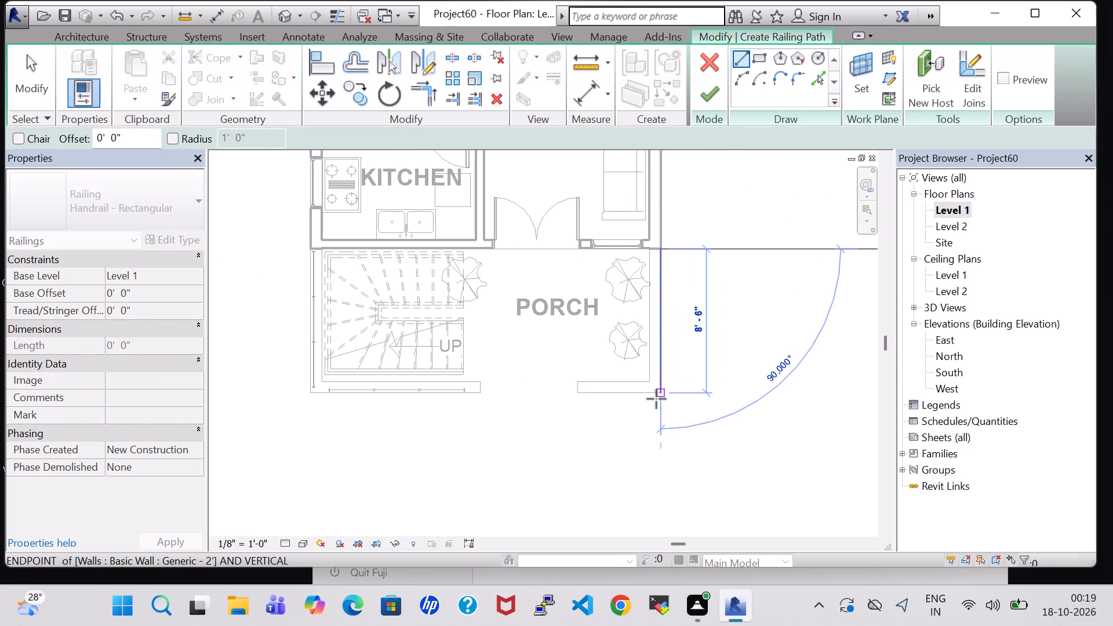
pyautogui.click(659, 394)
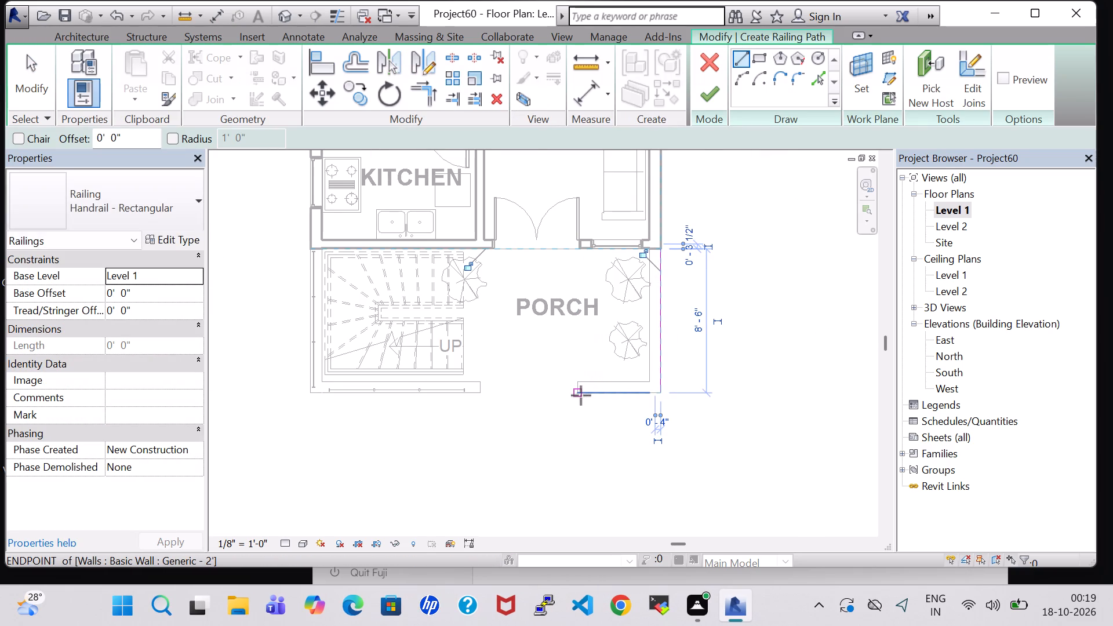
pyautogui.scroll(6, 579, 395)
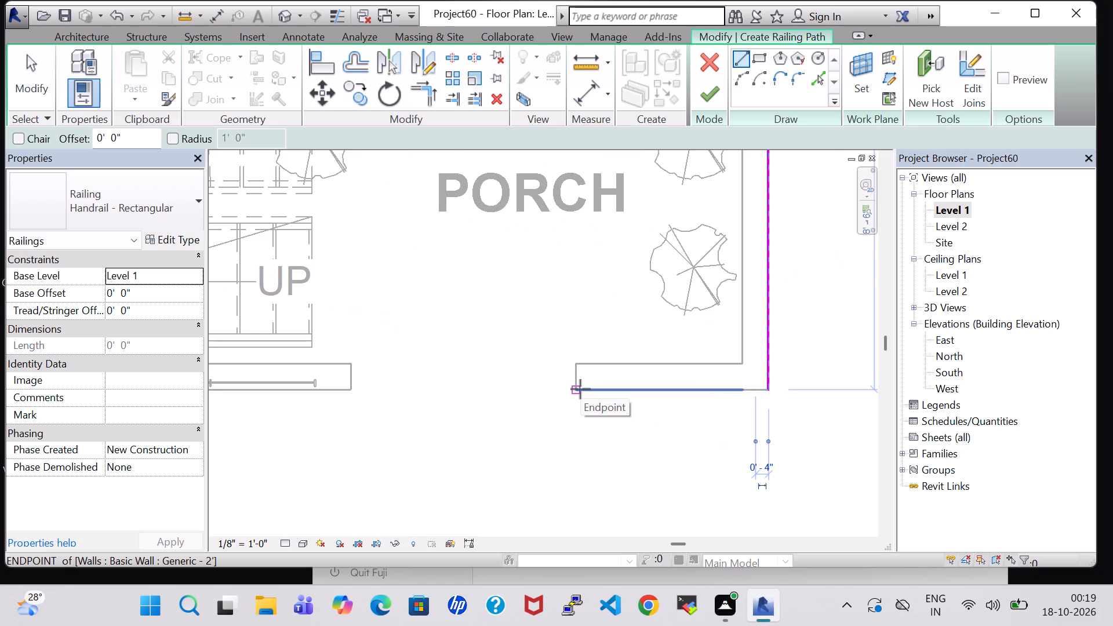
pyautogui.click(574, 390)
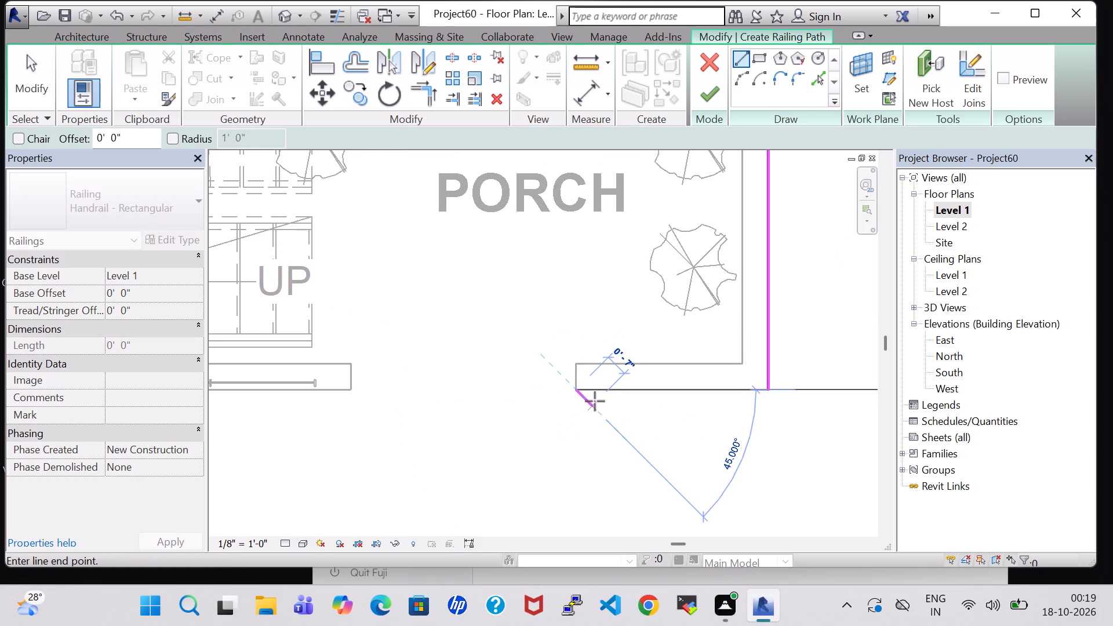
pyautogui.click(714, 100)
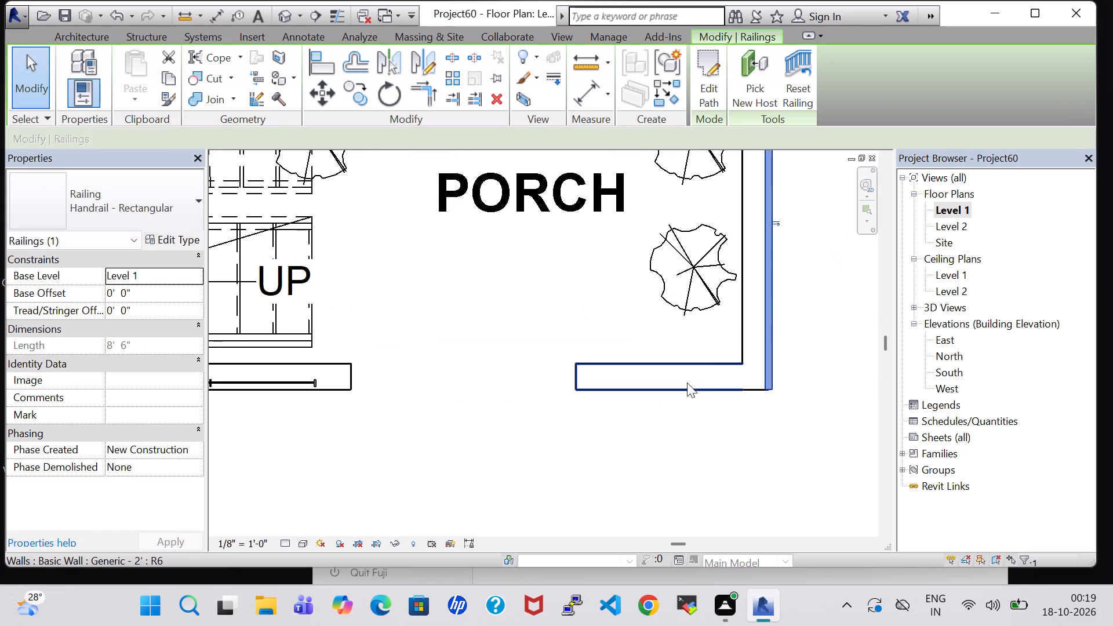
# Change the railing on the porch's east wall to the Glass Panel - Bottom Fill type.
pyautogui.click(158, 204)
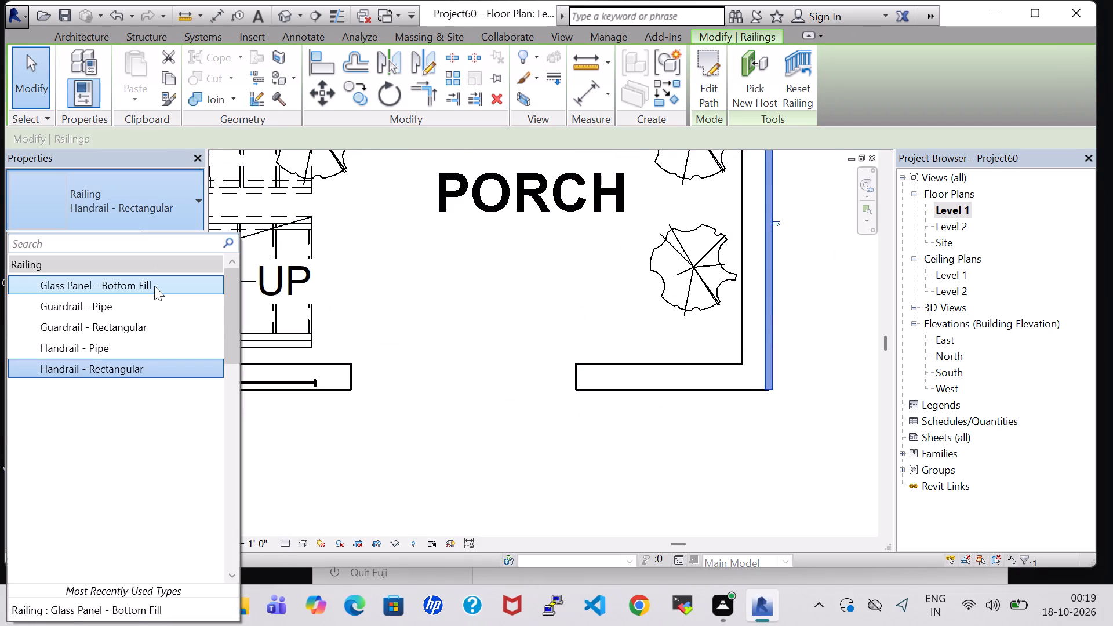
pyautogui.click(154, 286)
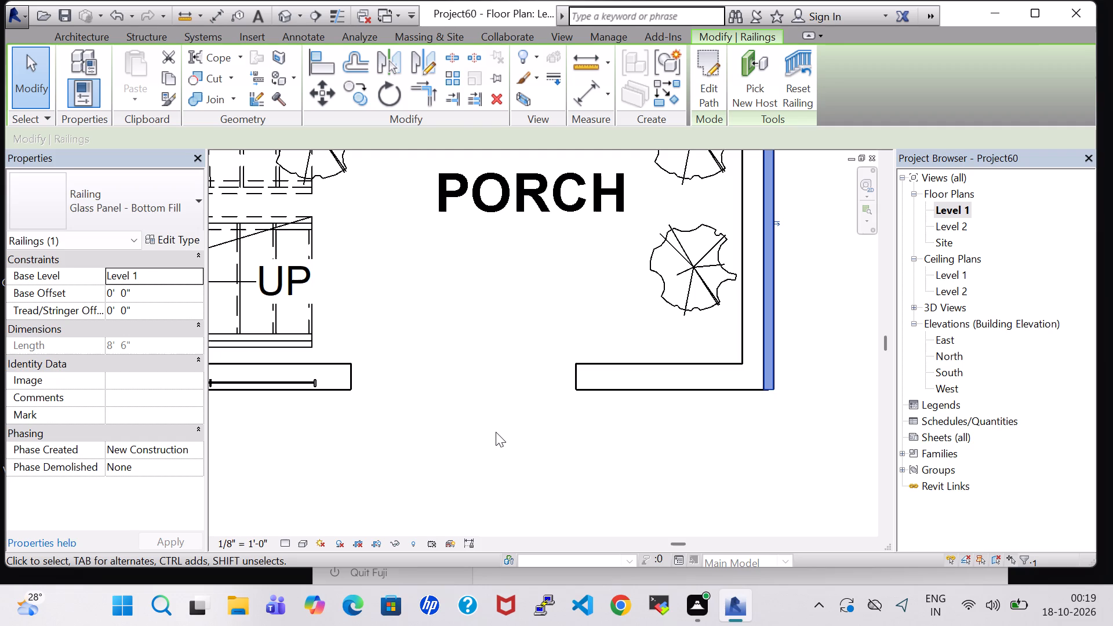
pyautogui.click(496, 432)
pyautogui.click(280, 16)
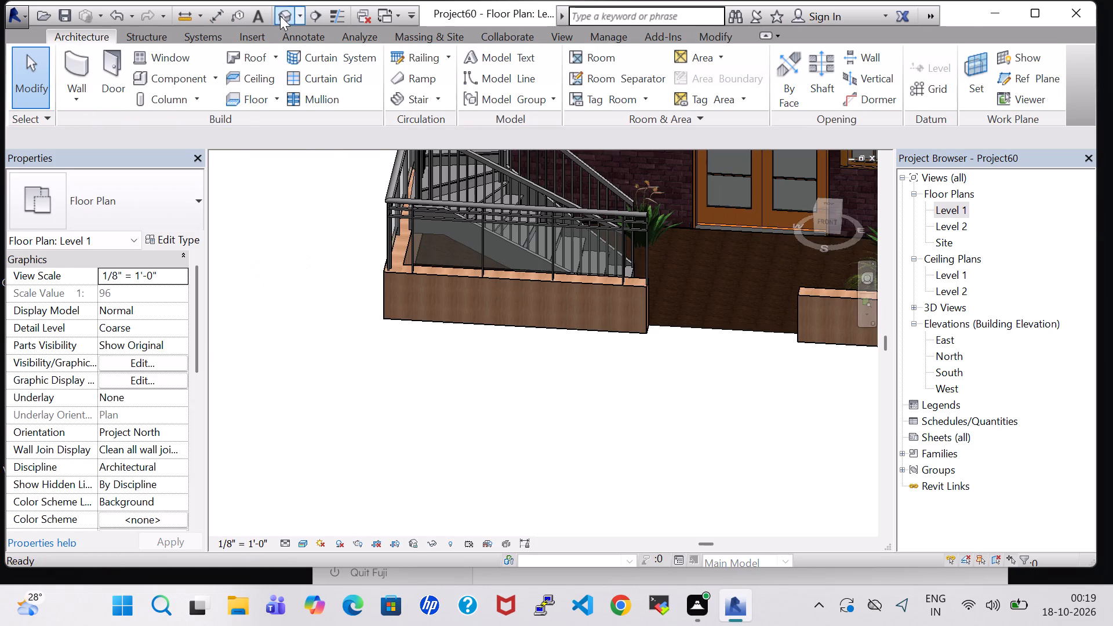
pyautogui.moveTo(602, 337); pyautogui.dragTo(421, 425, button='middle')
pyautogui.scroll(1, 421, 425)
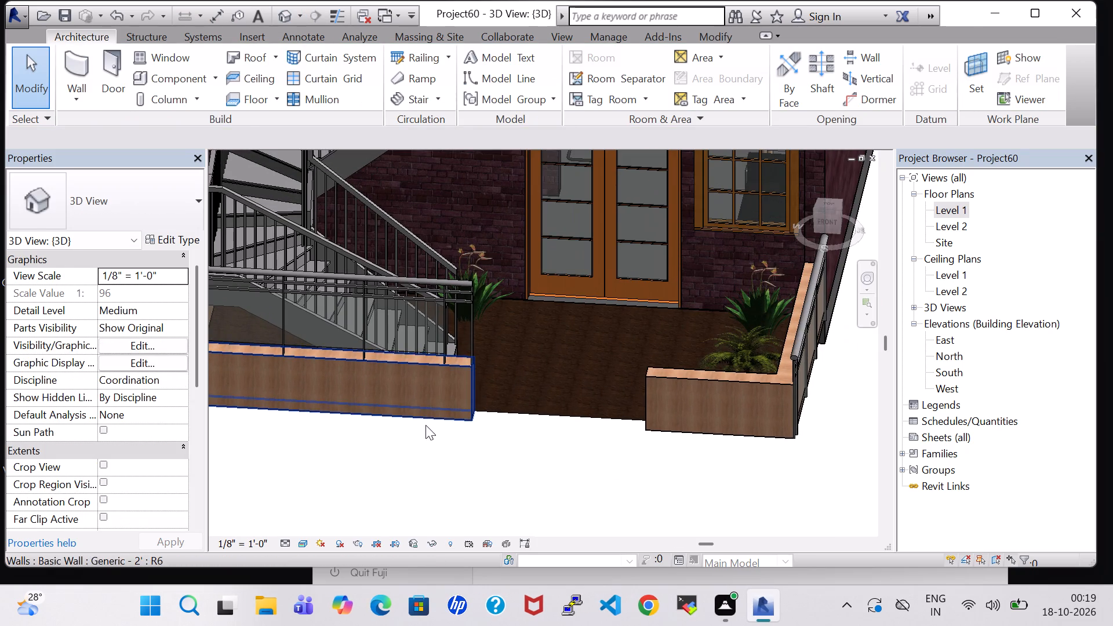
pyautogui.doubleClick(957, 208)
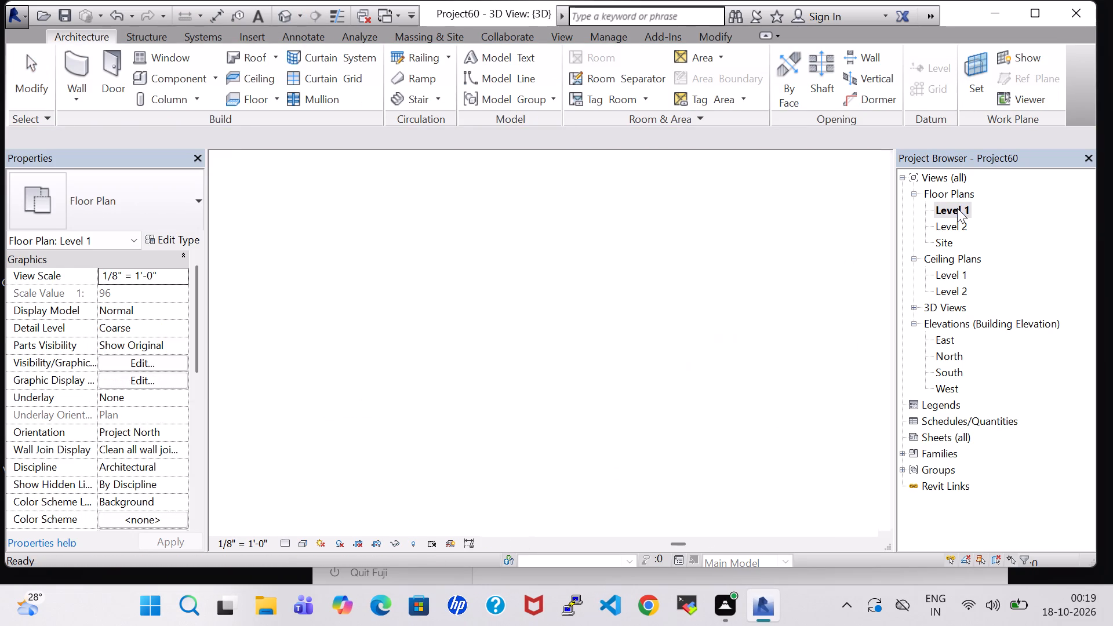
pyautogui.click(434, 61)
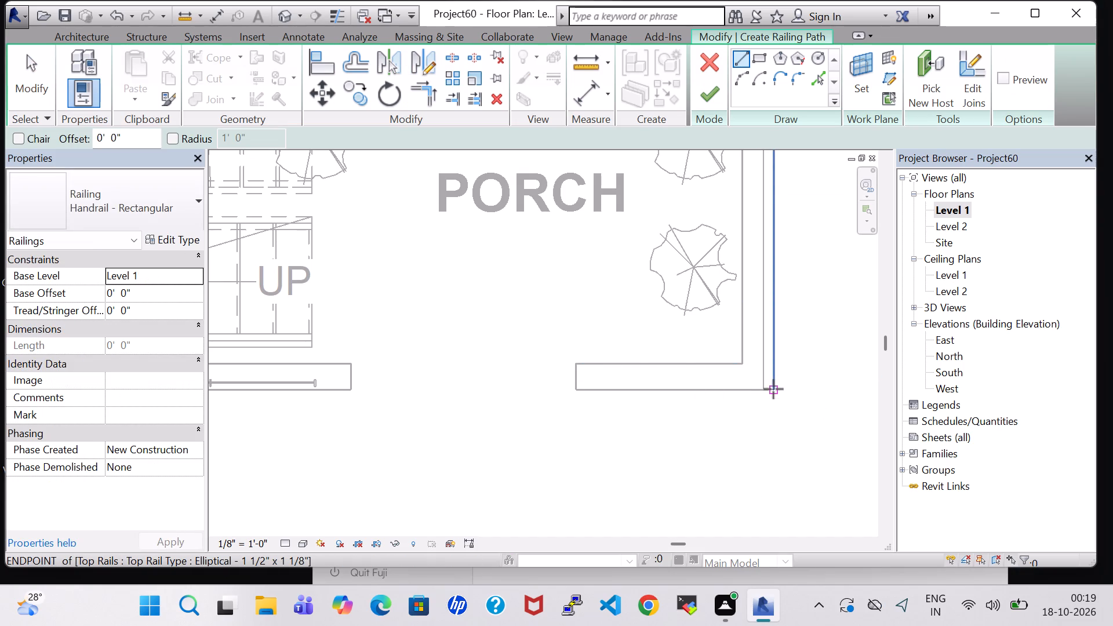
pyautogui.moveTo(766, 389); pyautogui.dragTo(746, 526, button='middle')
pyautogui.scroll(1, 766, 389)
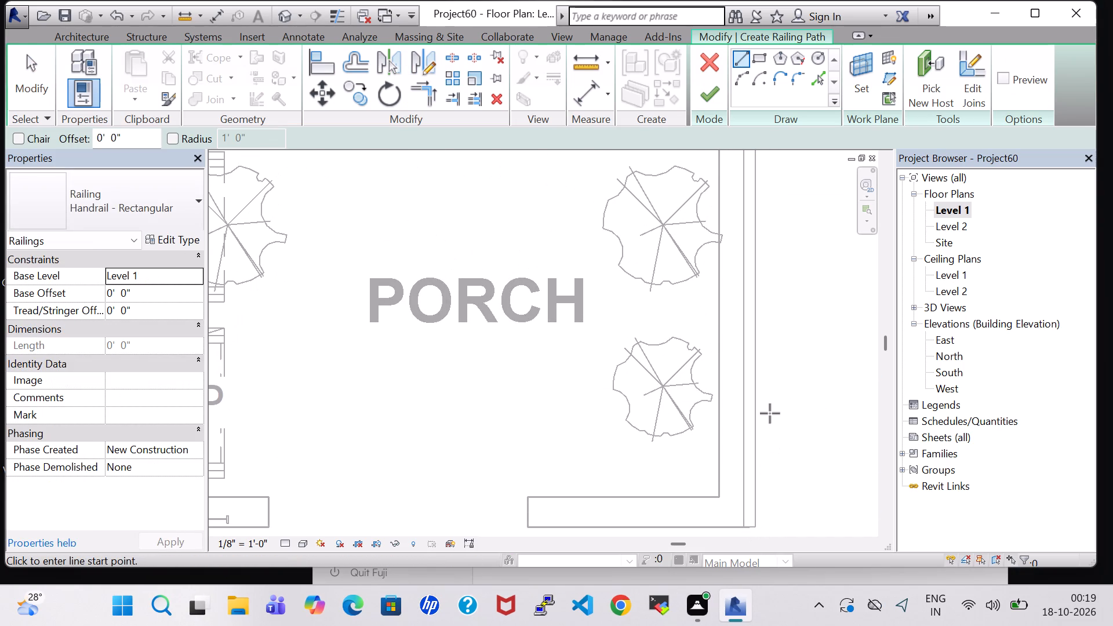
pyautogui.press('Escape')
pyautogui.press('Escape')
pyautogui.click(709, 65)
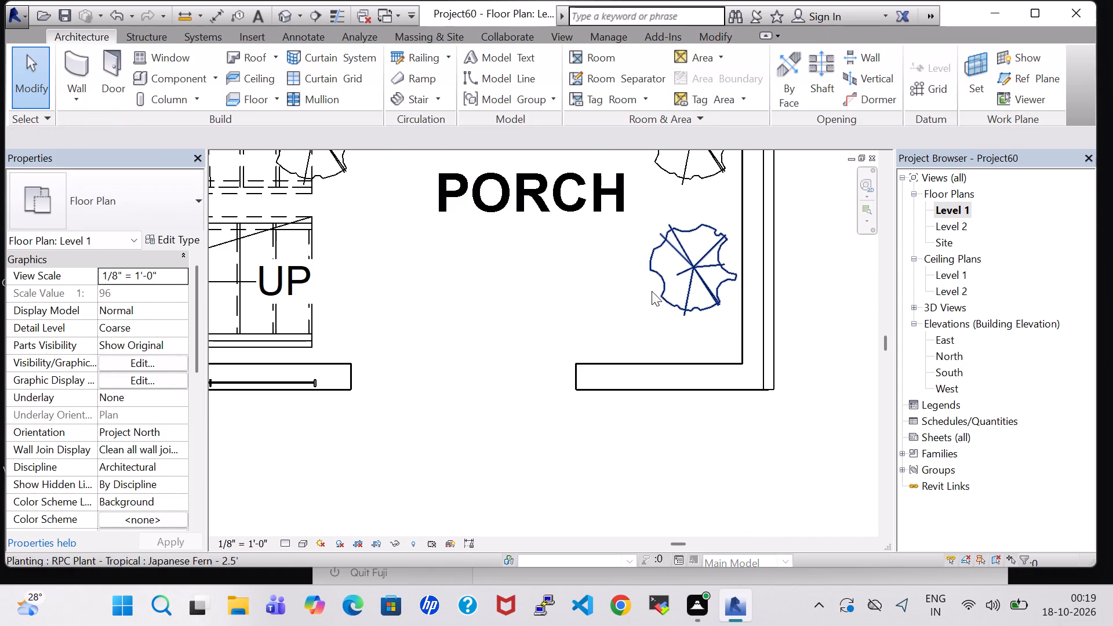
# Nudge the glass panel railing on the porch's east side two increments inward onto the low wall.
pyautogui.click(825, 282)
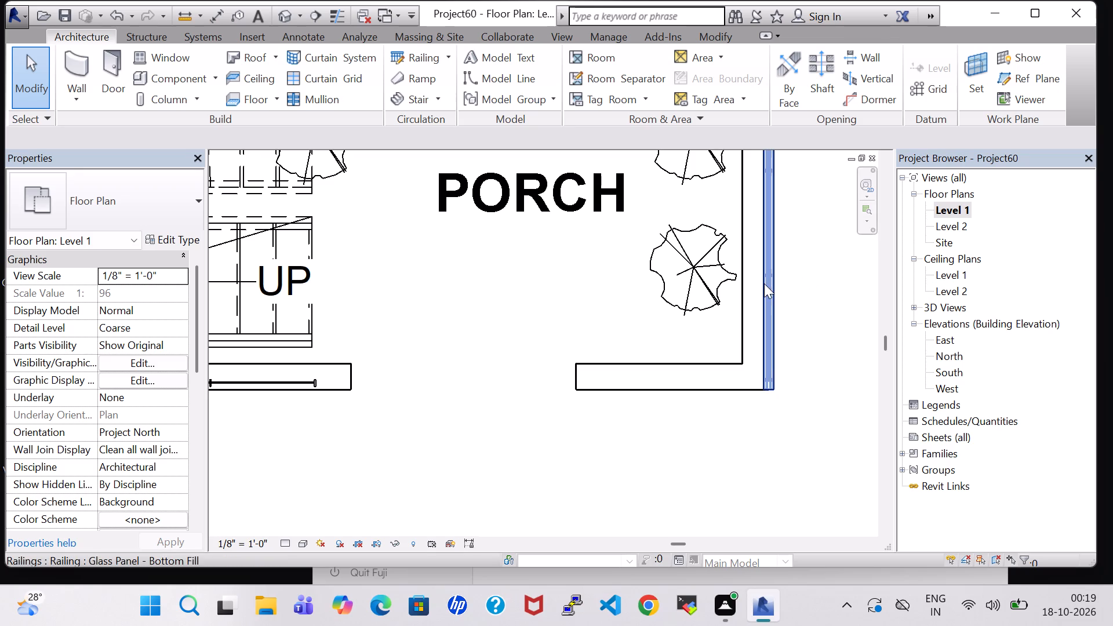
pyautogui.click(278, 13)
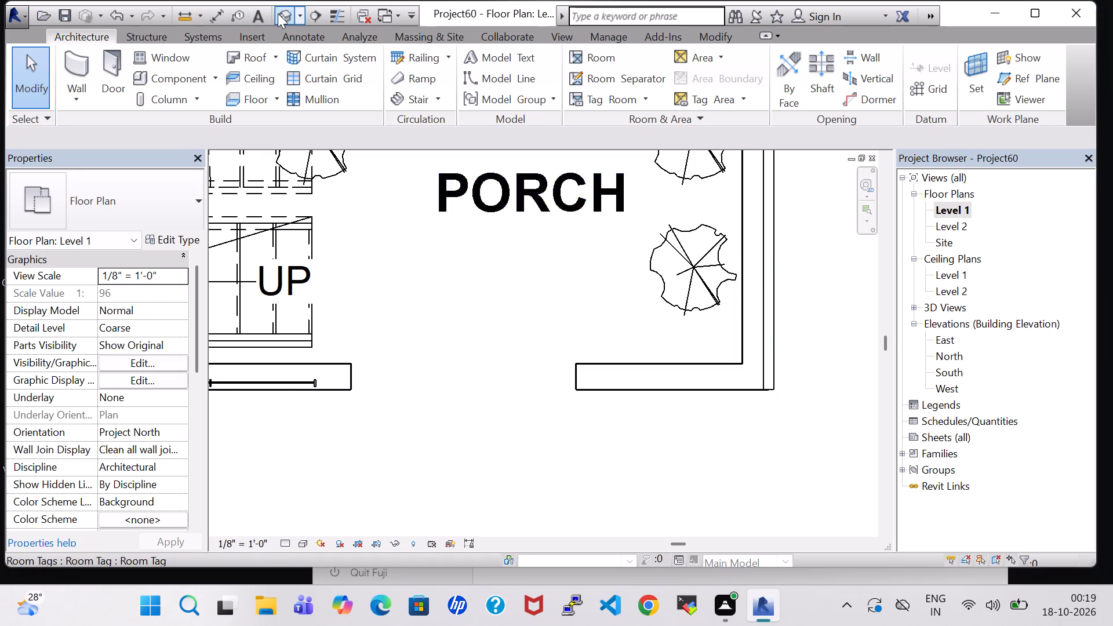
pyautogui.click(795, 369)
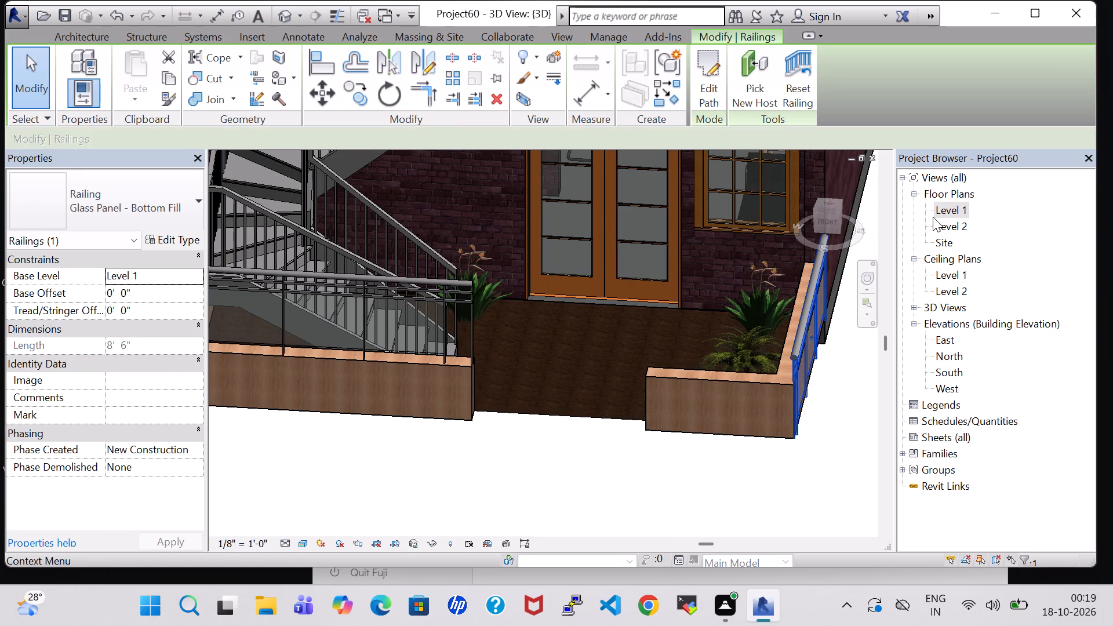
pyautogui.press('Left')
pyautogui.press('Left')
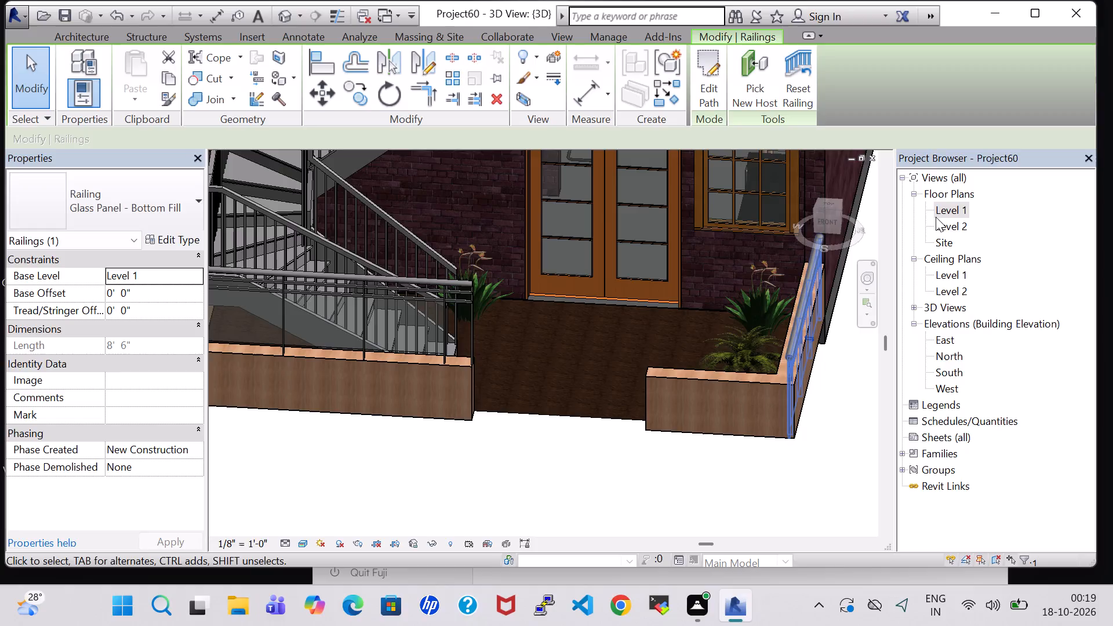
pyautogui.doubleClick(948, 214)
pyautogui.scroll(-2, 825, 325)
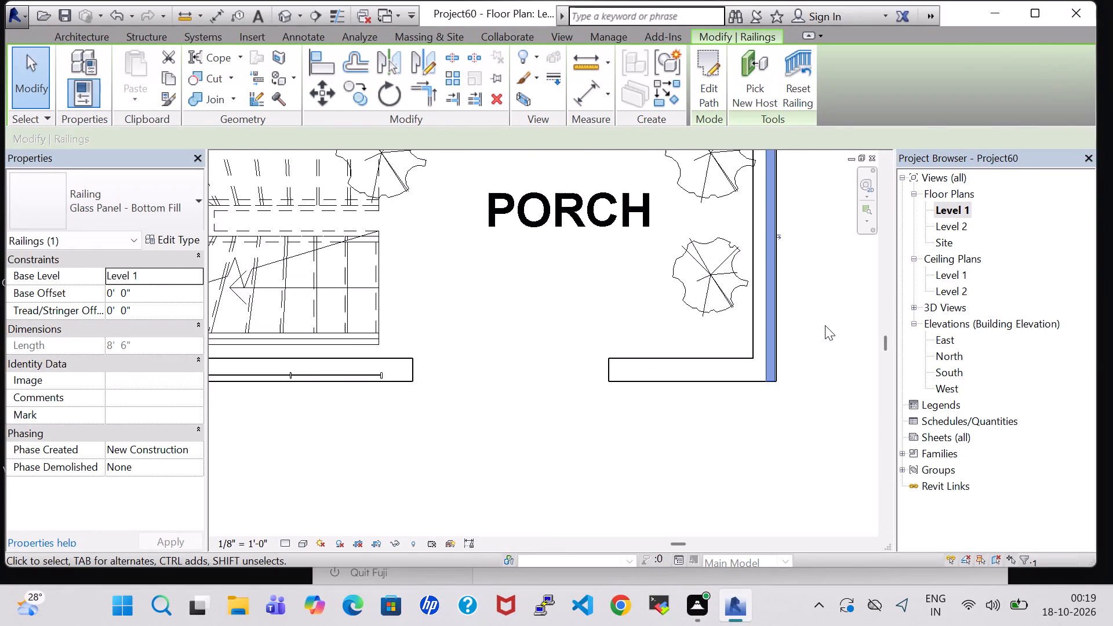
pyautogui.click(835, 297)
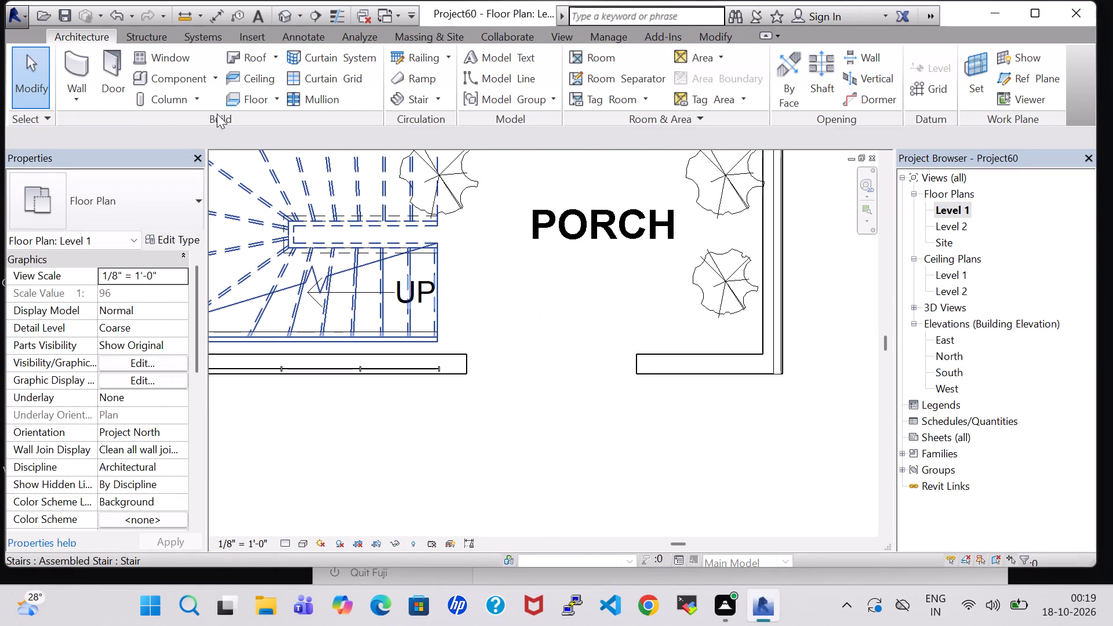
# Create a Handrail - Rectangular railing about 4' 7 1/2" long on the low front wall segment at the porch's southeast corner.
pyautogui.moveTo(411, 61); pyautogui.dragTo(417, 60)
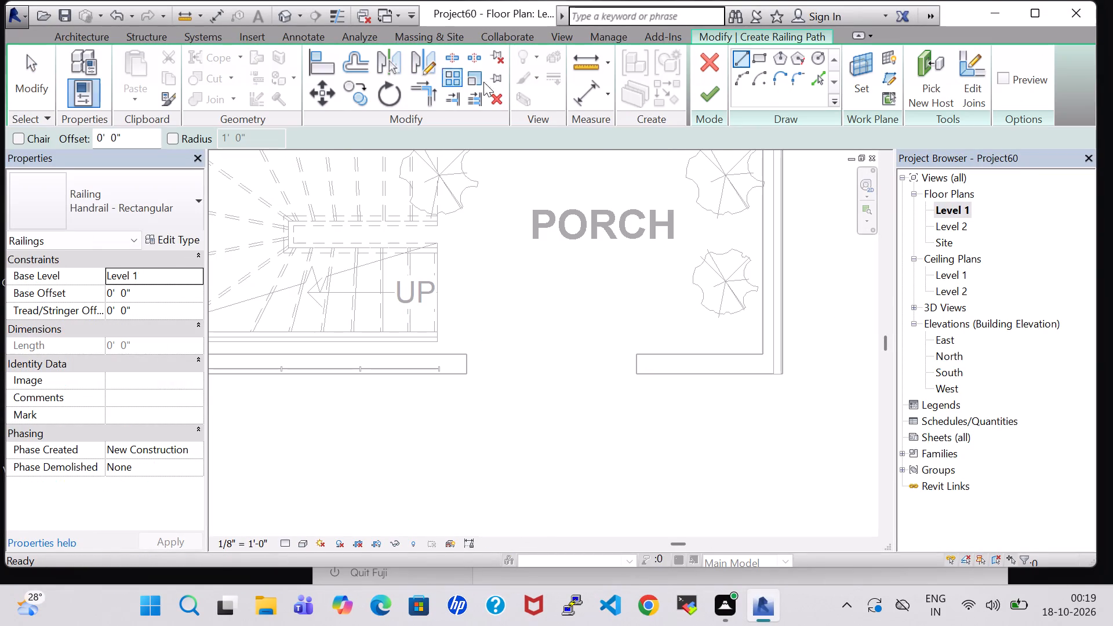
pyautogui.click(773, 364)
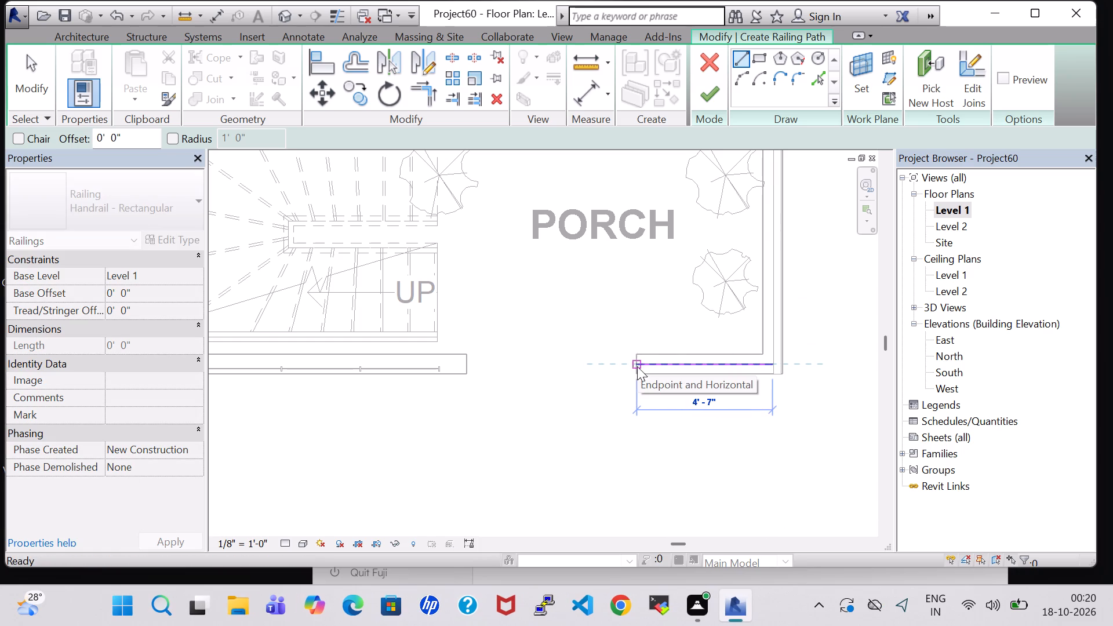
pyautogui.press('Escape')
pyautogui.press('Escape')
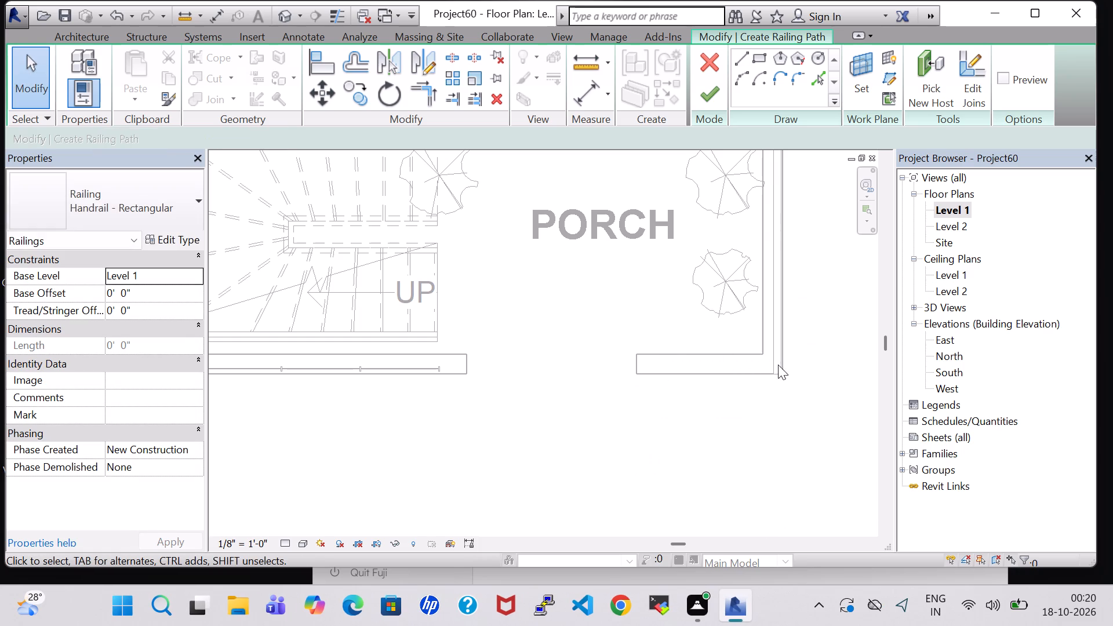
pyautogui.click(739, 47)
pyautogui.click(739, 65)
pyautogui.scroll(3, 816, 335)
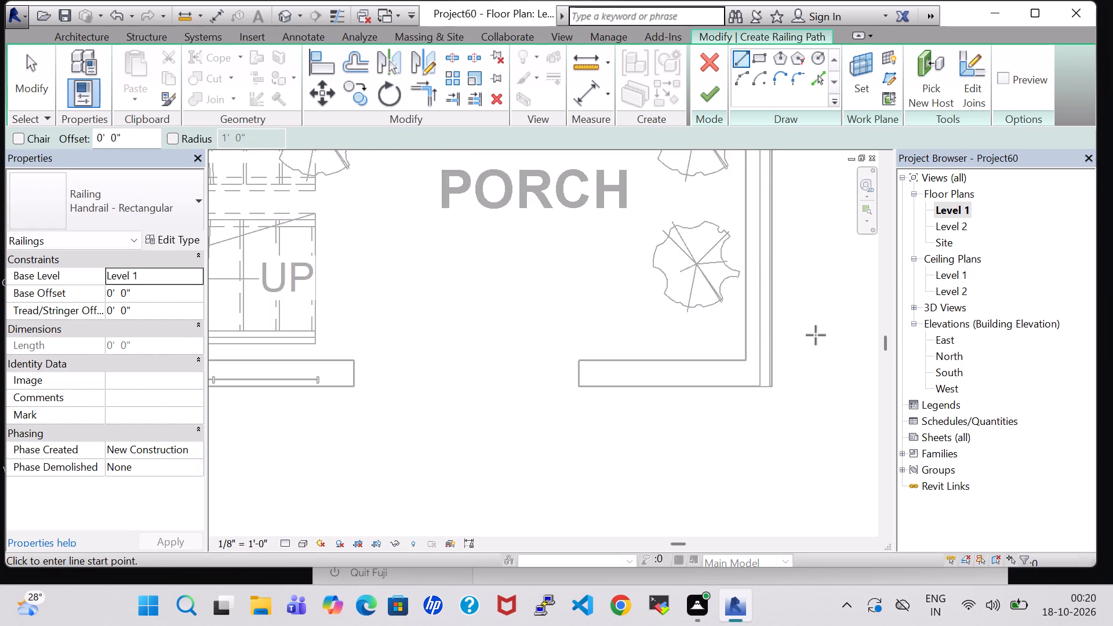
pyautogui.scroll(2, 816, 335)
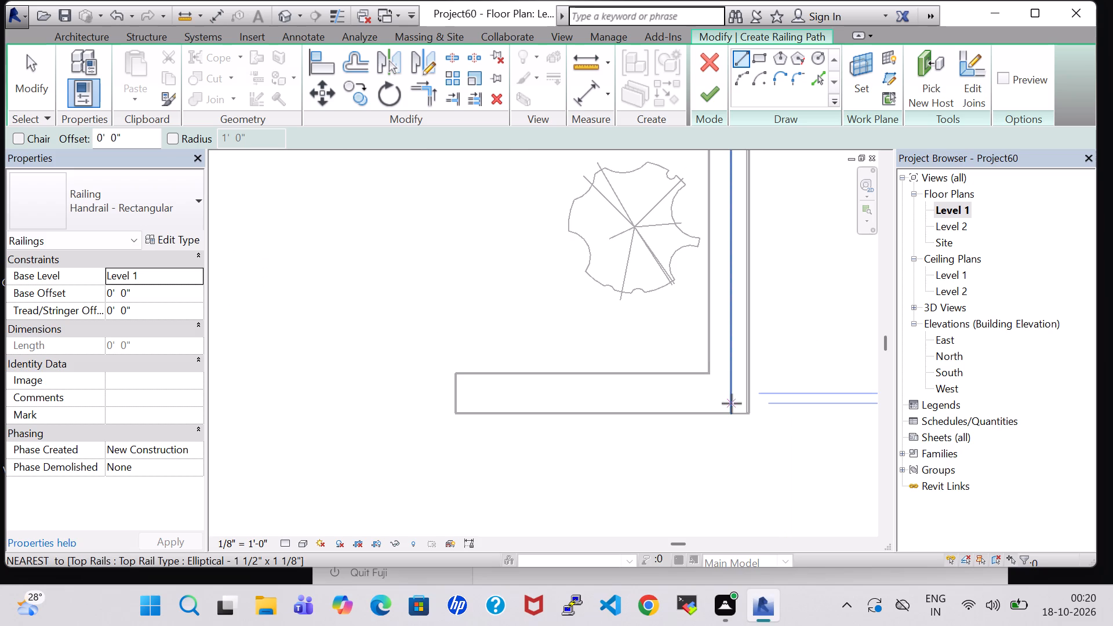
pyautogui.click(732, 403)
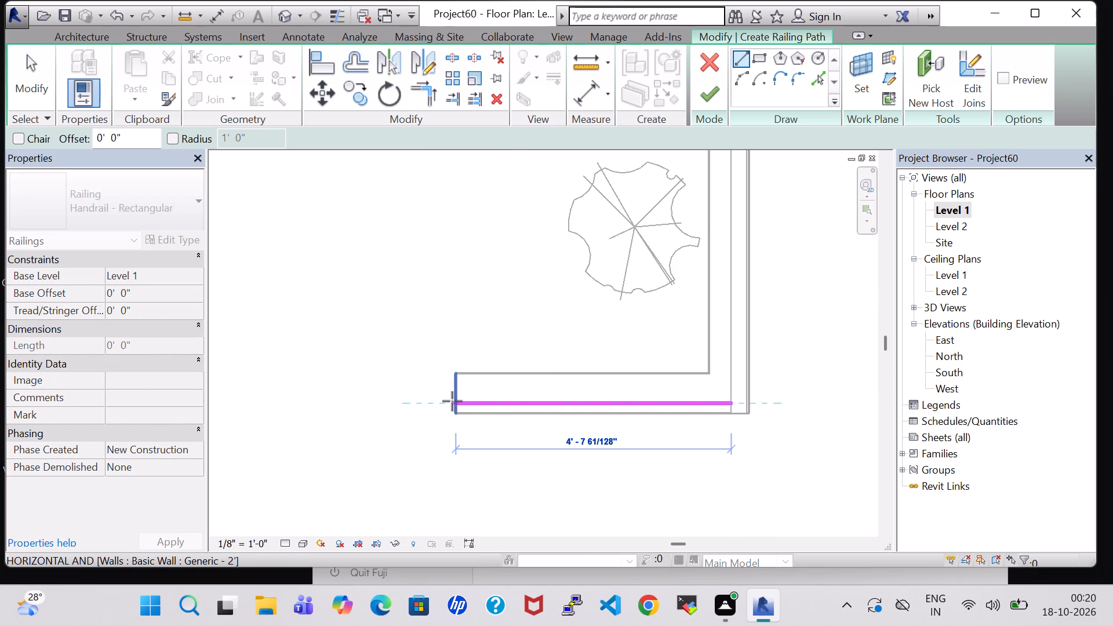
pyautogui.click(457, 402)
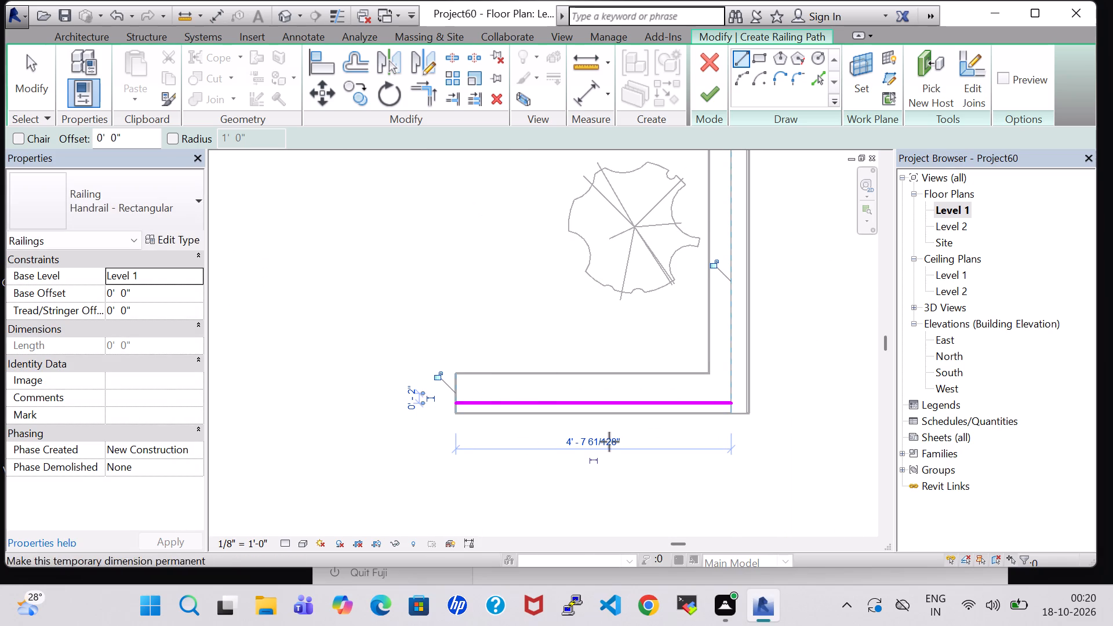
pyautogui.click(701, 100)
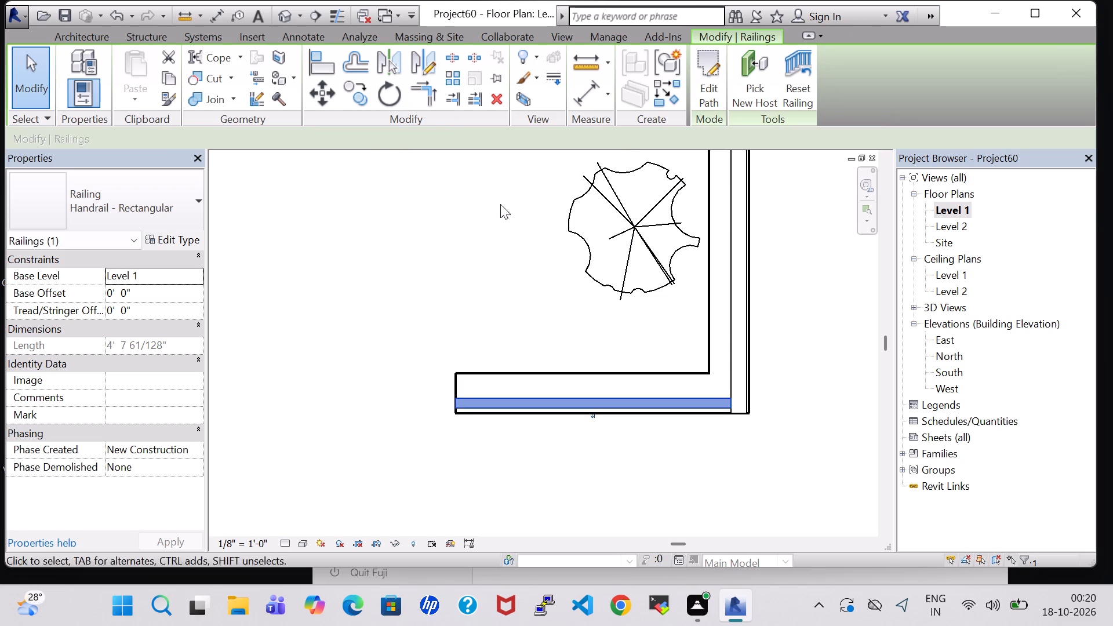
# Set the new front wall railing's base offset to 2' 0" and view it in 3D.
pyautogui.click(116, 293)
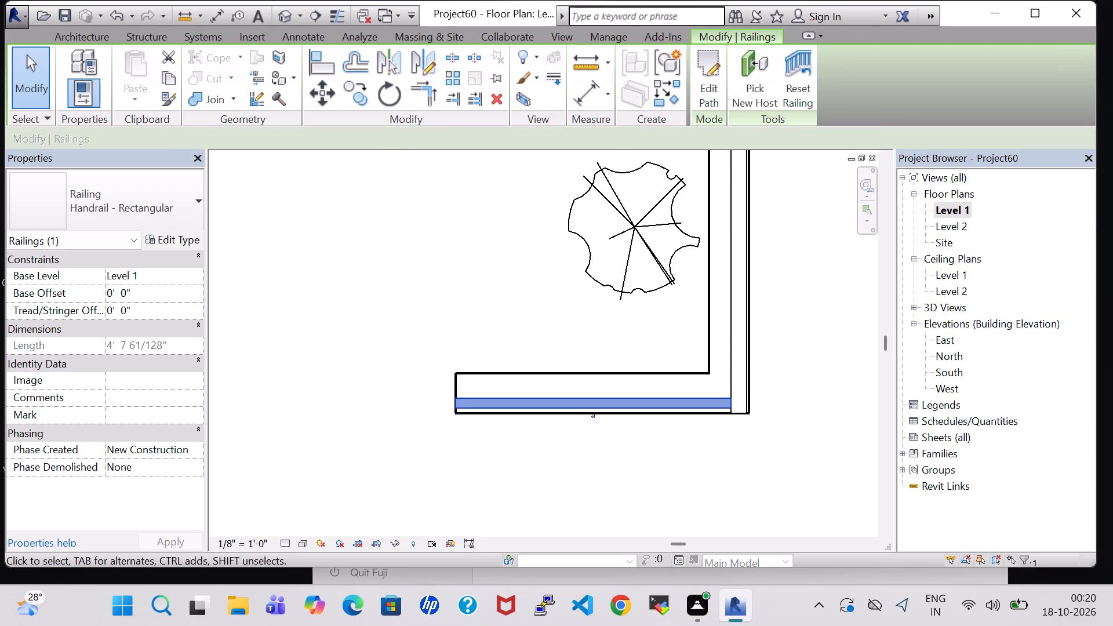
pyautogui.click(113, 293)
pyautogui.press('BackSpace')
pyautogui.press('2')
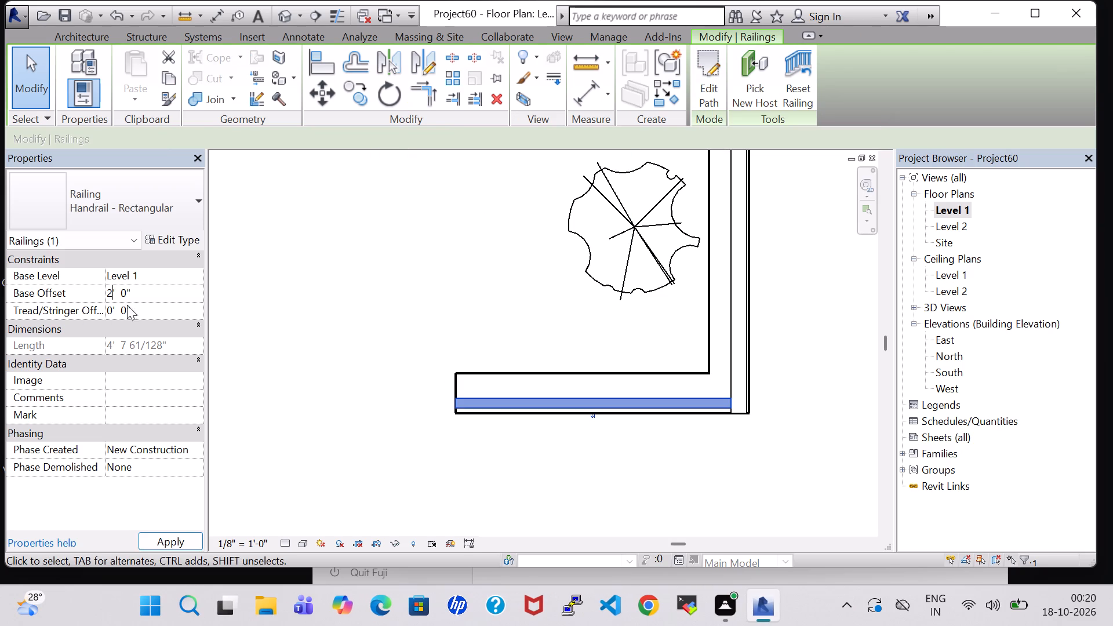
pyautogui.click(161, 534)
pyautogui.click(388, 501)
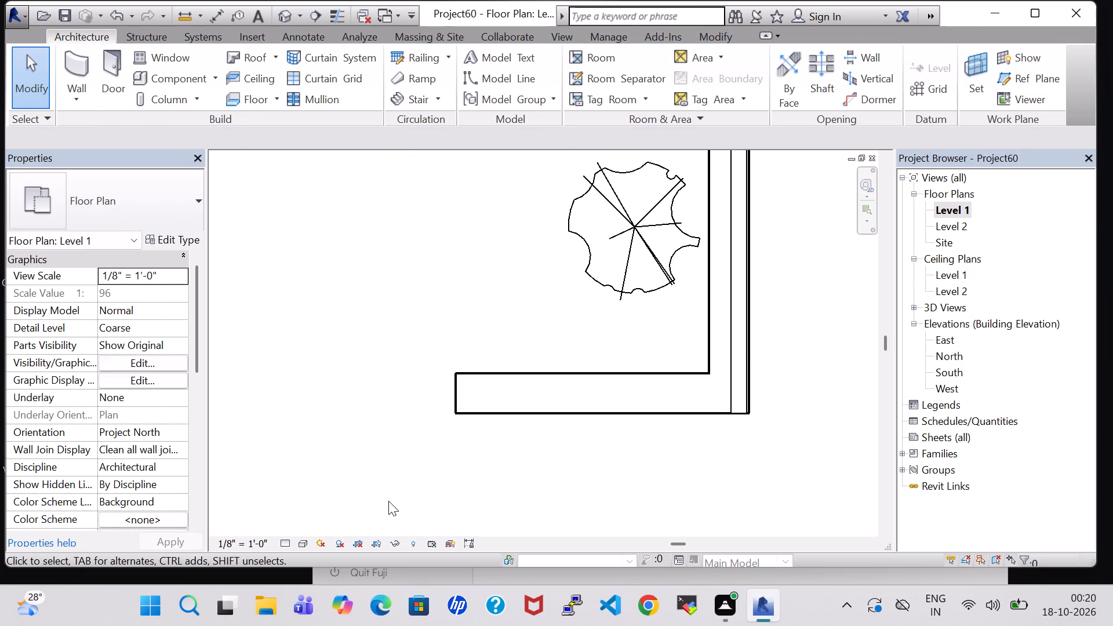
pyautogui.click(279, 14)
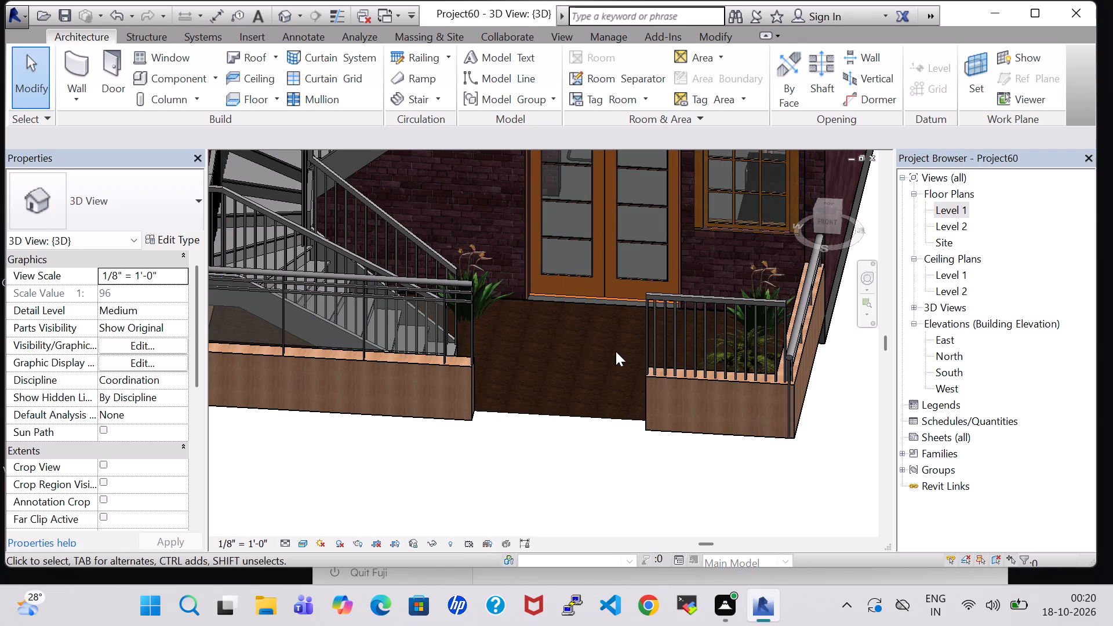
# On Level 1, set the base offset of the glass panel railing along the porch's east wall to 2' 0".
pyautogui.doubleClick(945, 209)
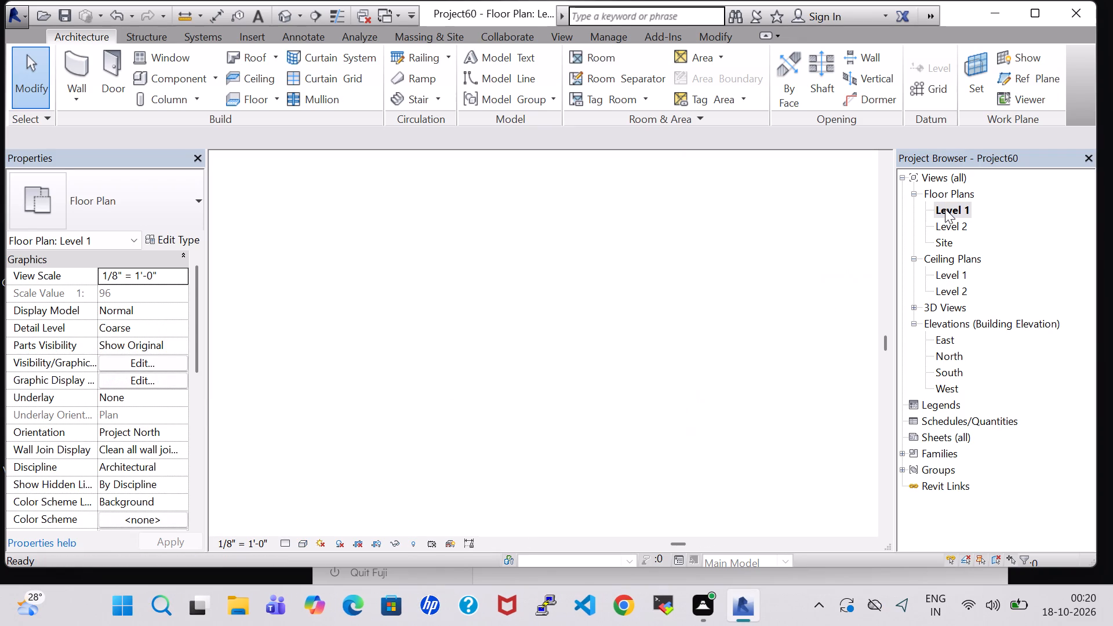
pyautogui.click(741, 329)
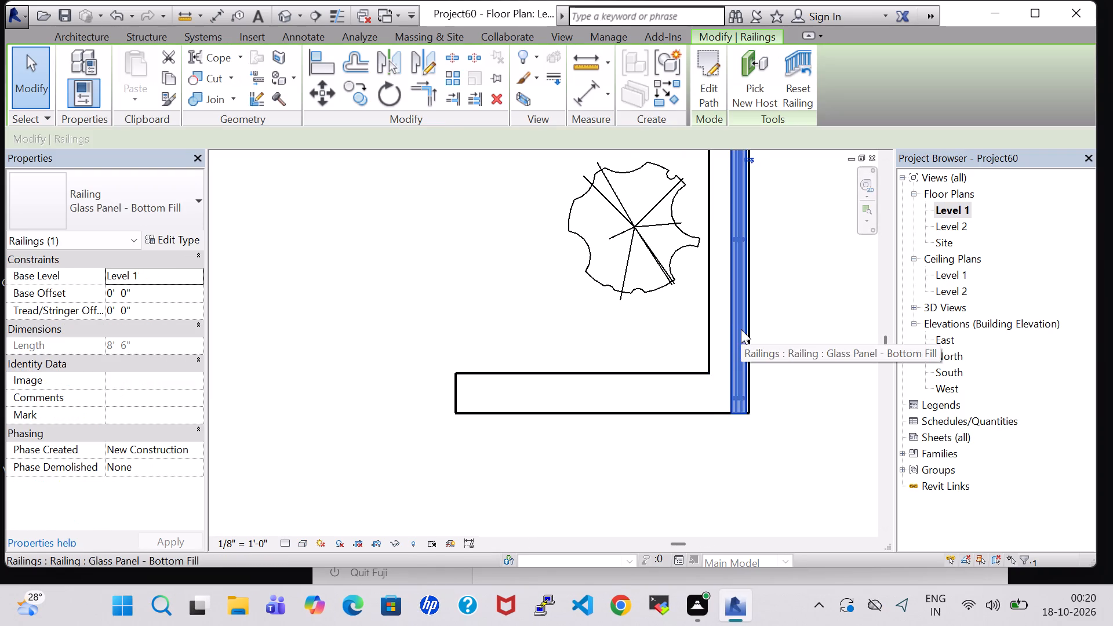
pyautogui.click(113, 295)
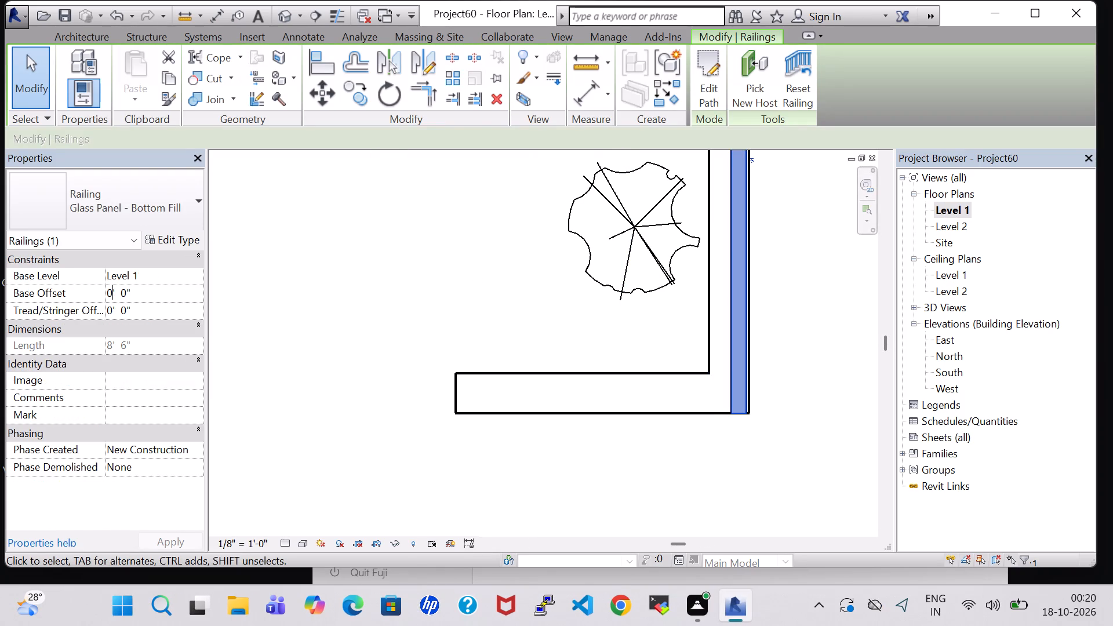
pyautogui.press('BackSpace')
pyautogui.press('2')
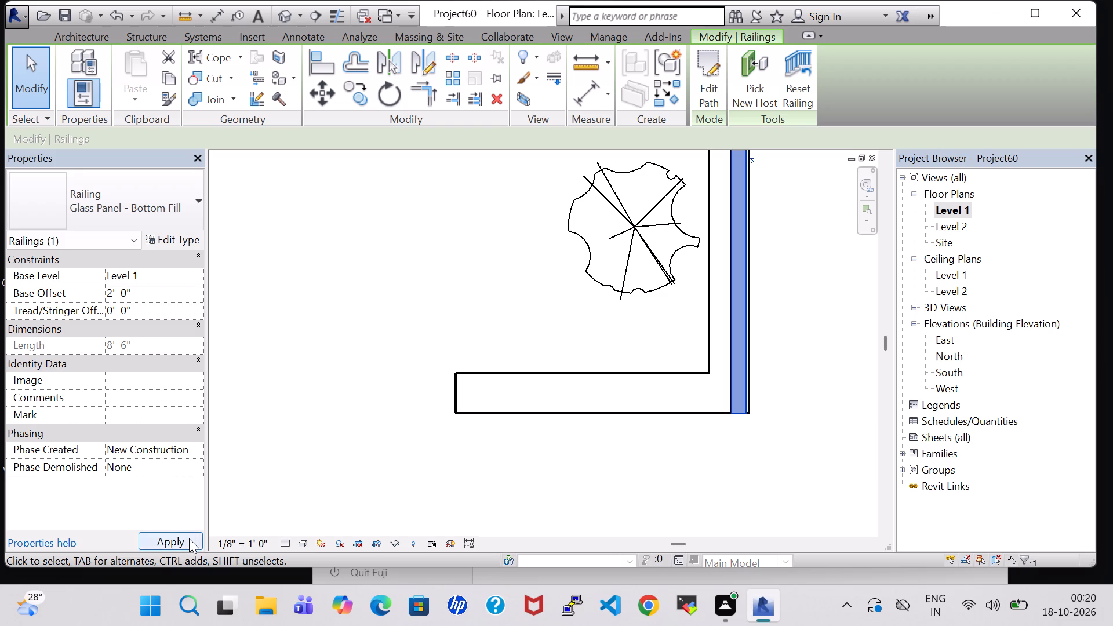
pyautogui.click(189, 538)
pyautogui.click(851, 398)
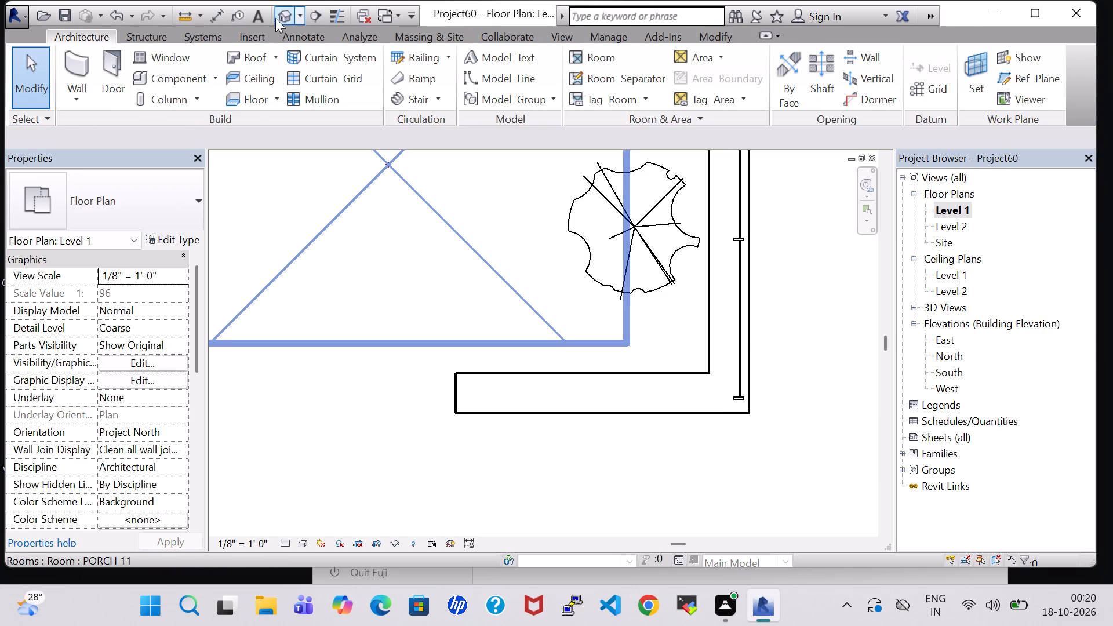
# In 3D, change the short front railing at the porch's southeast corner to the Glass Panel - Bottom Fill type.
pyautogui.click(279, 18)
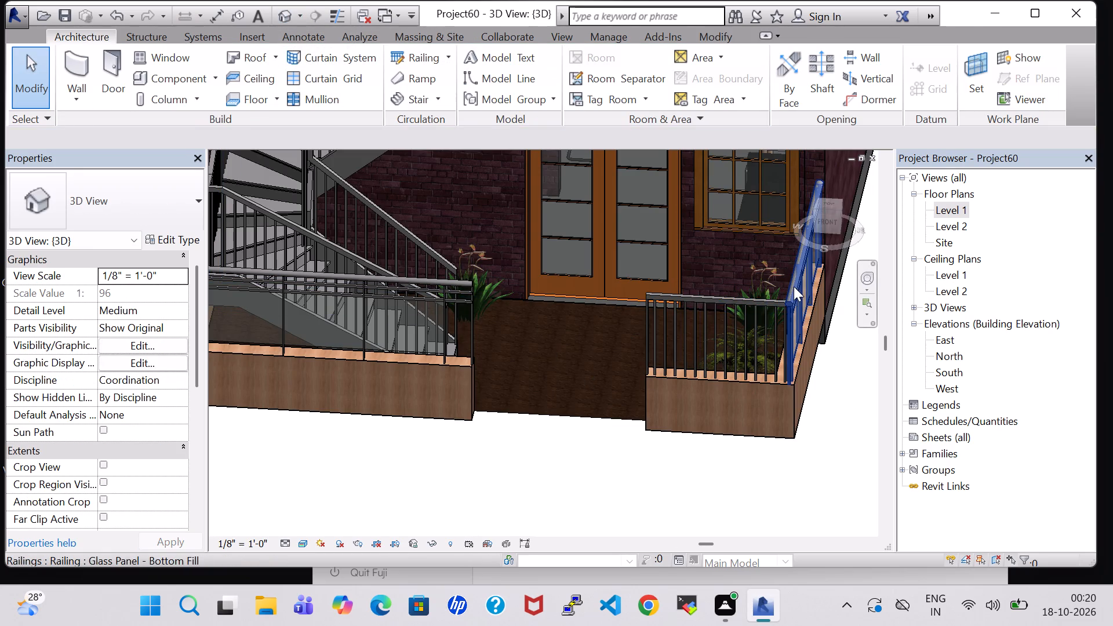
pyautogui.click(702, 314)
pyautogui.click(641, 507)
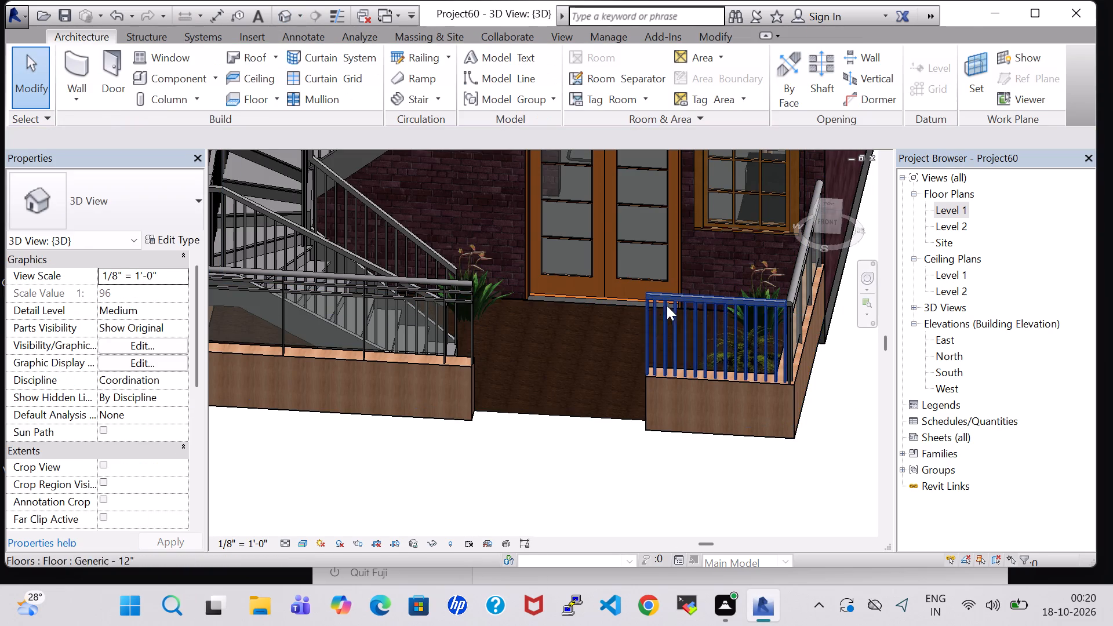
pyautogui.click(670, 294)
pyautogui.click(170, 196)
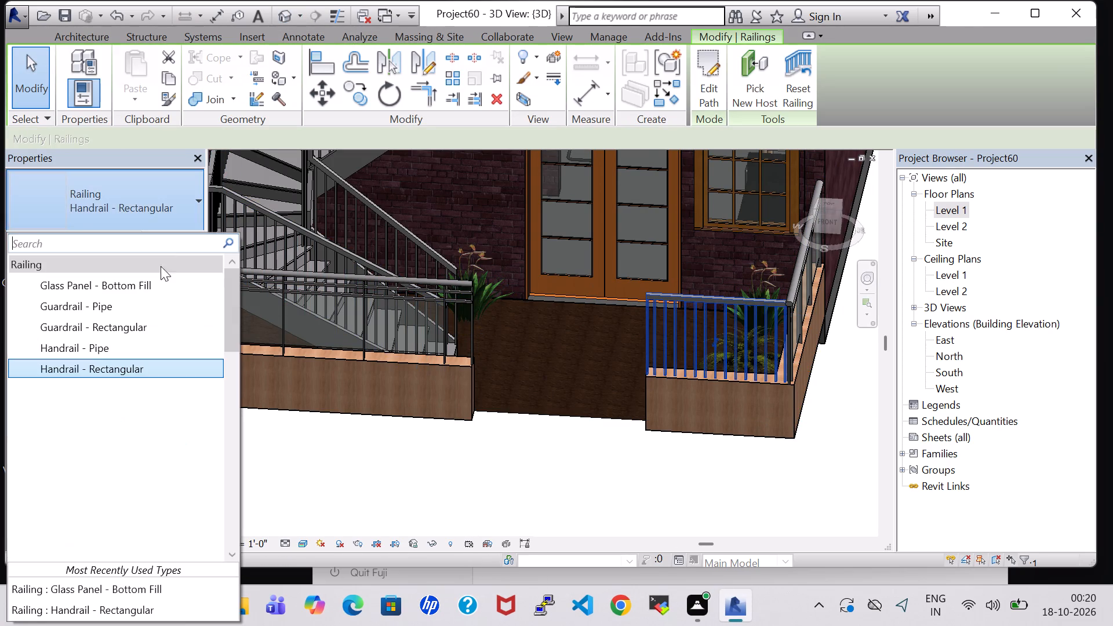
pyautogui.click(161, 285)
pyautogui.click(821, 417)
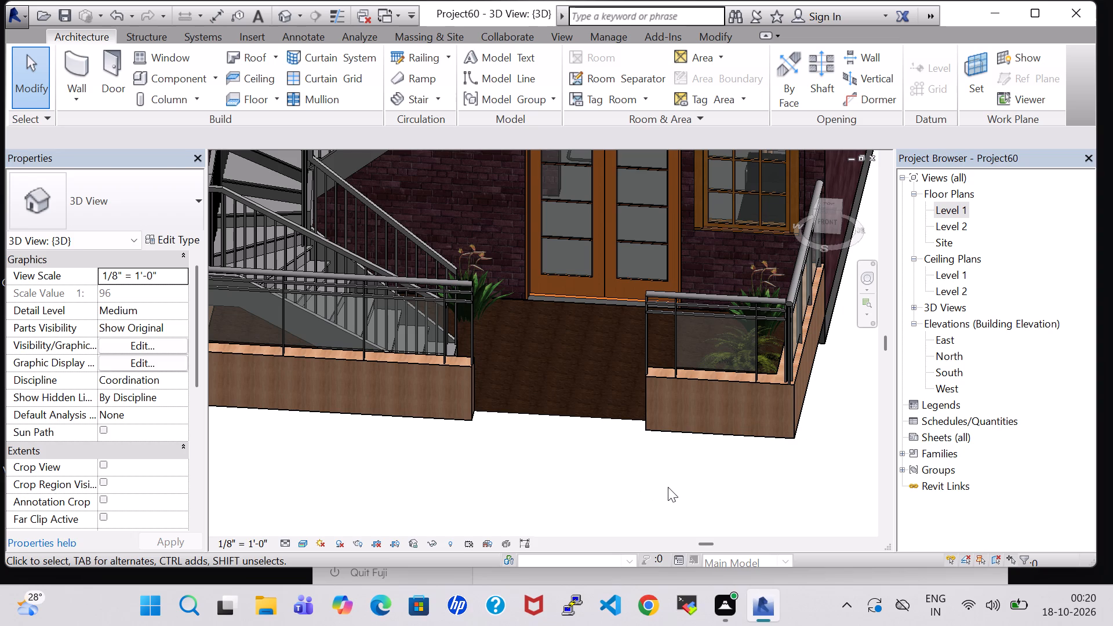
# Nudge the assembled staircase one increment east, away from the low west wall.
pyautogui.scroll(-3, 668, 487)
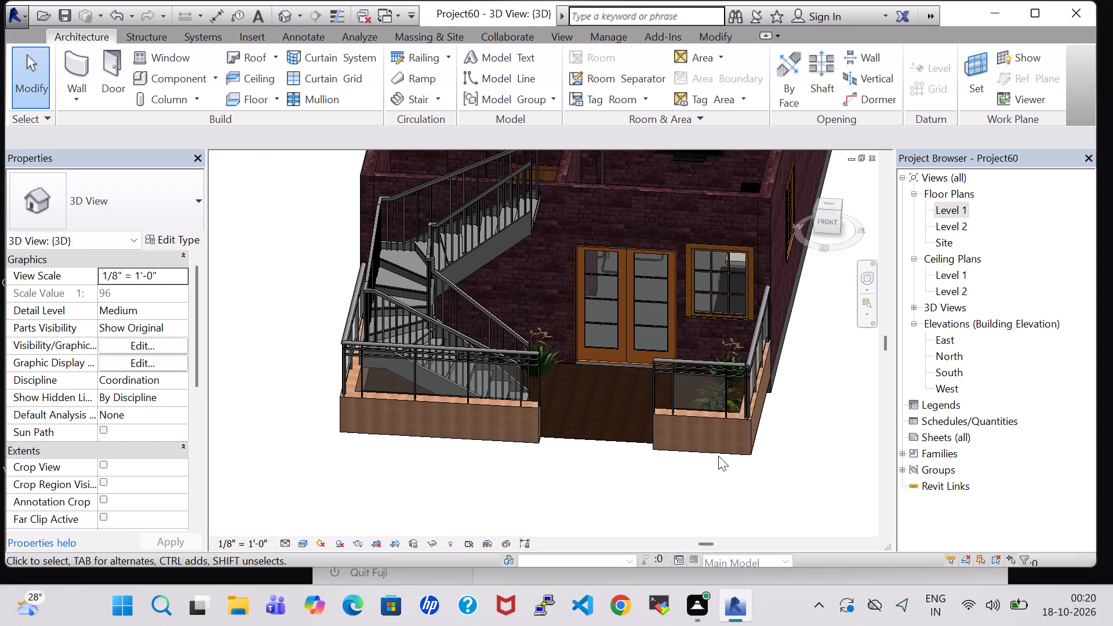
pyautogui.keyDown('shift'); pyautogui.moveTo(809, 330); pyautogui.dragTo(821, 380, button='middle'); pyautogui.keyUp('shift')
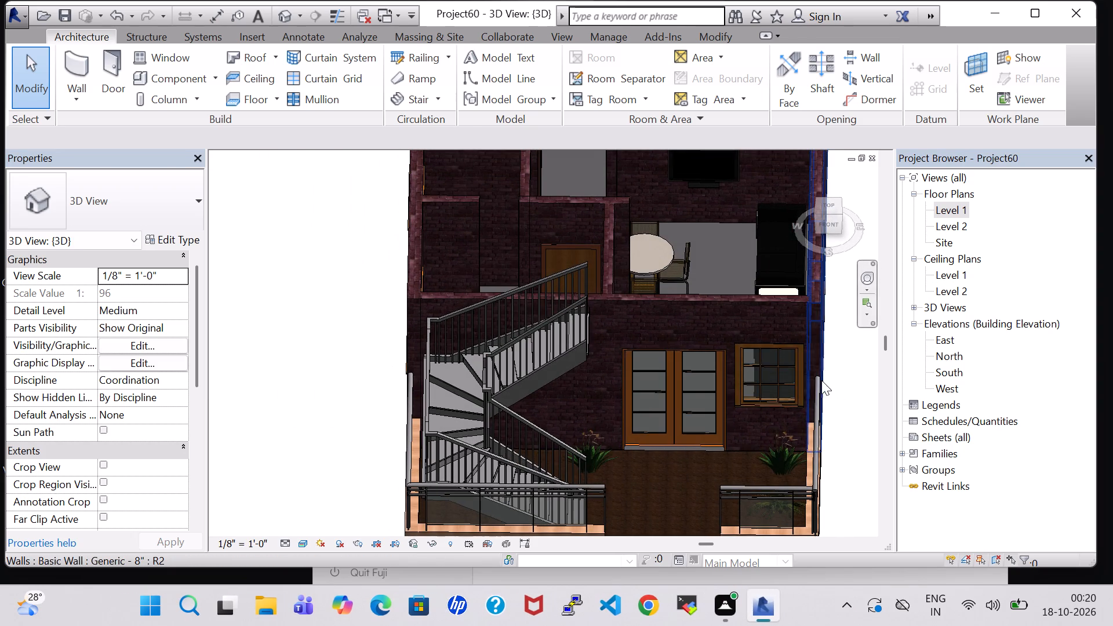
pyautogui.click(457, 419)
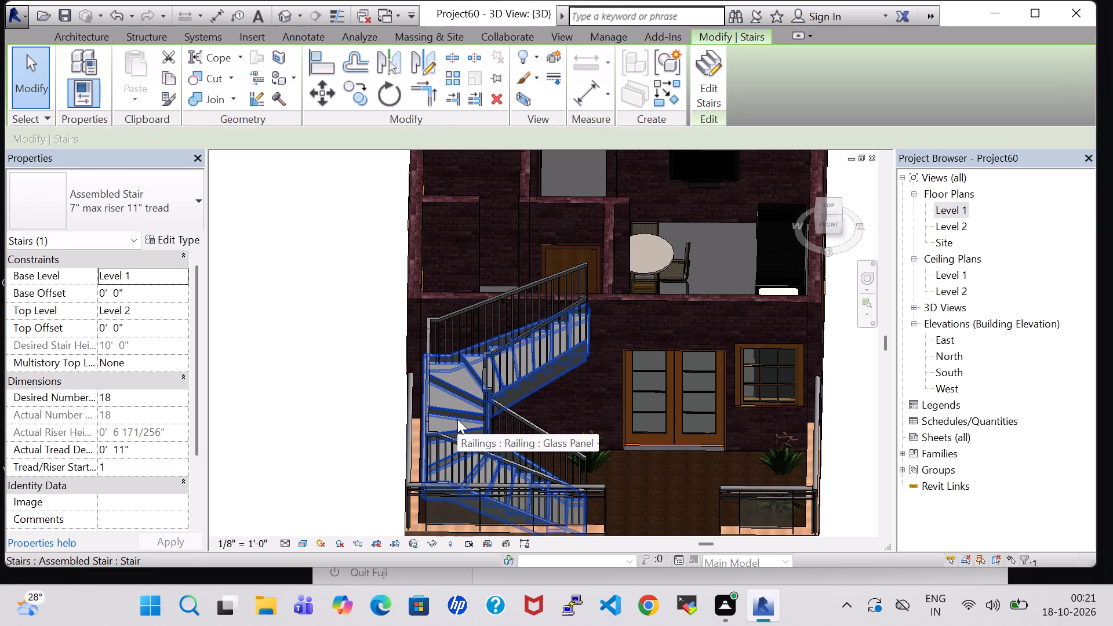
pyautogui.press('Right')
pyautogui.click(263, 373)
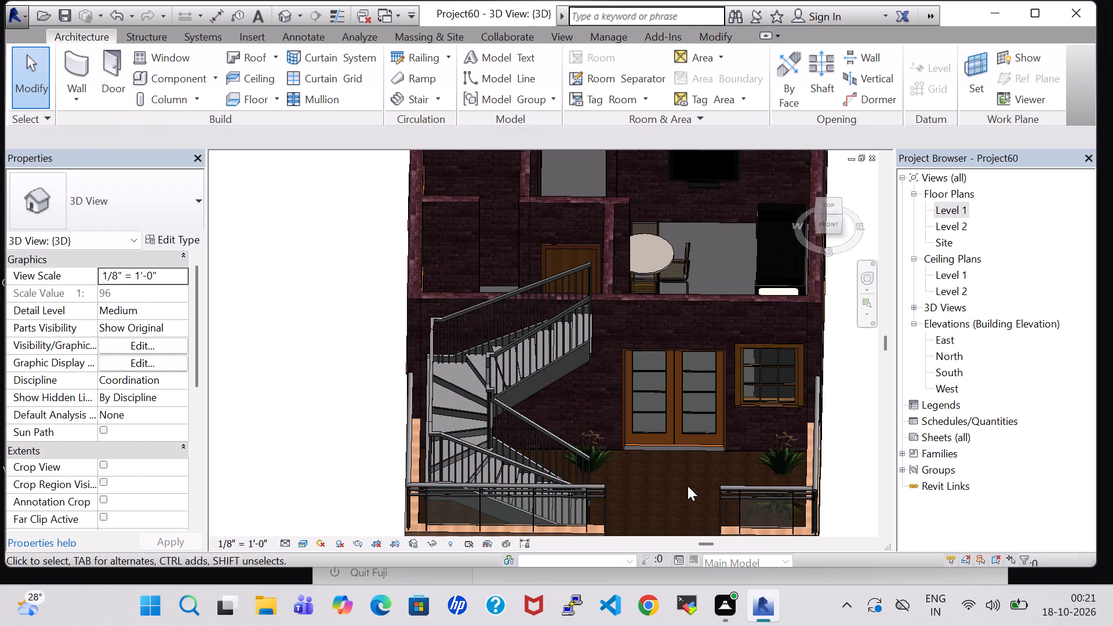
# Examine the porch, staircase, glass railings and the furnished rooms behind them in 3D from the front and from above.
pyautogui.keyDown('shift'); pyautogui.moveTo(683, 476); pyautogui.dragTo(685, 516, button='middle'); pyautogui.keyUp('shift')
pyautogui.moveTo(685, 516); pyautogui.dragTo(650, 275, button='middle')
pyautogui.keyDown('shift'); pyautogui.moveTo(644, 248); pyautogui.dragTo(630, 334, button='middle'); pyautogui.keyUp('shift')
pyautogui.moveTo(572, 390); pyautogui.dragTo(557, 432, button='middle')
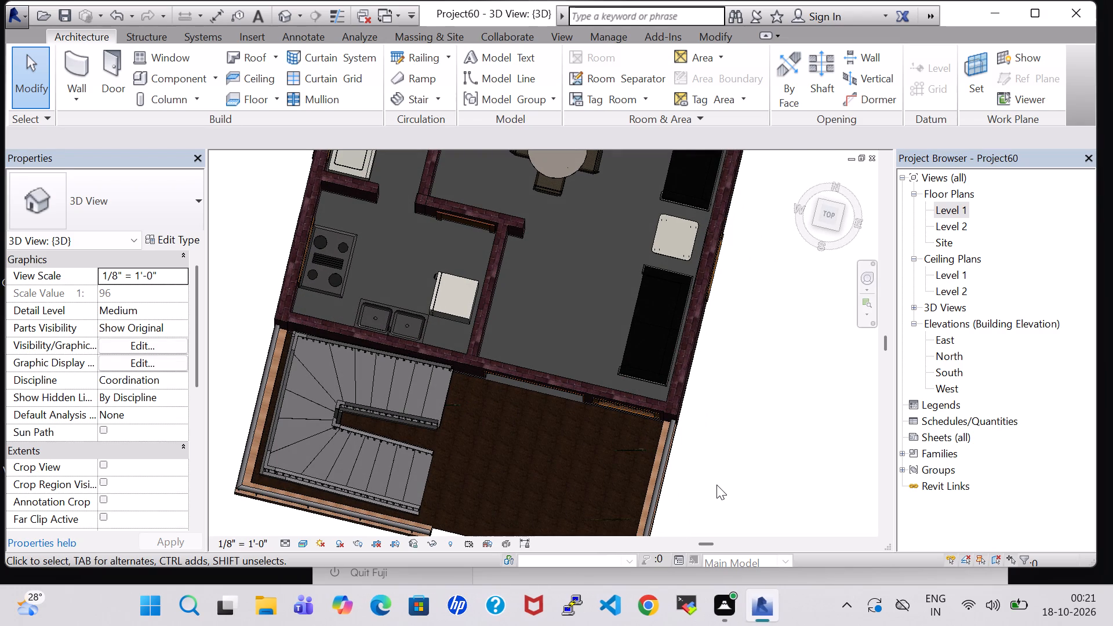
pyautogui.keyDown('shift'); pyautogui.moveTo(716, 485); pyautogui.dragTo(736, 352, button='middle'); pyautogui.keyUp('shift')
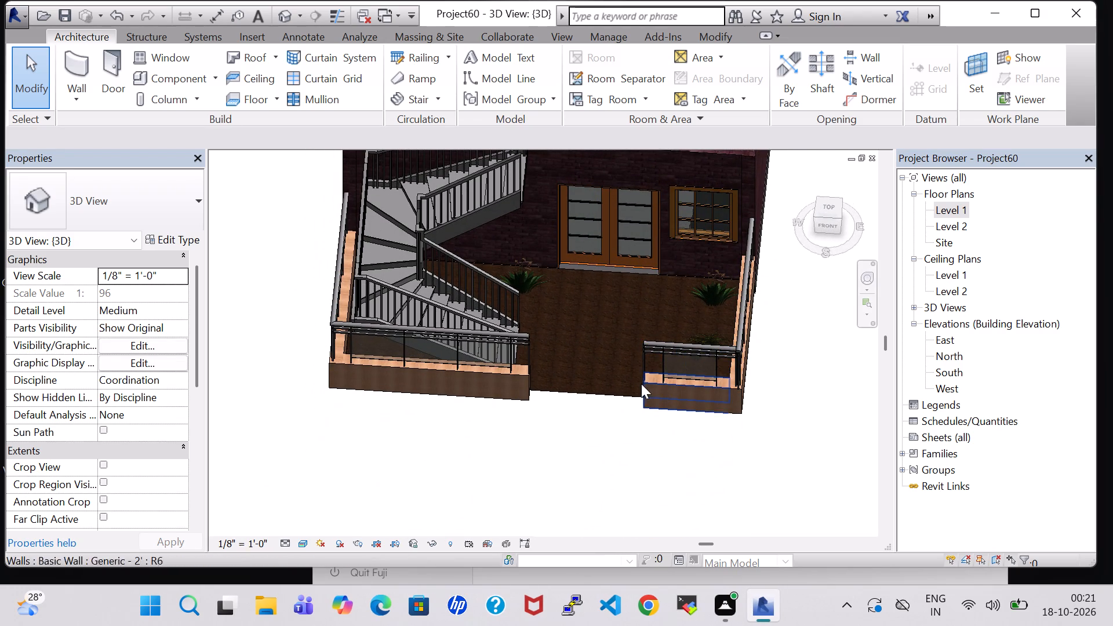
pyautogui.keyDown('shift'); pyautogui.moveTo(793, 344); pyautogui.dragTo(786, 402, button='middle'); pyautogui.keyUp('shift')
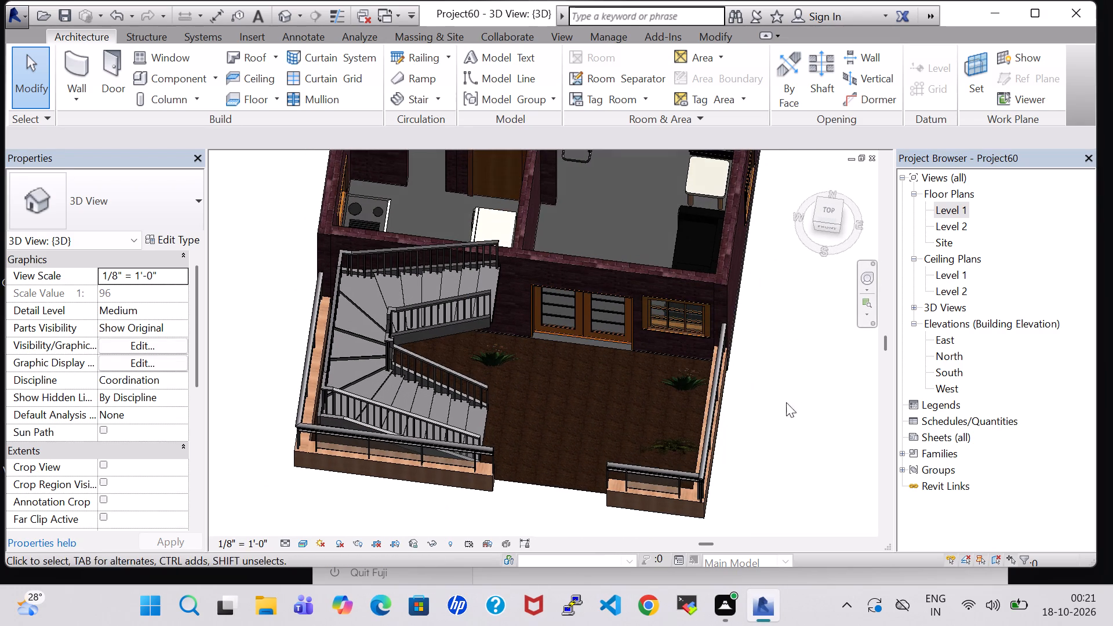
pyautogui.moveTo(786, 438); pyautogui.dragTo(780, 350, button='middle')
pyautogui.scroll(1, 777, 334)
pyautogui.keyDown('shift'); pyautogui.moveTo(776, 319); pyautogui.dragTo(775, 355, button='middle'); pyautogui.keyUp('shift')
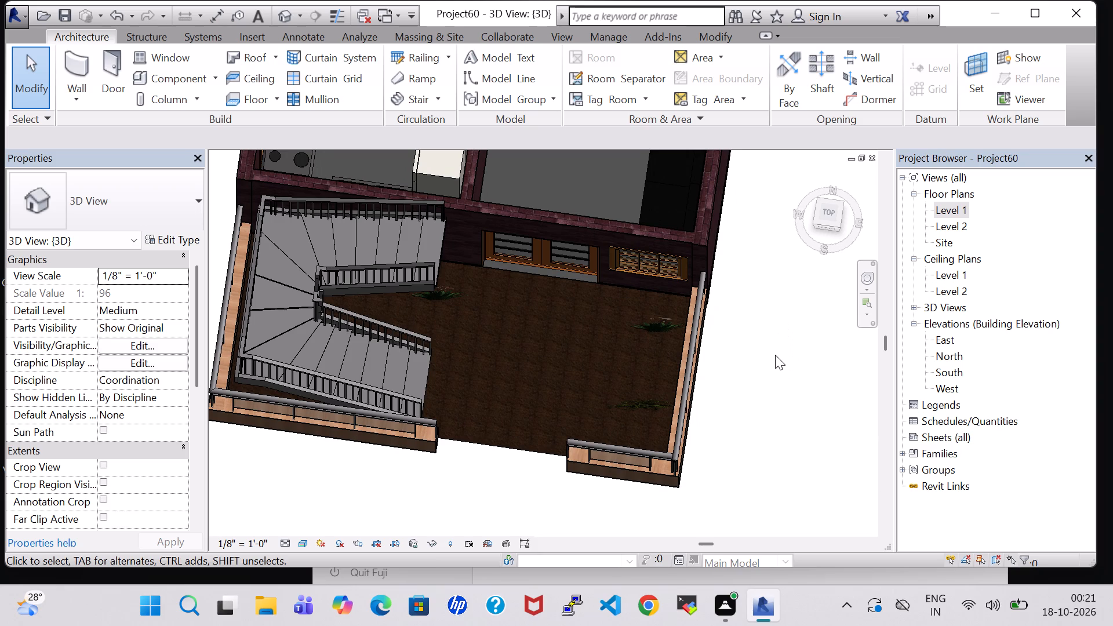
pyautogui.keyDown('shift'); pyautogui.moveTo(775, 355); pyautogui.dragTo(793, 215, button='middle'); pyautogui.keyUp('shift')
pyautogui.scroll(1, 563, 248)
pyautogui.moveTo(563, 248); pyautogui.dragTo(546, 551, button='middle')
pyautogui.scroll(-3, 570, 477)
pyautogui.keyDown('shift'); pyautogui.moveTo(755, 300); pyautogui.dragTo(758, 335, button='middle'); pyautogui.keyUp('shift')
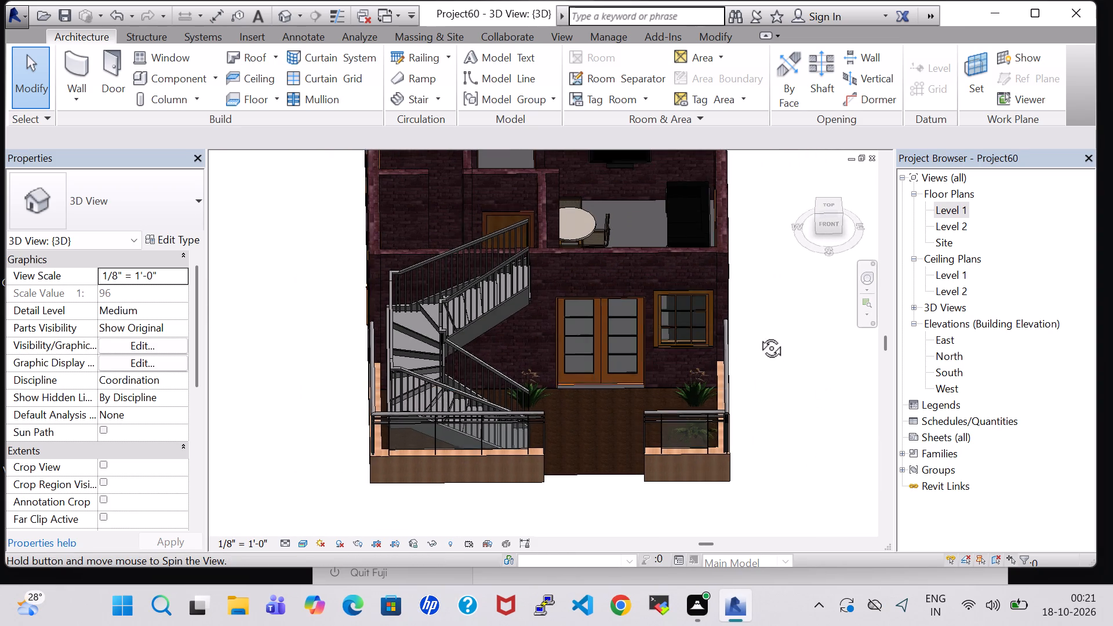
pyautogui.keyDown('shift'); pyautogui.moveTo(758, 335); pyautogui.dragTo(756, 374, button='middle'); pyautogui.keyUp('shift')
pyautogui.keyDown('shift'); pyautogui.moveTo(766, 261); pyautogui.dragTo(768, 278, button='middle'); pyautogui.keyUp('shift')
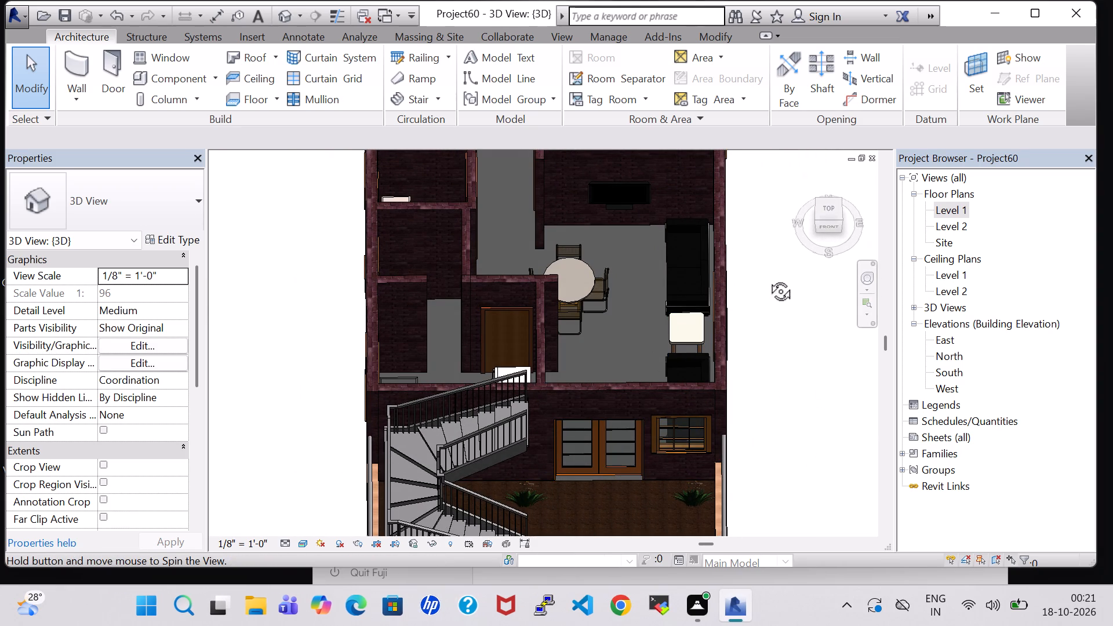
pyautogui.keyDown('shift'); pyautogui.moveTo(768, 278); pyautogui.dragTo(769, 368, button='middle'); pyautogui.keyUp('shift')
pyautogui.moveTo(768, 443); pyautogui.dragTo(761, 363, button='middle')
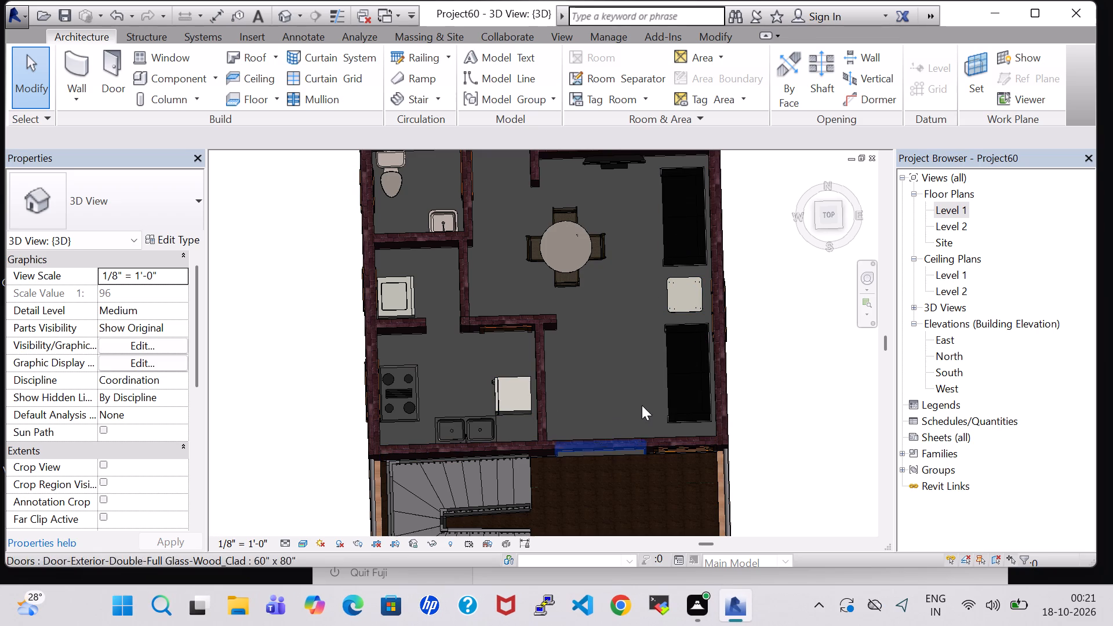
pyautogui.keyDown('shift'); pyautogui.moveTo(615, 370); pyautogui.dragTo(551, 320, button='middle'); pyautogui.keyUp('shift')
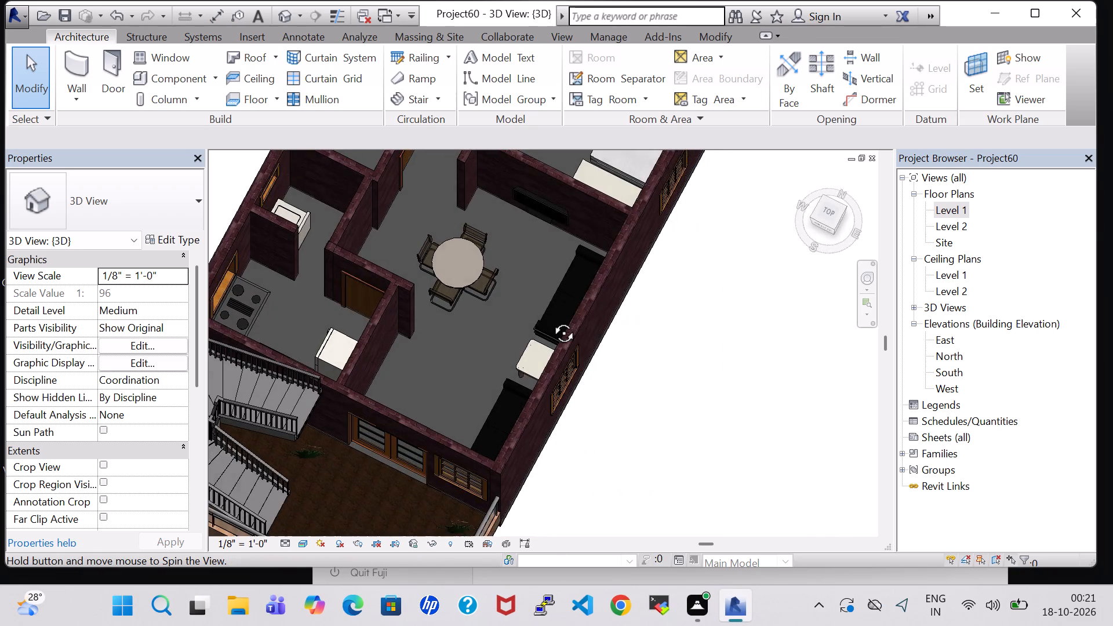
pyautogui.keyDown('shift'); pyautogui.moveTo(551, 320); pyautogui.dragTo(595, 344, button='middle'); pyautogui.keyUp('shift')
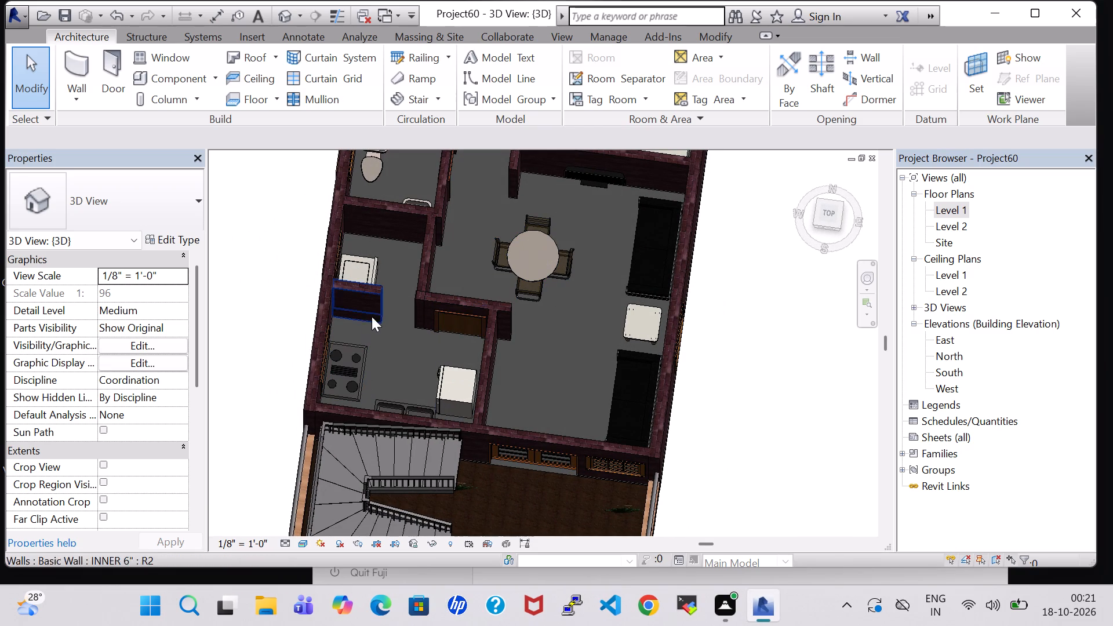
pyautogui.moveTo(571, 332); pyautogui.dragTo(570, 381, button='middle')
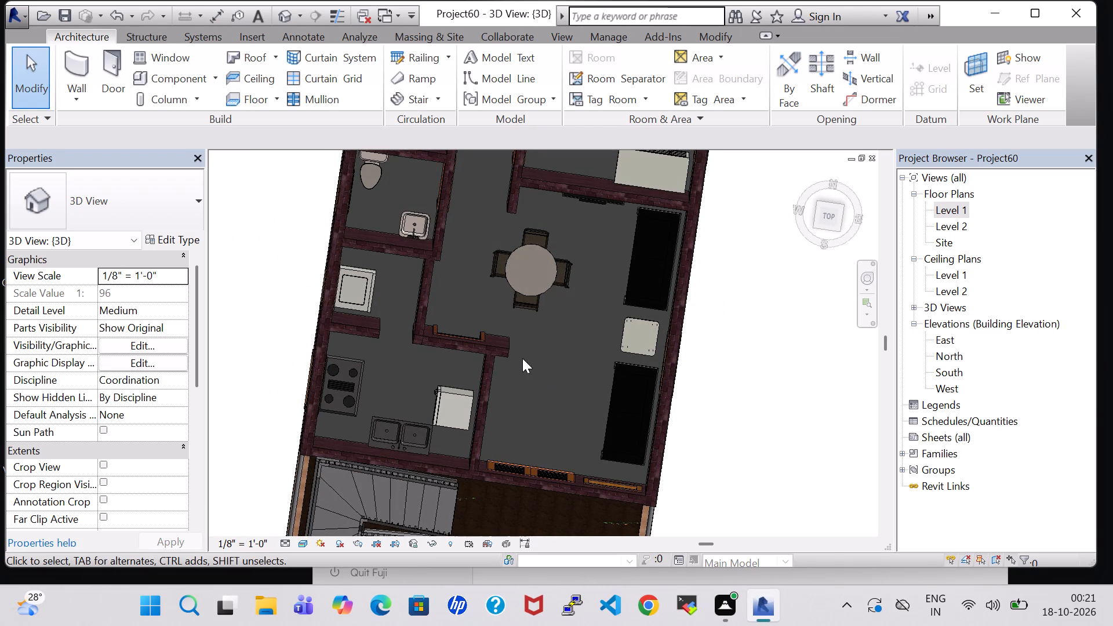
# Examine the furnished hall, bathrooms and bedrooms in 3D from above, working north to the back wall of the house.
pyautogui.moveTo(564, 323); pyautogui.dragTo(563, 403, button='middle')
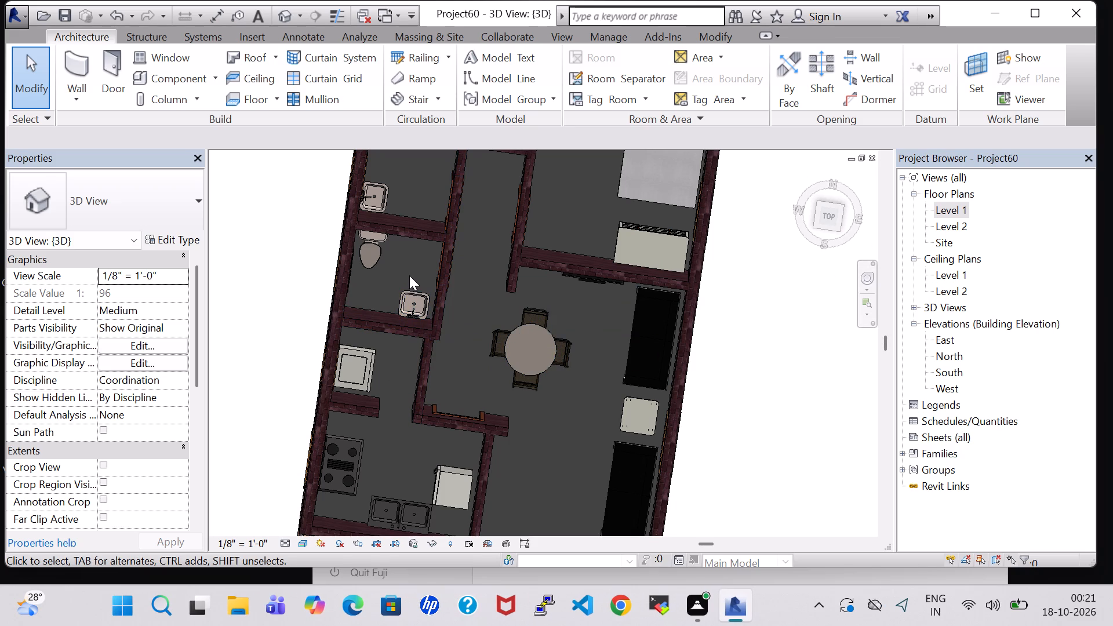
pyautogui.moveTo(471, 240); pyautogui.dragTo(462, 383, button='middle')
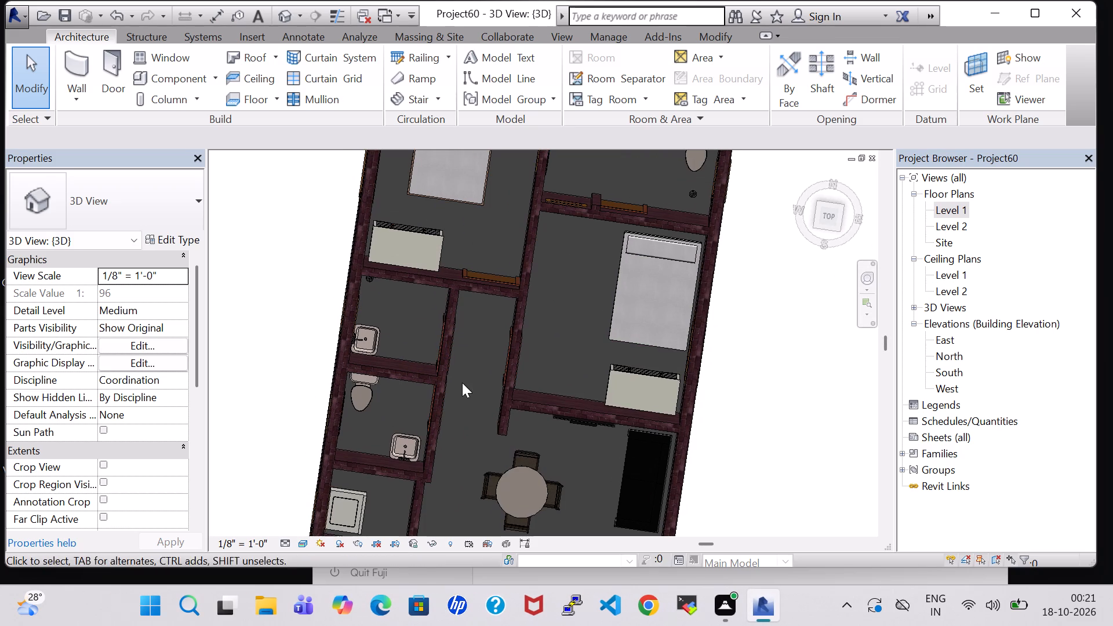
pyautogui.scroll(1, 454, 348)
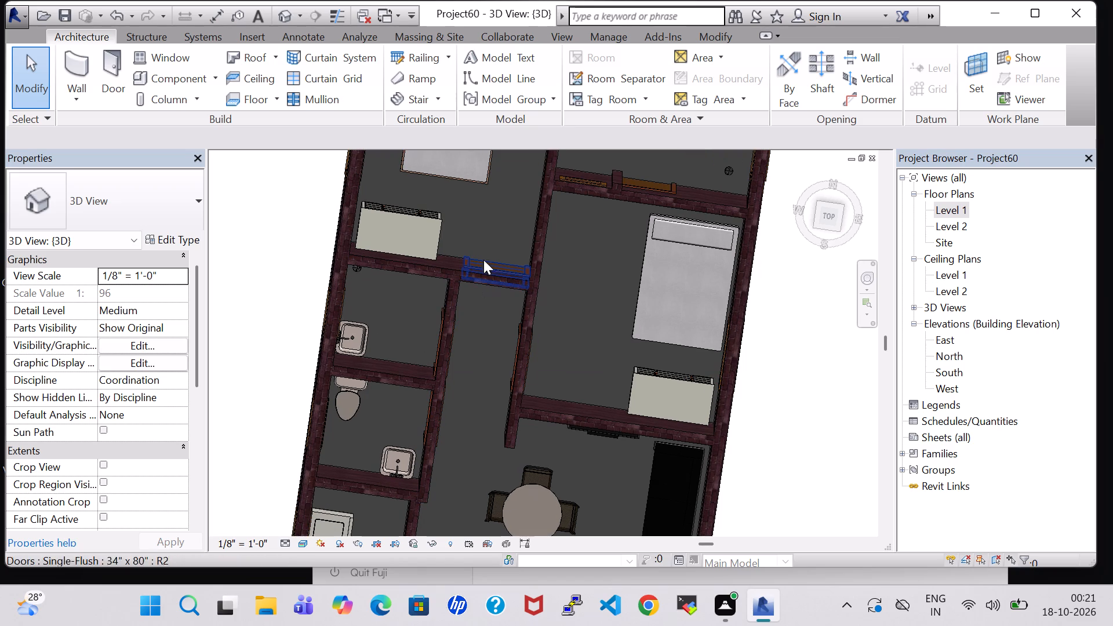
pyautogui.scroll(-1, 489, 235)
pyautogui.moveTo(489, 235); pyautogui.dragTo(474, 388, button='middle')
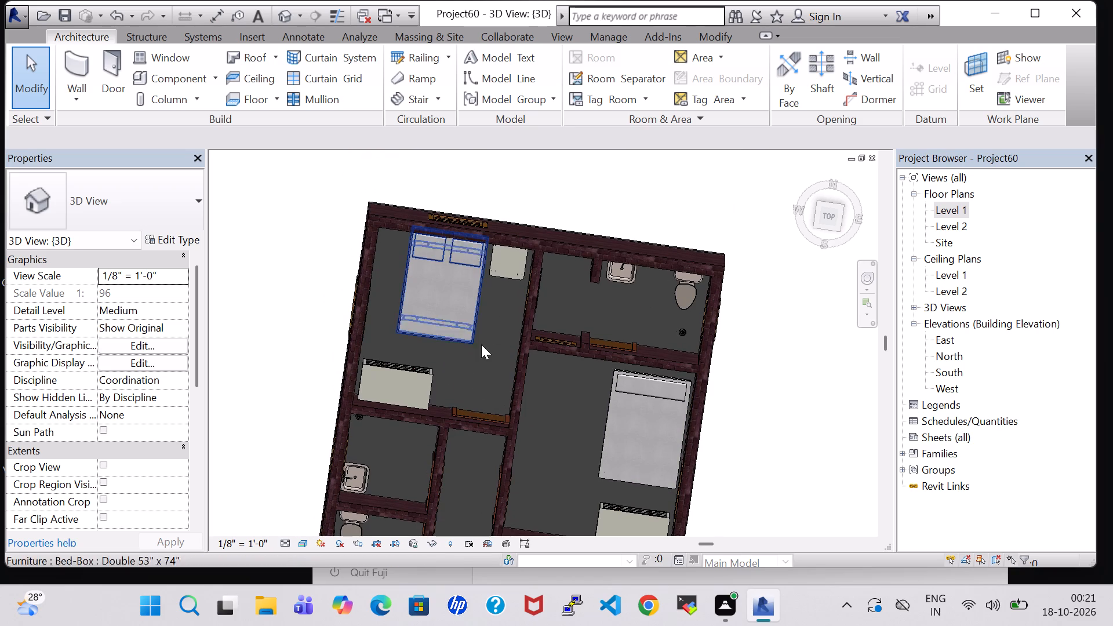
pyautogui.moveTo(471, 475); pyautogui.dragTo(457, 340, button='middle')
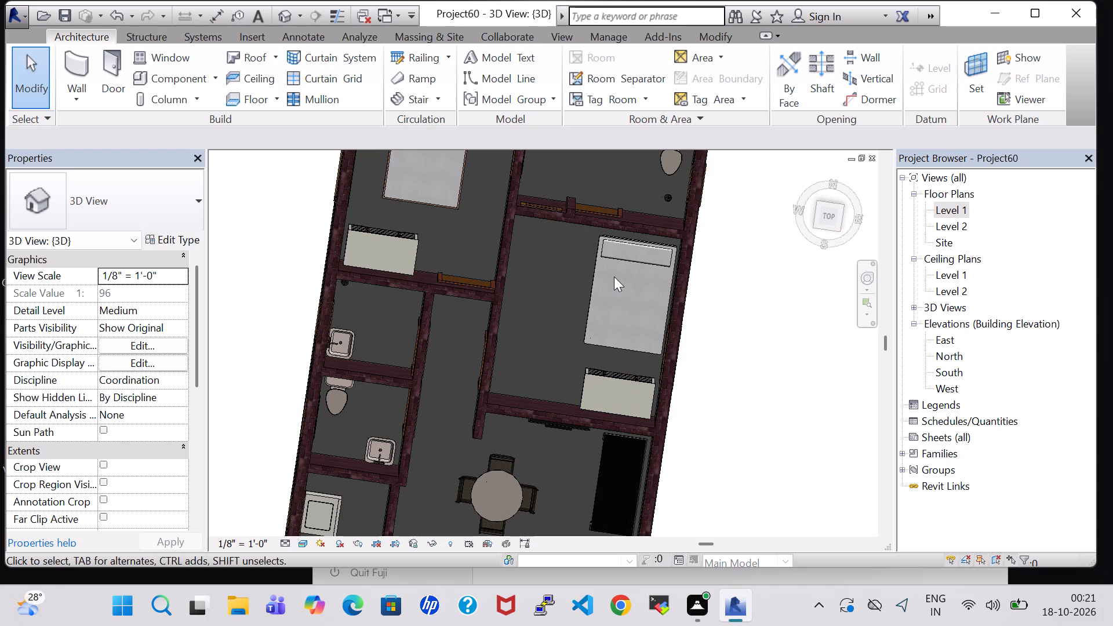
pyautogui.keyDown('shift'); pyautogui.moveTo(542, 350); pyautogui.dragTo(545, 325, button='middle'); pyautogui.keyUp('shift')
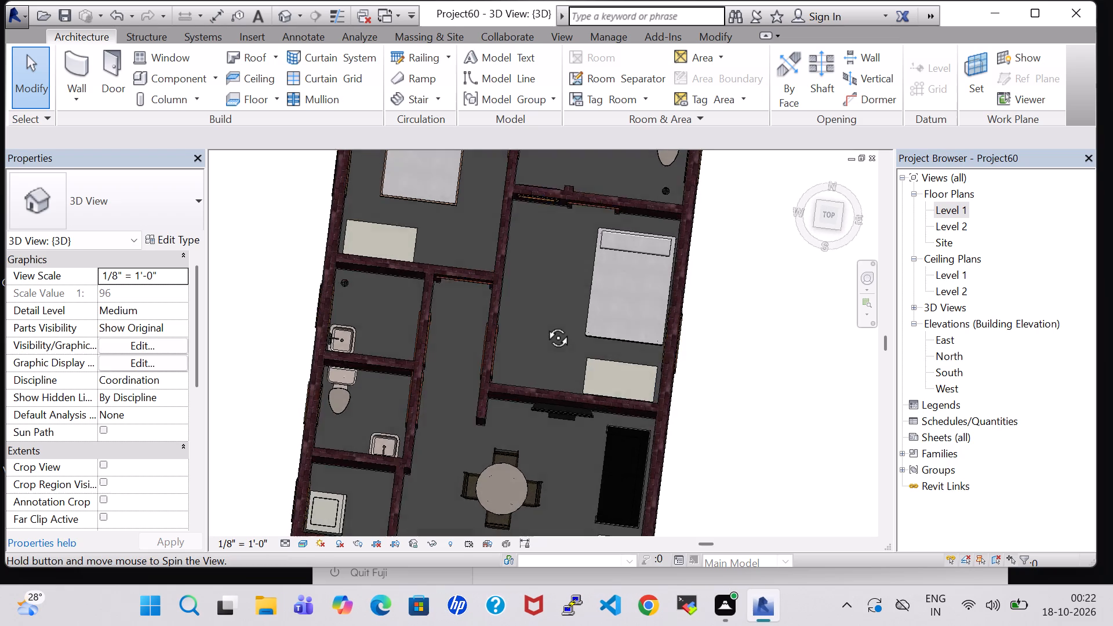
pyautogui.keyDown('shift'); pyautogui.moveTo(545, 325); pyautogui.dragTo(554, 307, button='middle'); pyautogui.keyUp('shift')
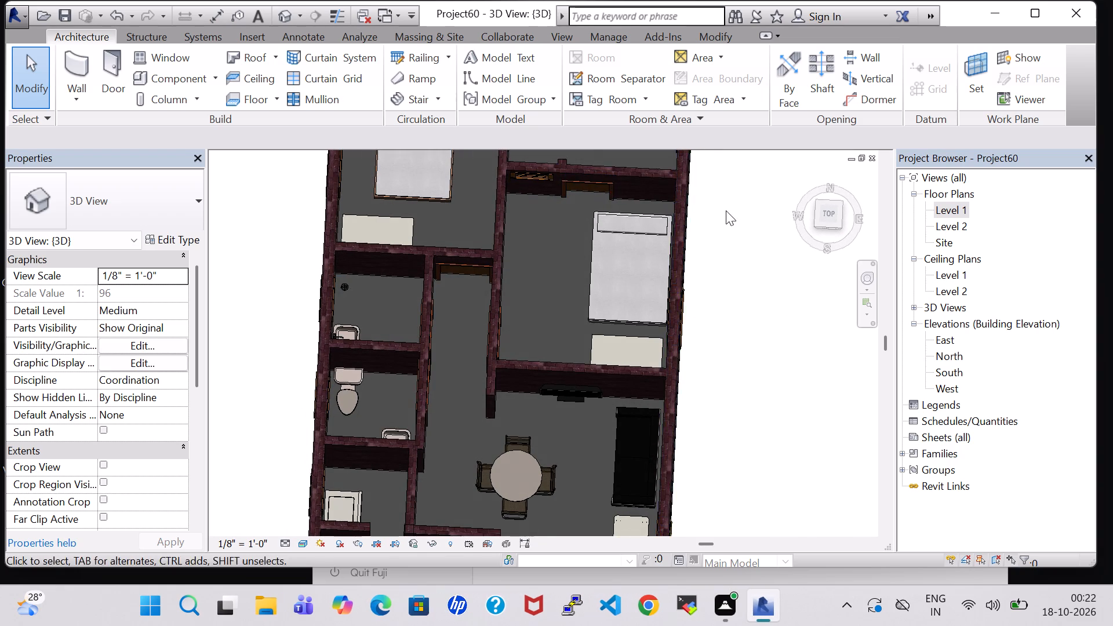
pyautogui.moveTo(726, 210); pyautogui.dragTo(735, 392, button='middle')
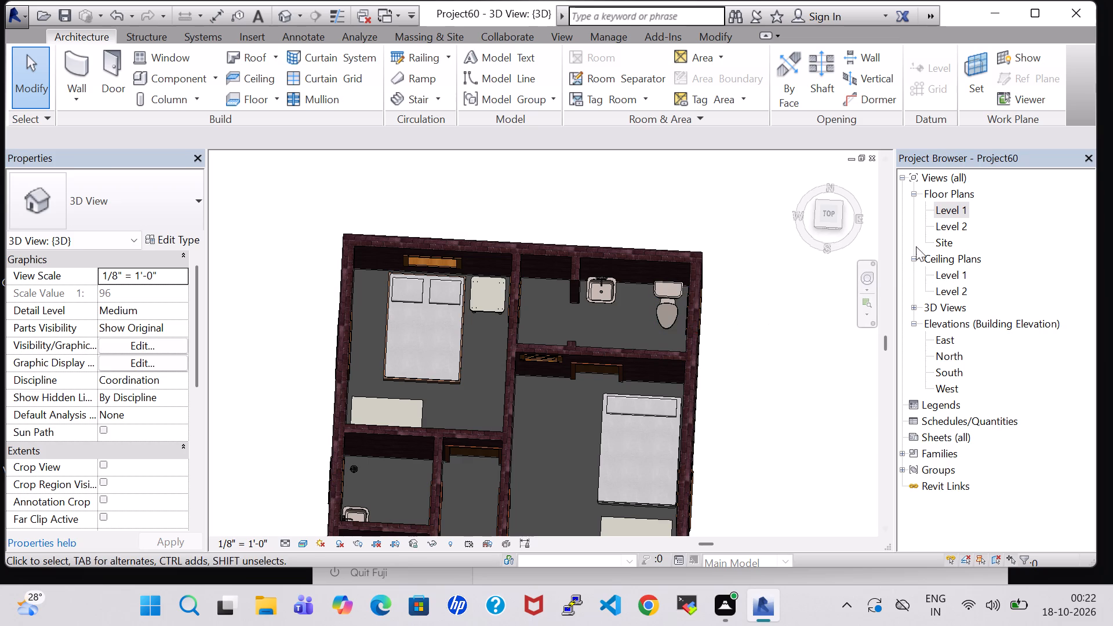
# On the Level 1 floor plan, load the Table-Rectangular family from the Furniture Tables library as a component.
pyautogui.doubleClick(958, 209)
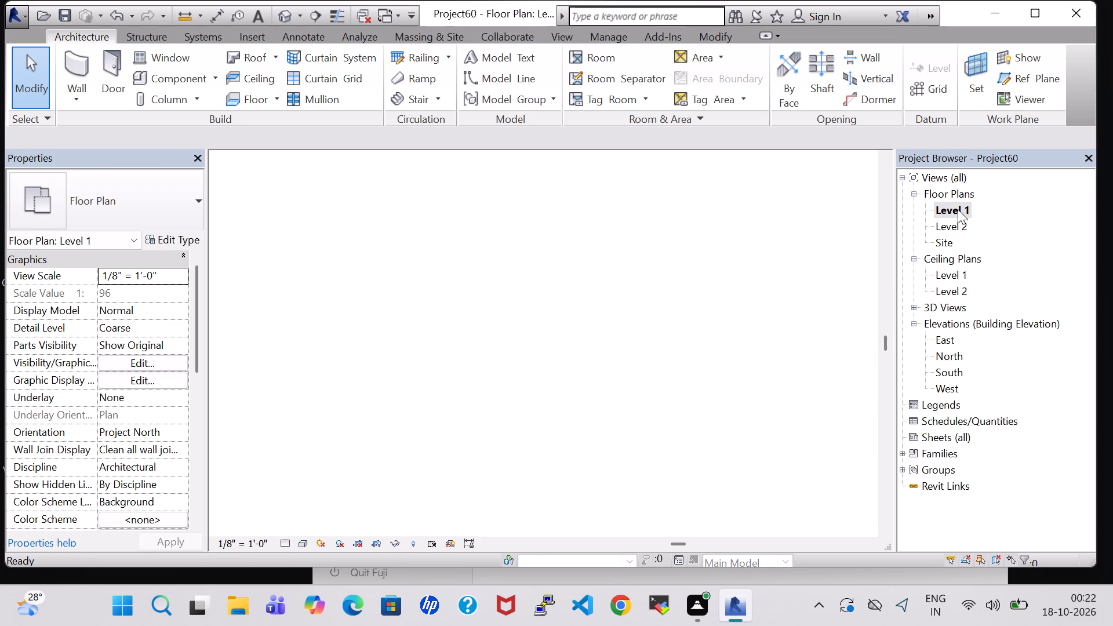
pyautogui.scroll(-6, 769, 315)
pyautogui.moveTo(769, 329); pyautogui.dragTo(745, 479, button='middle')
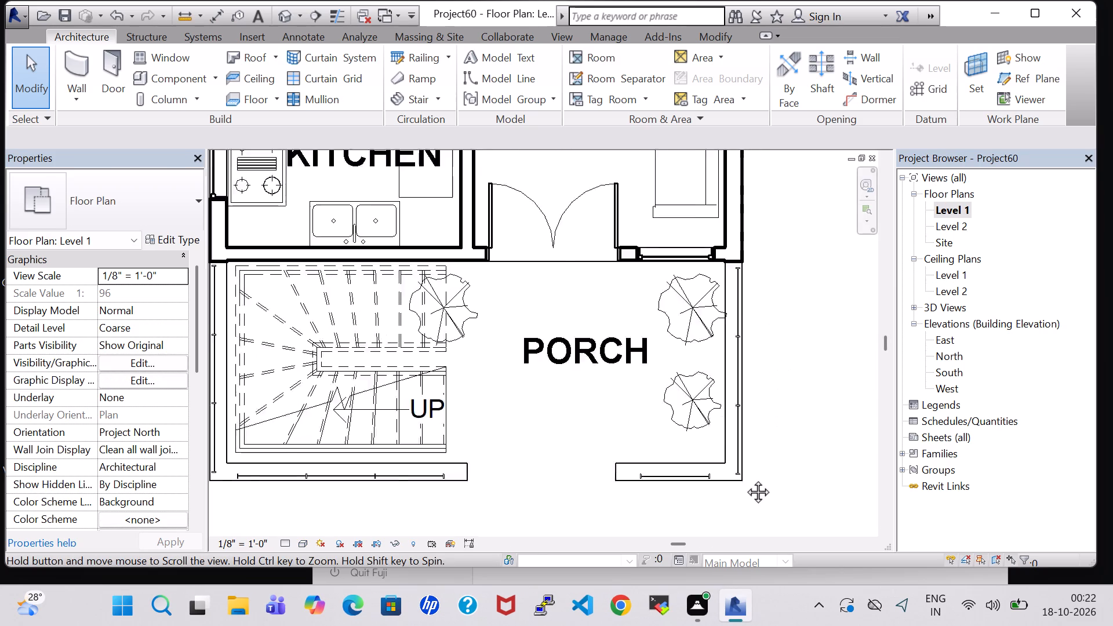
pyautogui.moveTo(745, 479); pyautogui.dragTo(737, 522, button='middle')
pyautogui.scroll(-4, 759, 361)
pyautogui.moveTo(779, 341); pyautogui.dragTo(774, 510, button='middle')
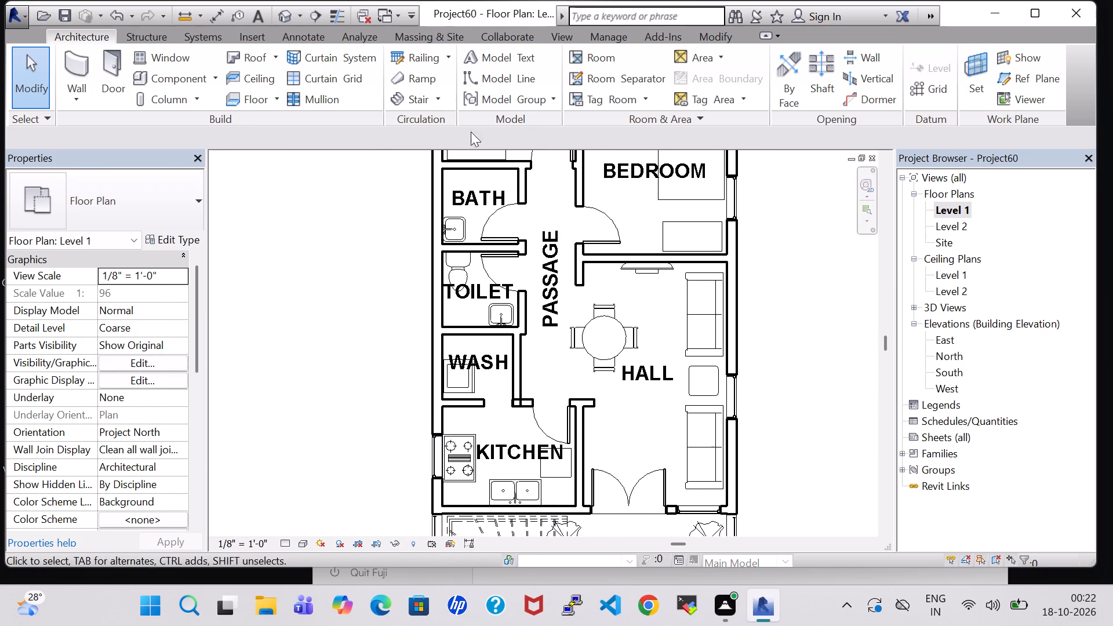
pyautogui.click(161, 77)
pyautogui.click(703, 76)
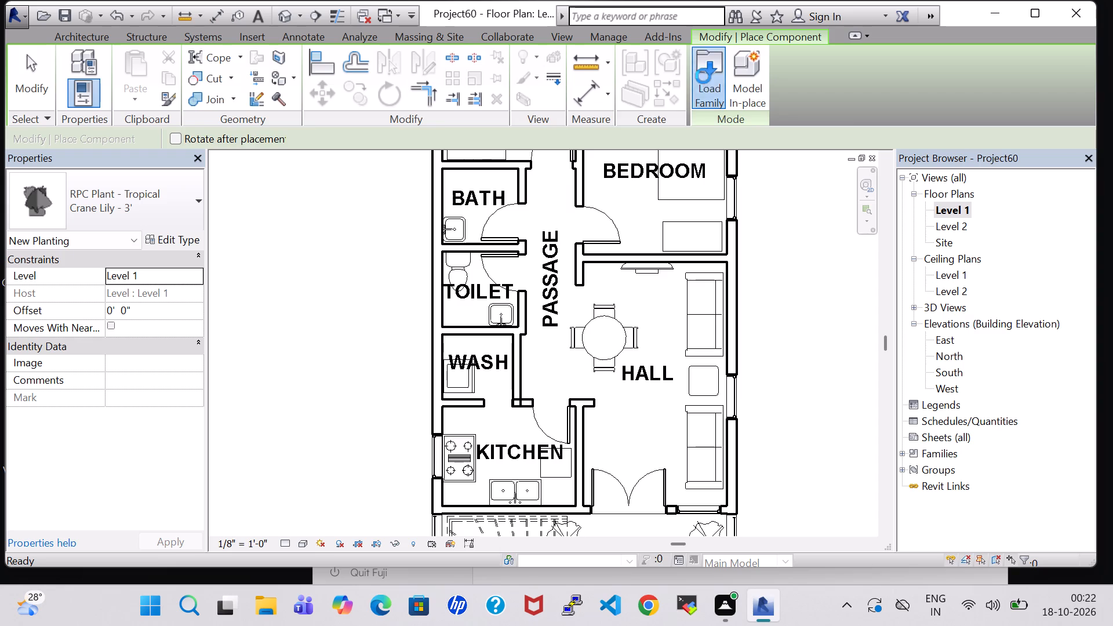
pyautogui.doubleClick(644, 391)
pyautogui.doubleClick(574, 202)
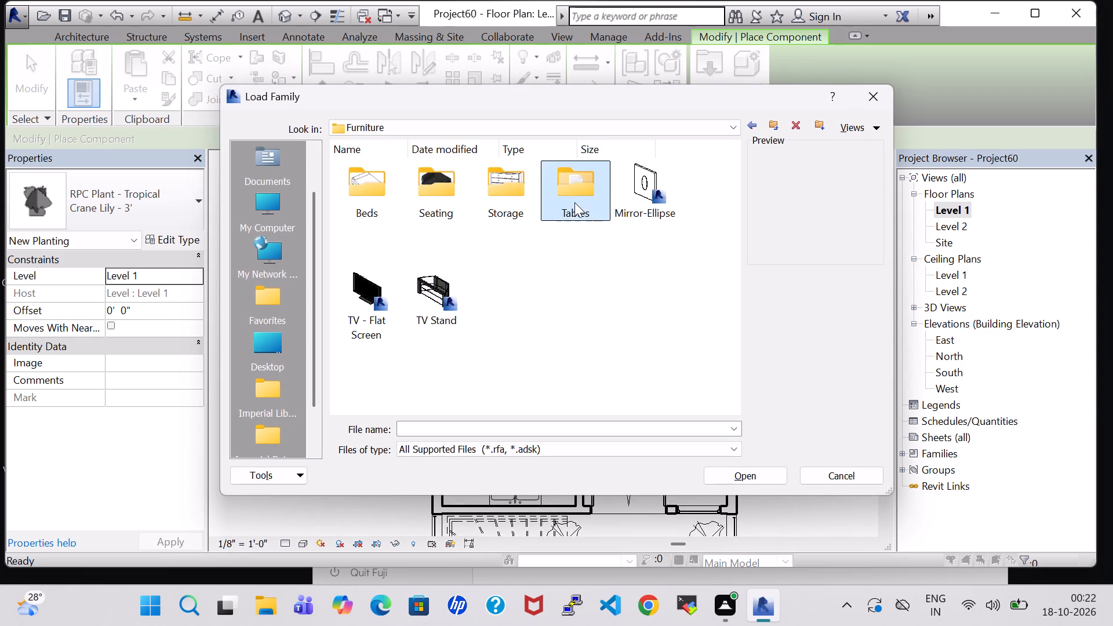
pyautogui.click(632, 299)
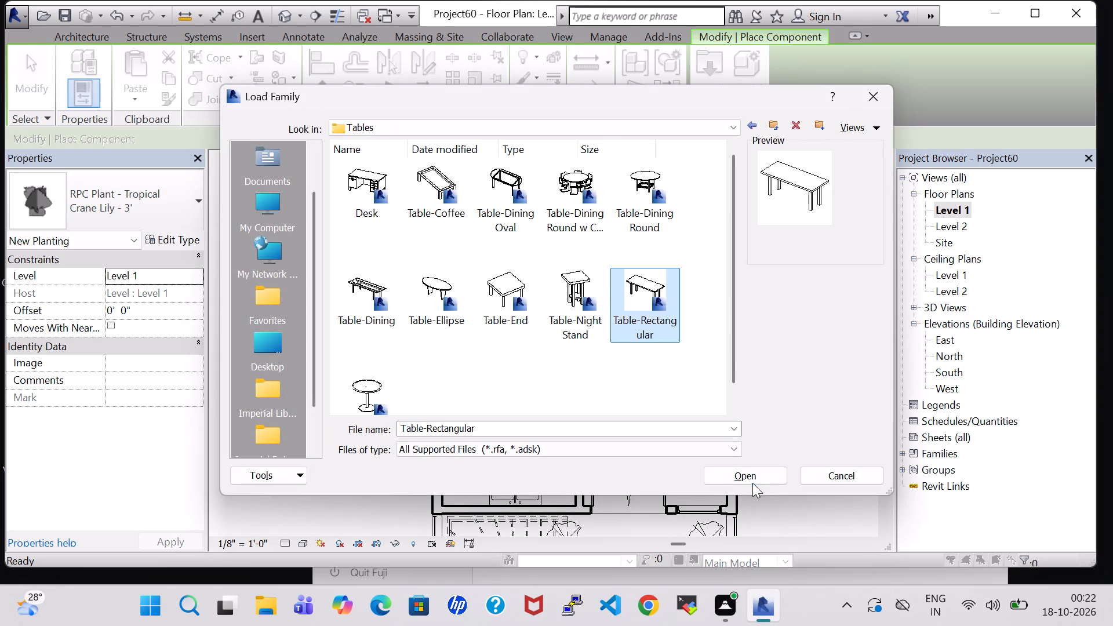
pyautogui.click(752, 482)
# Place a 60" x 48" rectangular table beneath the flat-screen TV on the hall's north wall.
pyautogui.scroll(2, 646, 283)
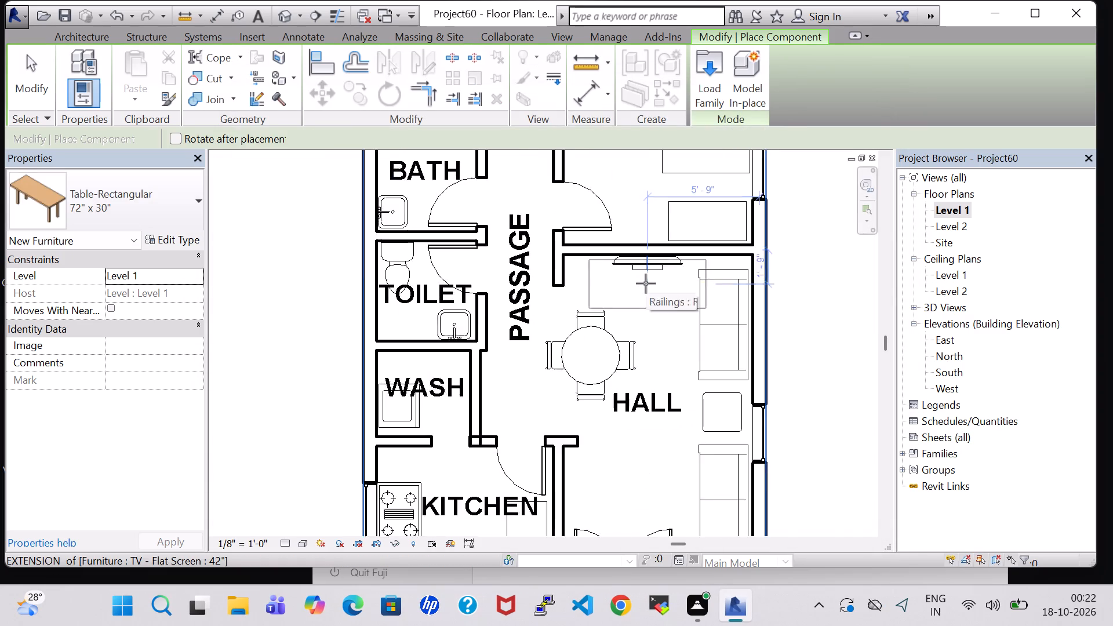
pyautogui.scroll(2, 646, 283)
pyautogui.click(172, 238)
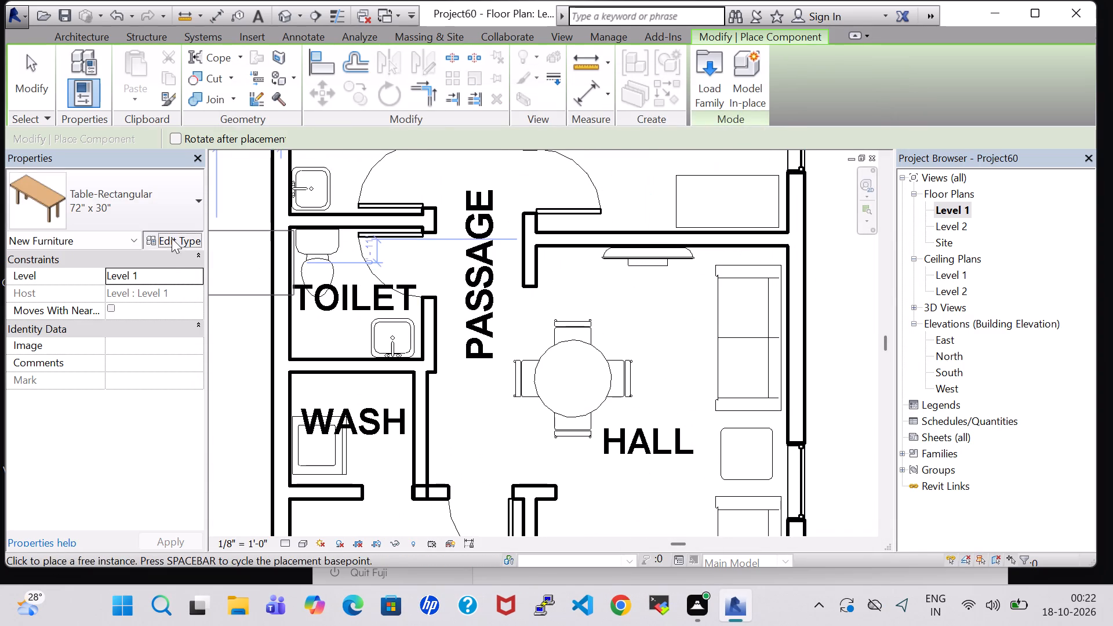
pyautogui.click(837, 147)
pyautogui.click(730, 176)
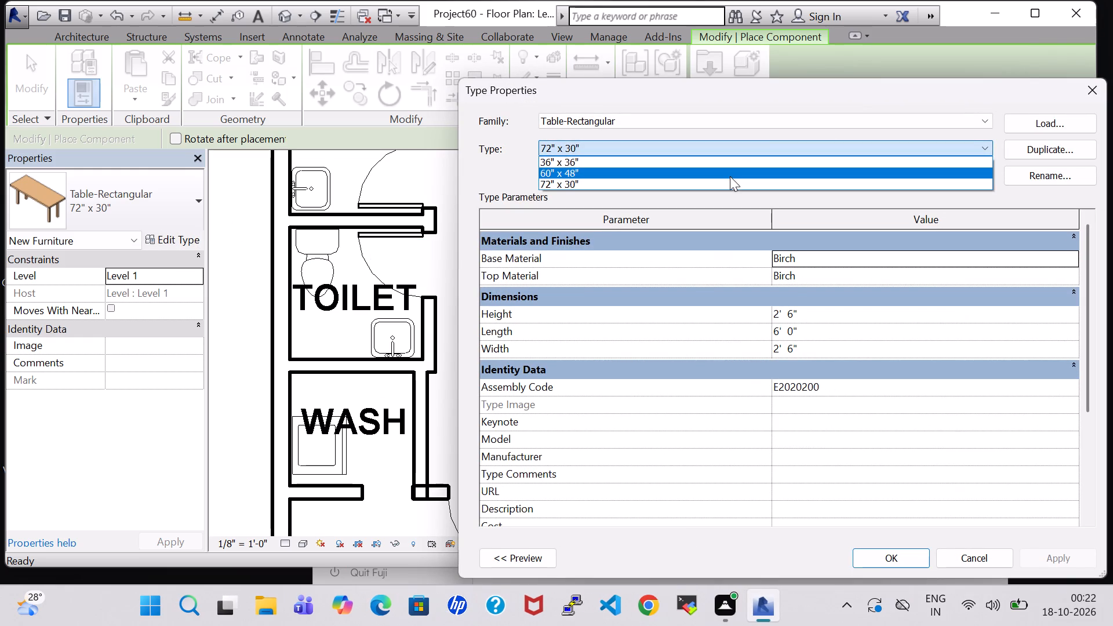
pyautogui.click(897, 563)
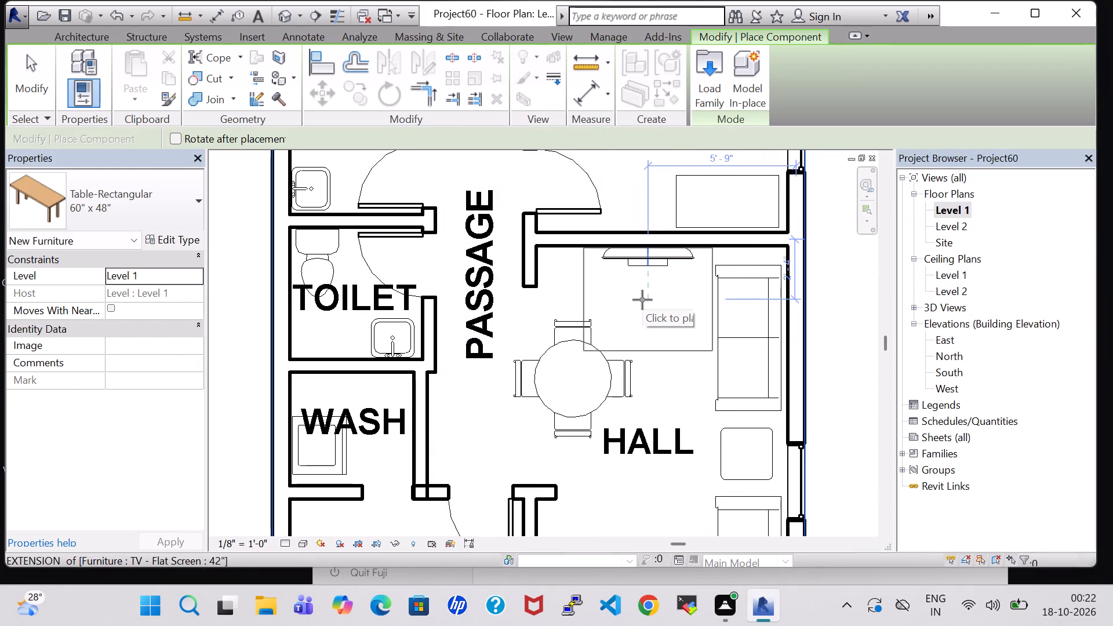
pyautogui.click(642, 300)
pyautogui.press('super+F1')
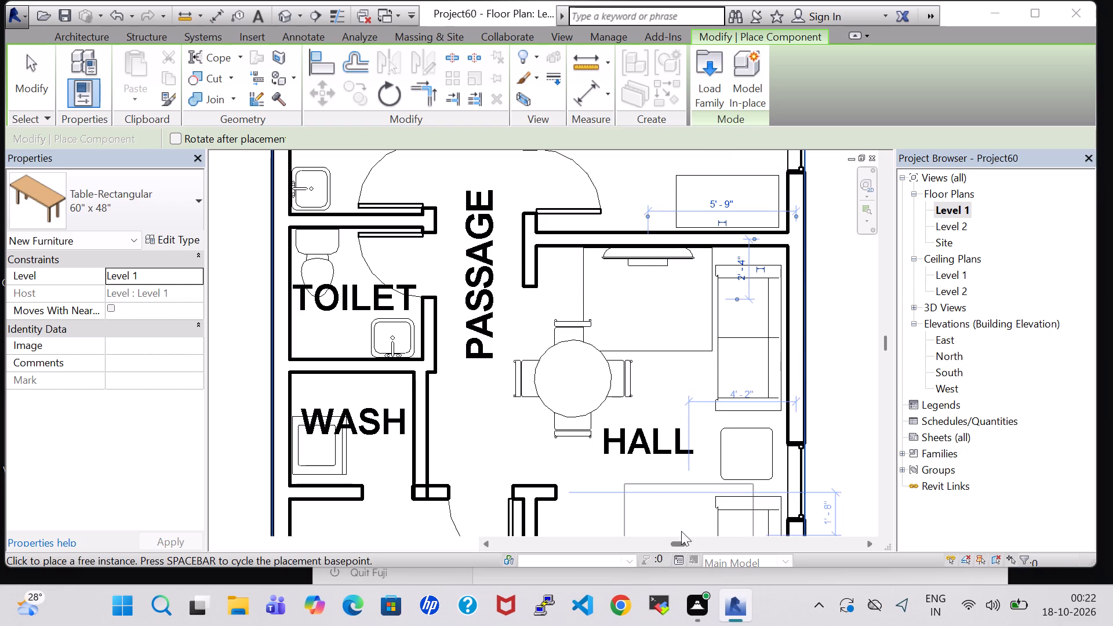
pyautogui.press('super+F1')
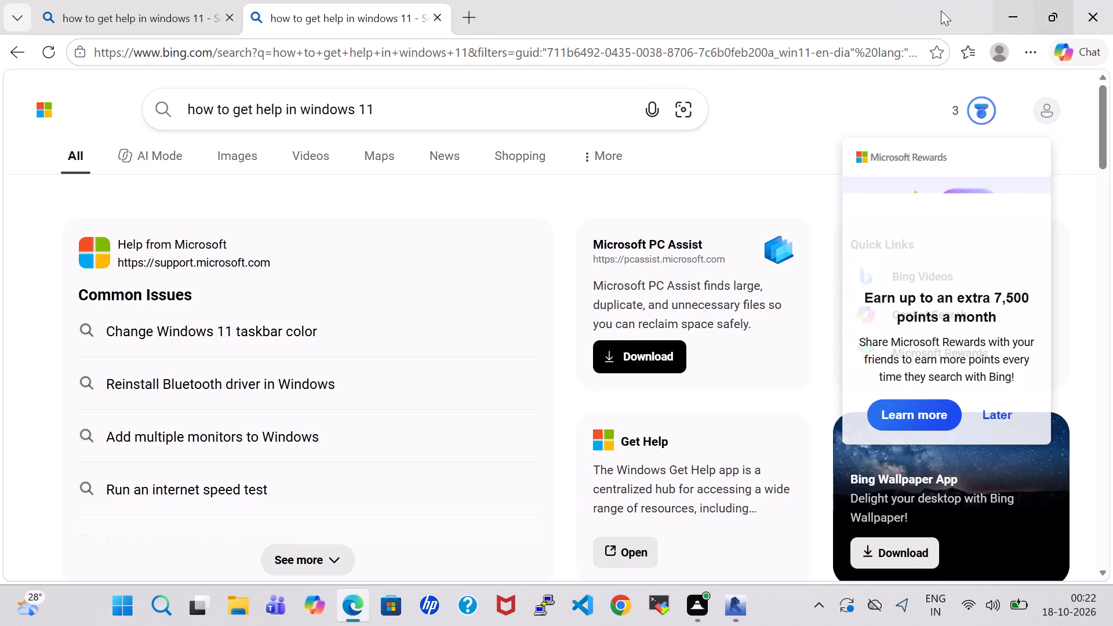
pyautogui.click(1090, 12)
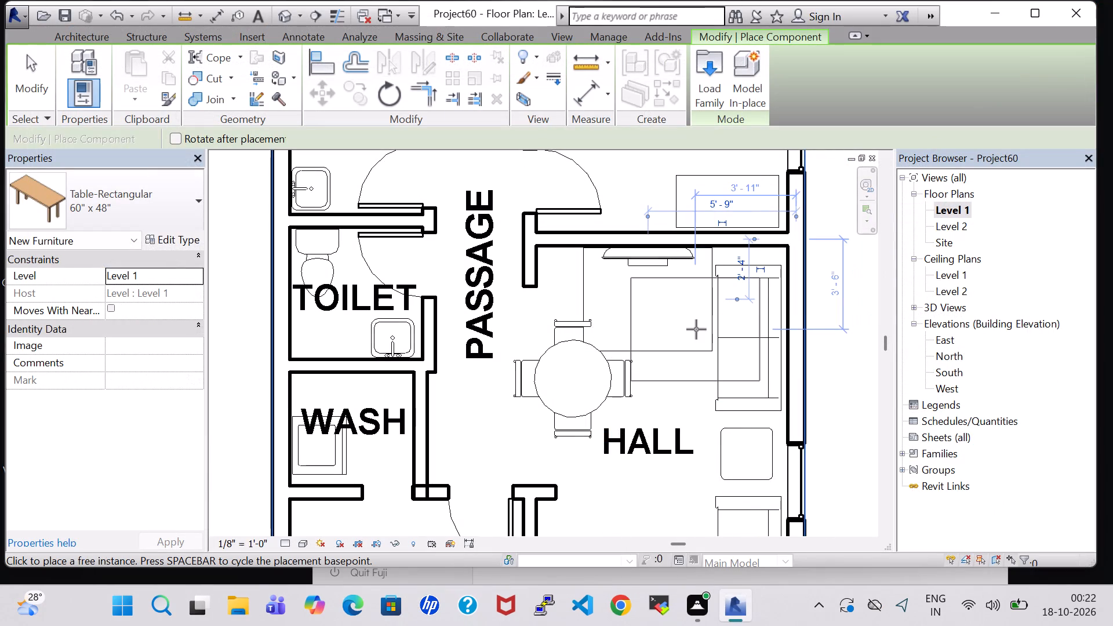
# End the table placement and nudge the round dining table with chairs three increments south and four increments west.
pyautogui.press('Escape')
pyautogui.press('Escape')
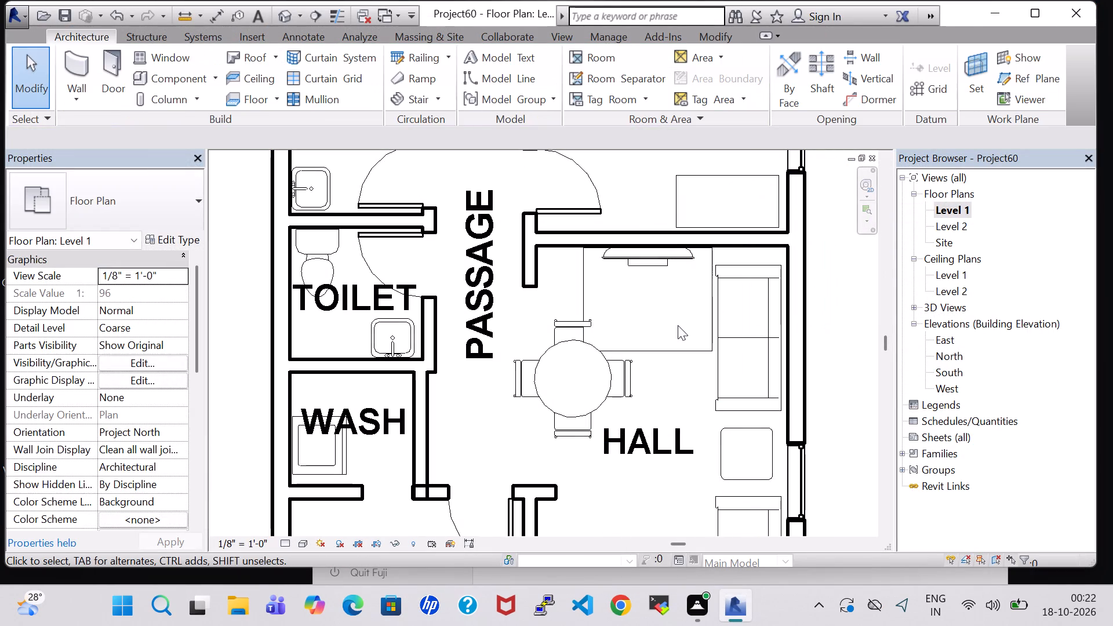
pyautogui.click(575, 374)
pyautogui.press('Down')
pyautogui.press('Down')
pyautogui.press('Down')
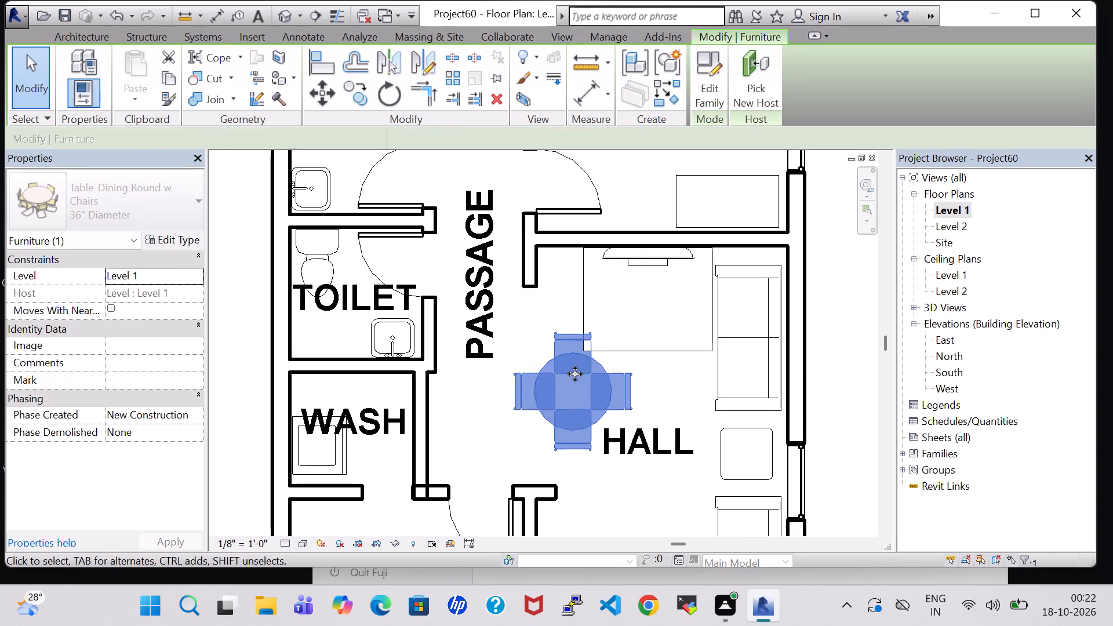
pyautogui.press('Left')
pyautogui.press('Left')
pyautogui.press('Left')
pyautogui.press('Left')
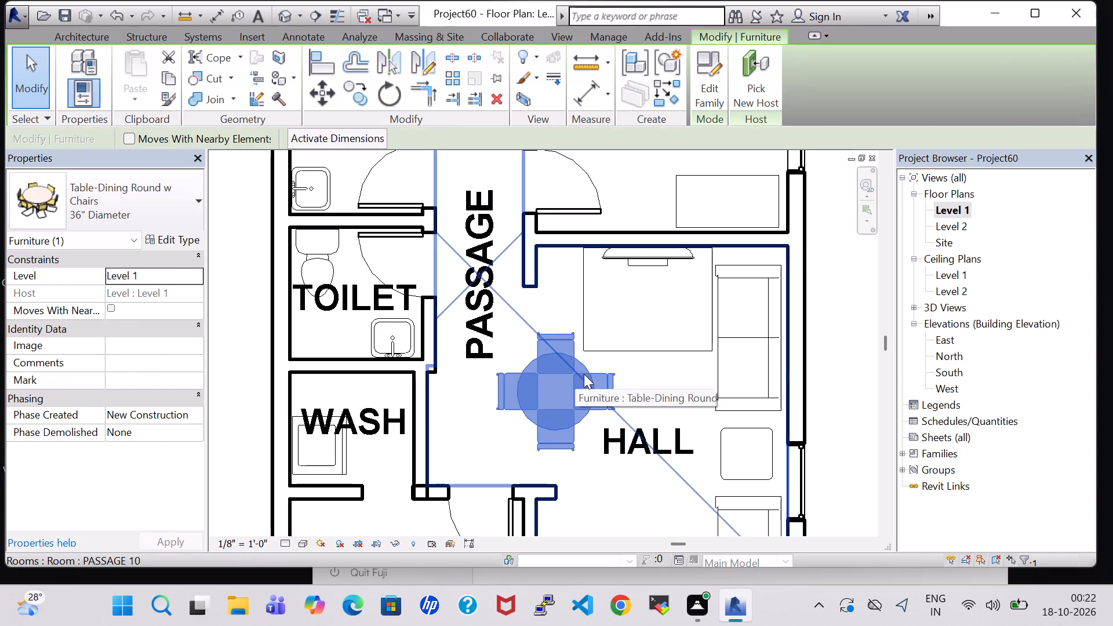
pyautogui.click(633, 367)
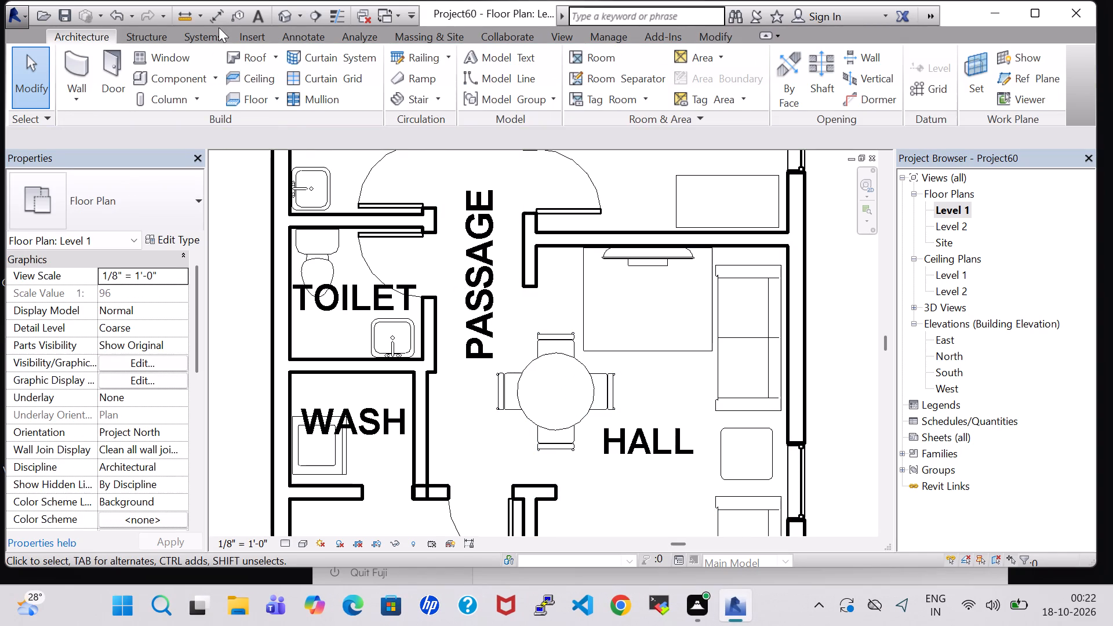
# In 3D, change the rectangular table under the TV to the 72" x 30" type.
pyautogui.click(285, 10)
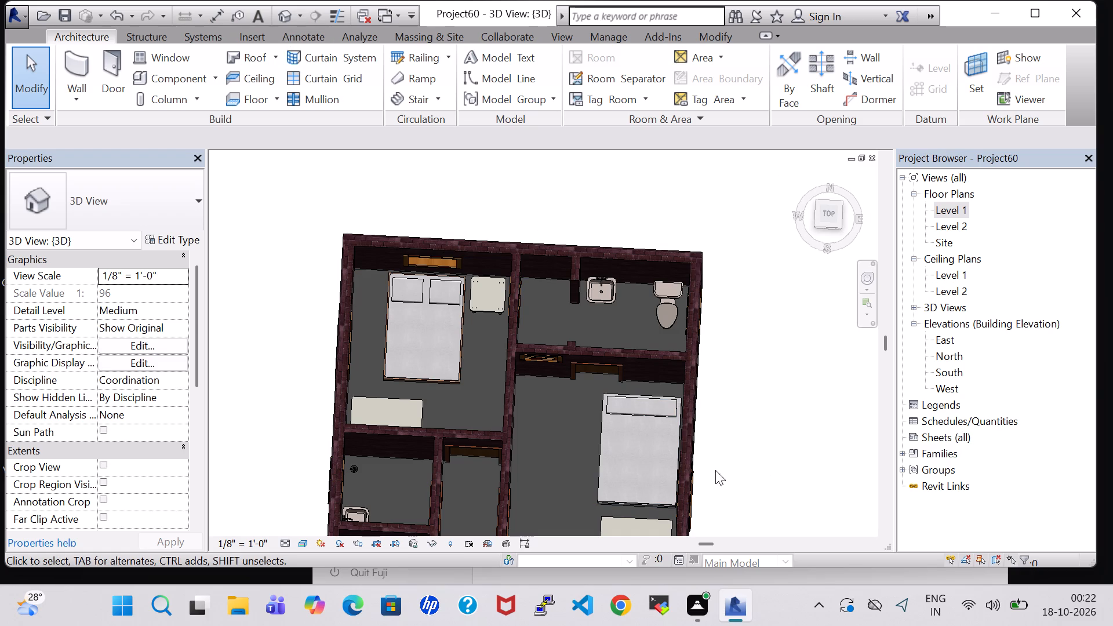
pyautogui.moveTo(733, 470); pyautogui.dragTo(733, 299, button='middle')
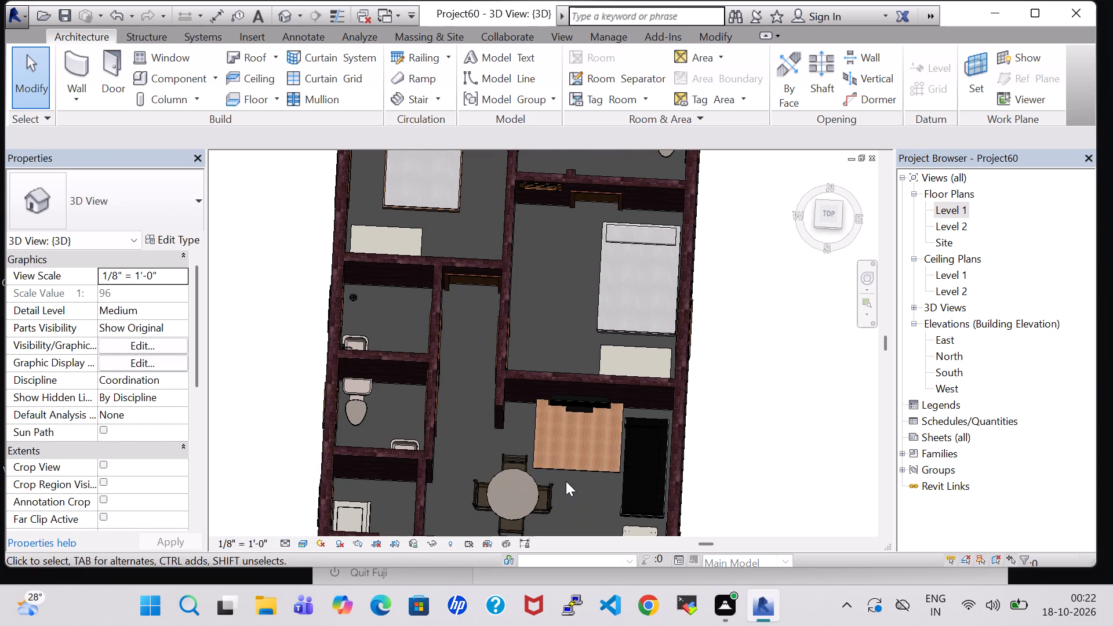
pyautogui.click(573, 468)
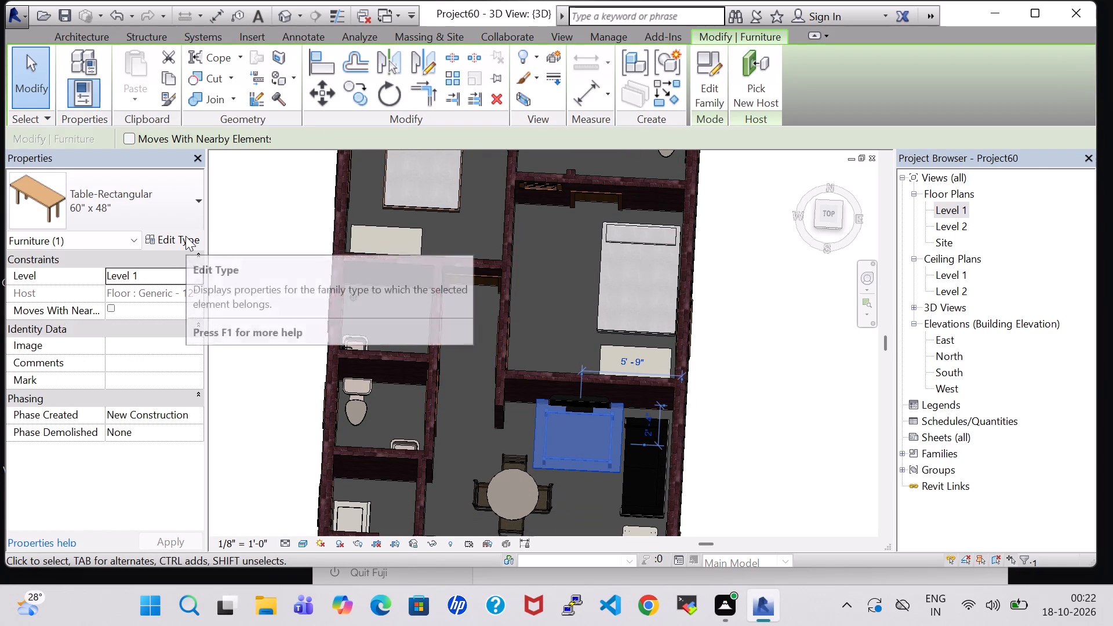
pyautogui.click(185, 236)
pyautogui.click(715, 146)
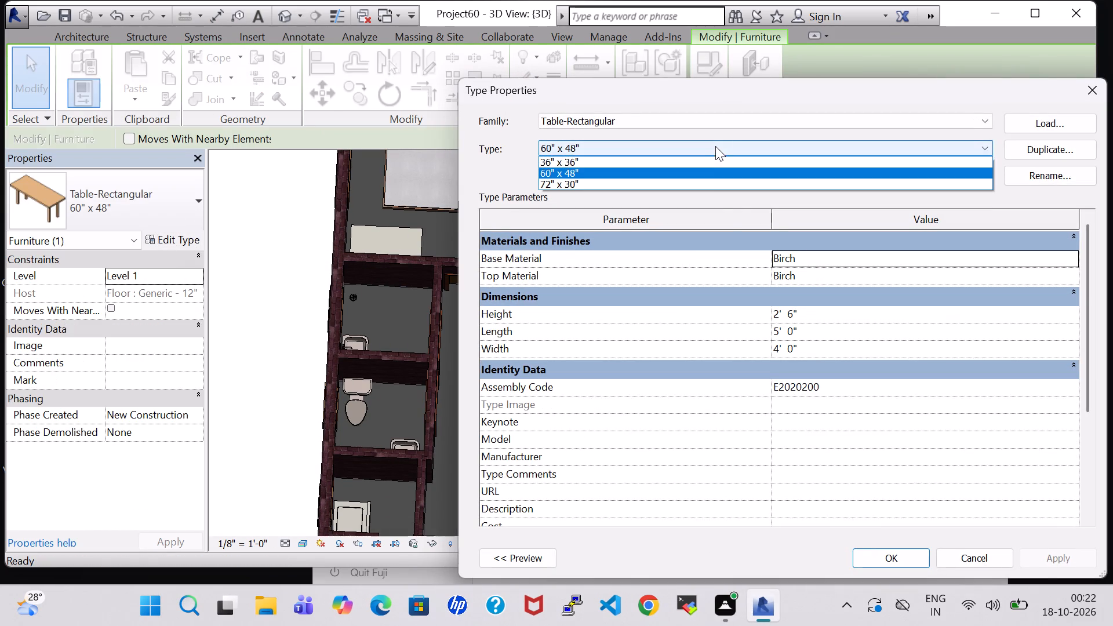
pyautogui.click(703, 180)
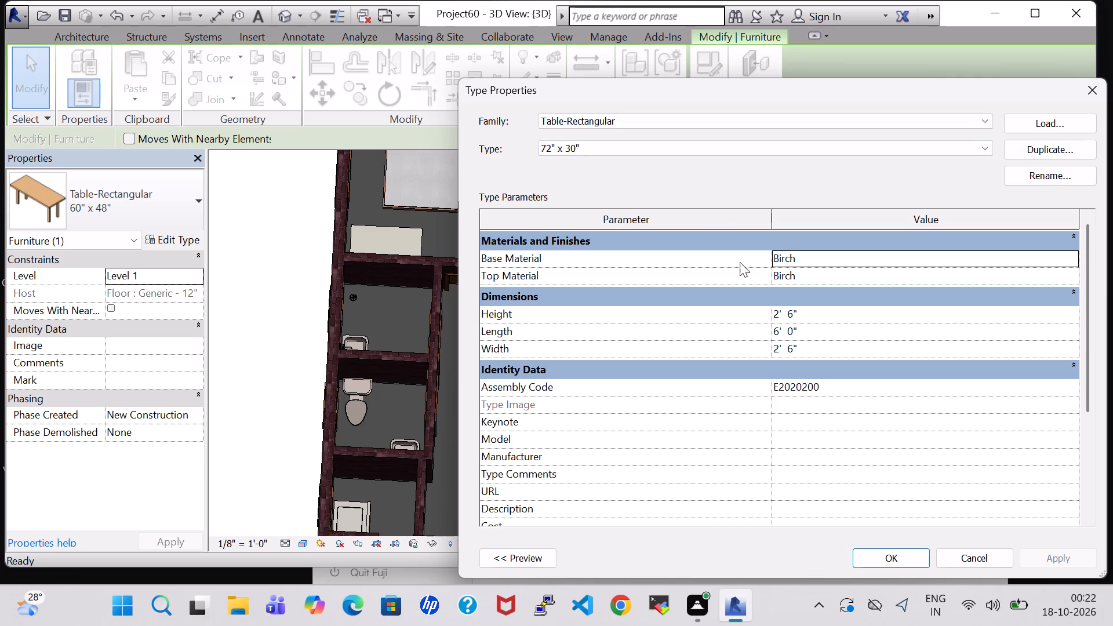
pyautogui.click(858, 566)
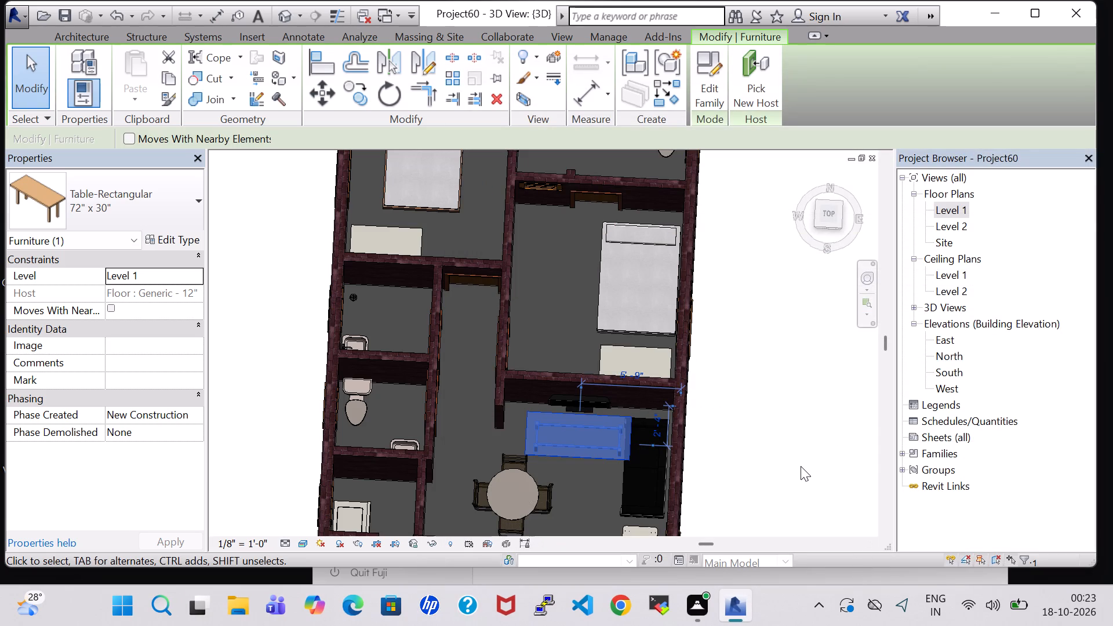
# Nudge the rectangular table three increments north, toward the TV wall.
pyautogui.press('Up')
pyautogui.press('Up')
pyautogui.press('Up')
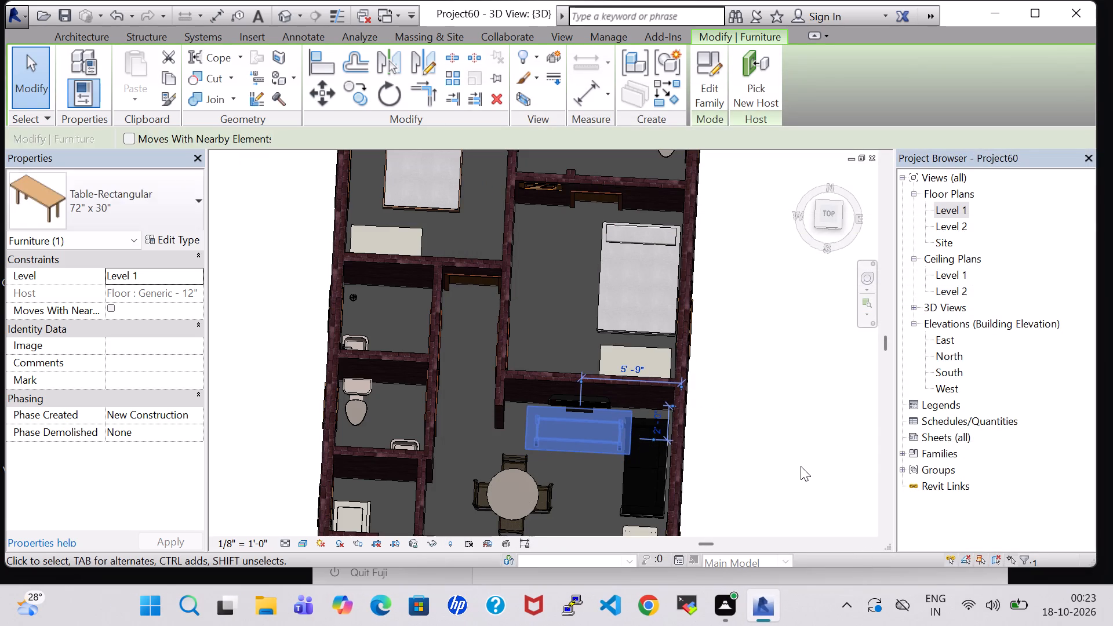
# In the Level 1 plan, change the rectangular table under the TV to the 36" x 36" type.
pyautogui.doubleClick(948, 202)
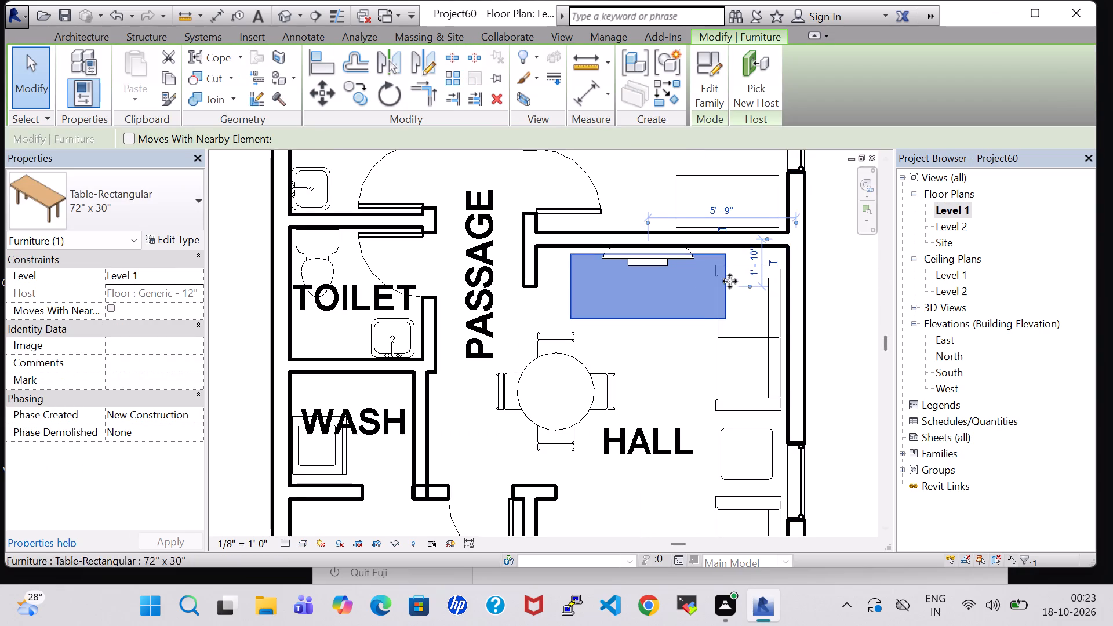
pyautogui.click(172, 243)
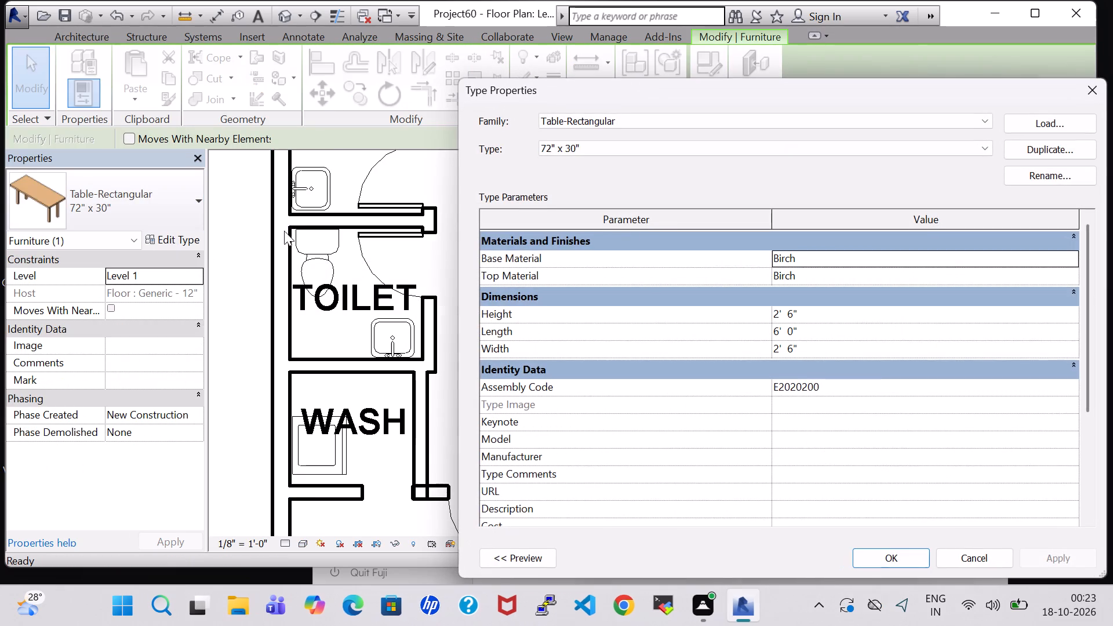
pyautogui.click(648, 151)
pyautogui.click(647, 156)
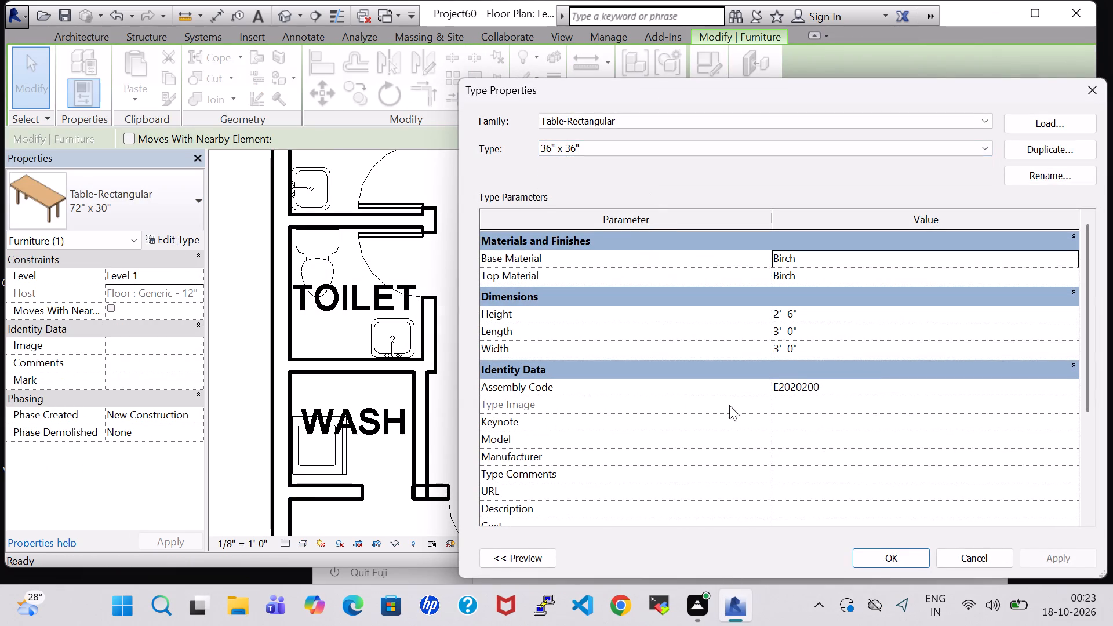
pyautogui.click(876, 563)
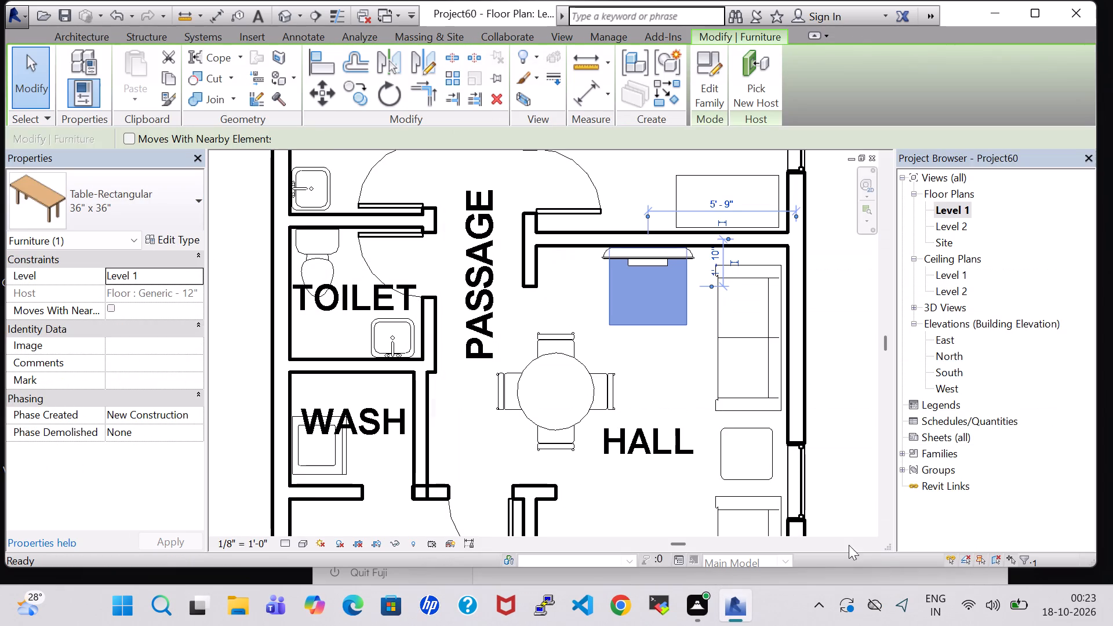
# In 3D, switch the rectangular table beneath the TV to the 72" x 30" type.
pyautogui.click(281, 17)
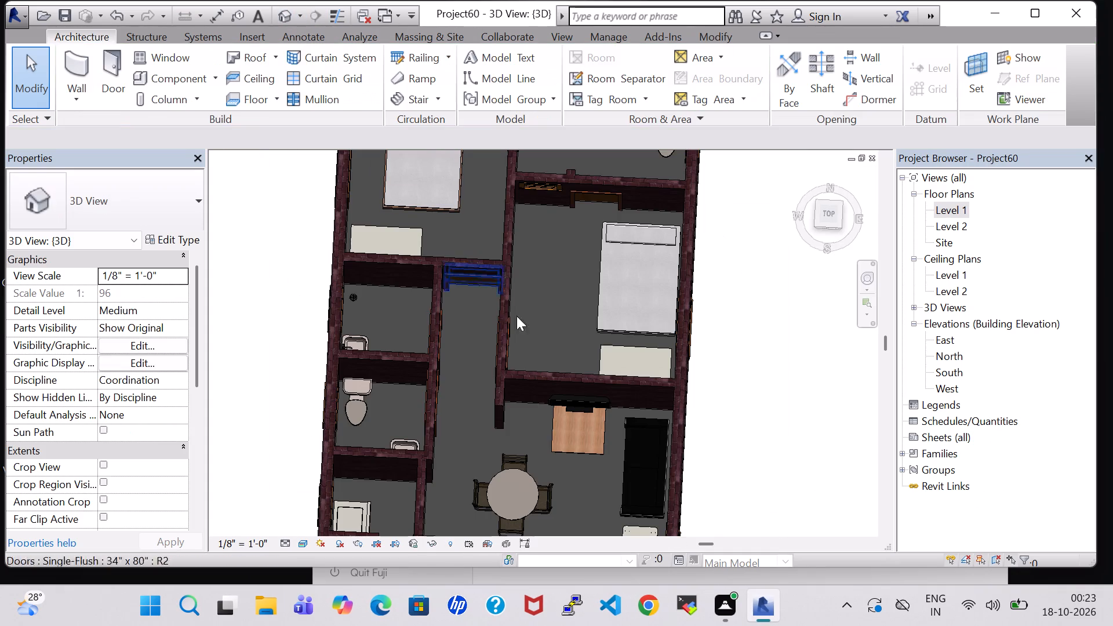
pyautogui.keyDown('shift'); pyautogui.moveTo(738, 478); pyautogui.dragTo(732, 392, button='middle'); pyautogui.keyUp('shift')
pyautogui.keyDown('shift'); pyautogui.moveTo(718, 434); pyautogui.dragTo(735, 356, button='middle'); pyautogui.keyUp('shift')
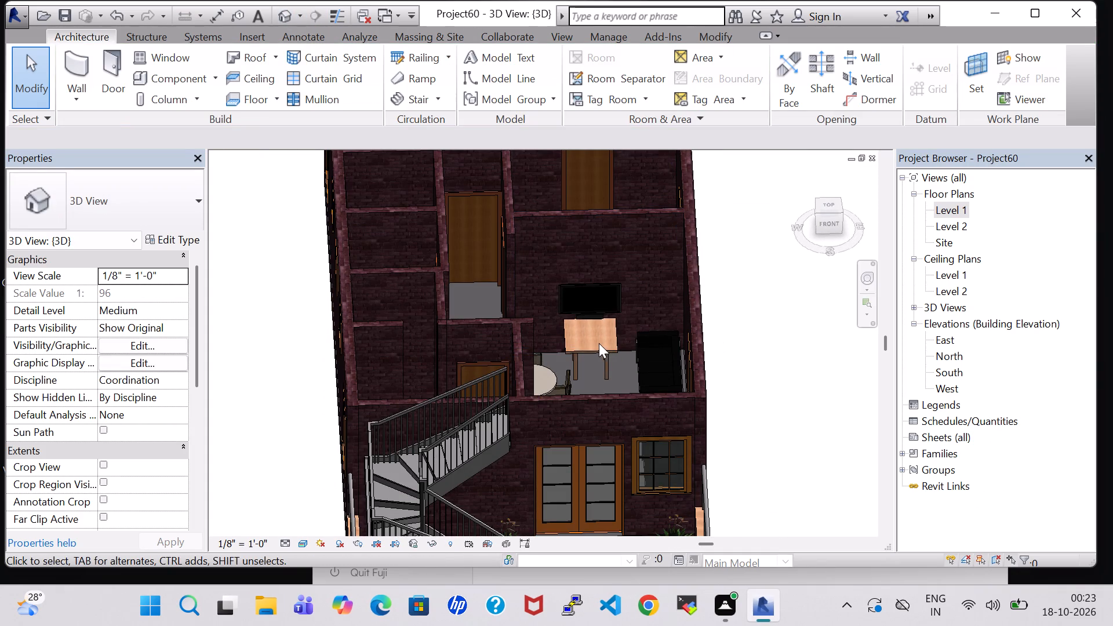
pyautogui.click(598, 351)
pyautogui.click(161, 238)
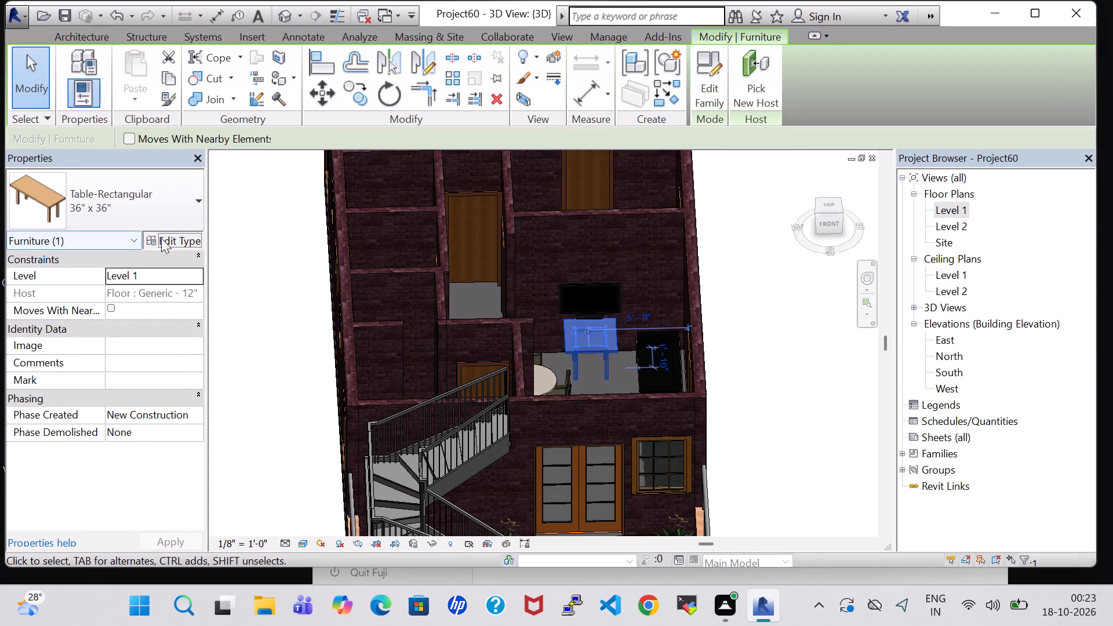
pyautogui.click(687, 145)
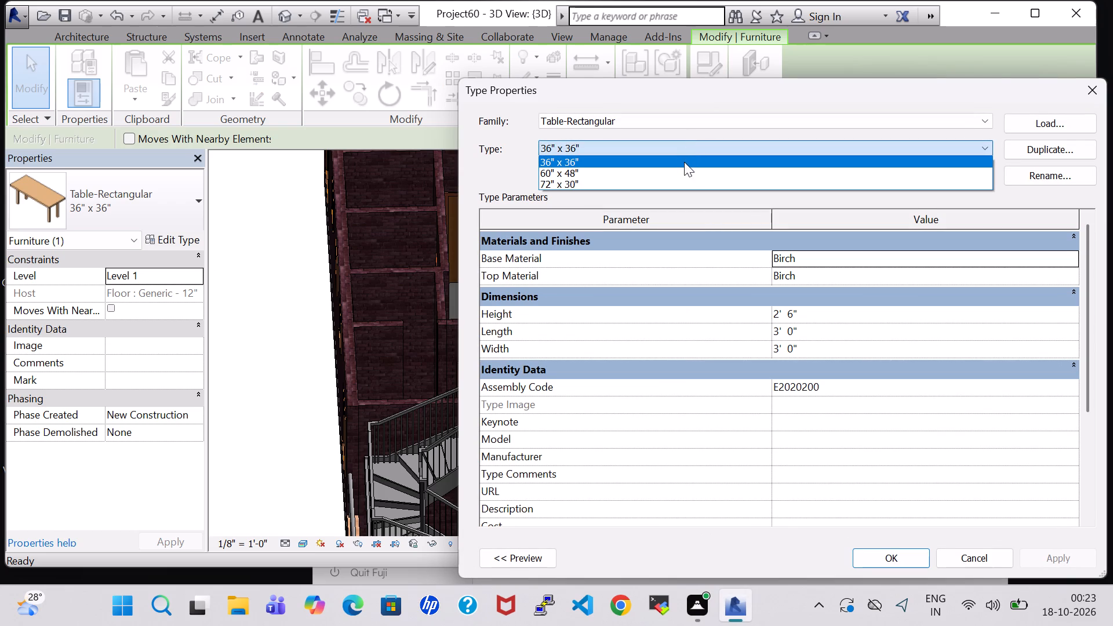
pyautogui.click(683, 179)
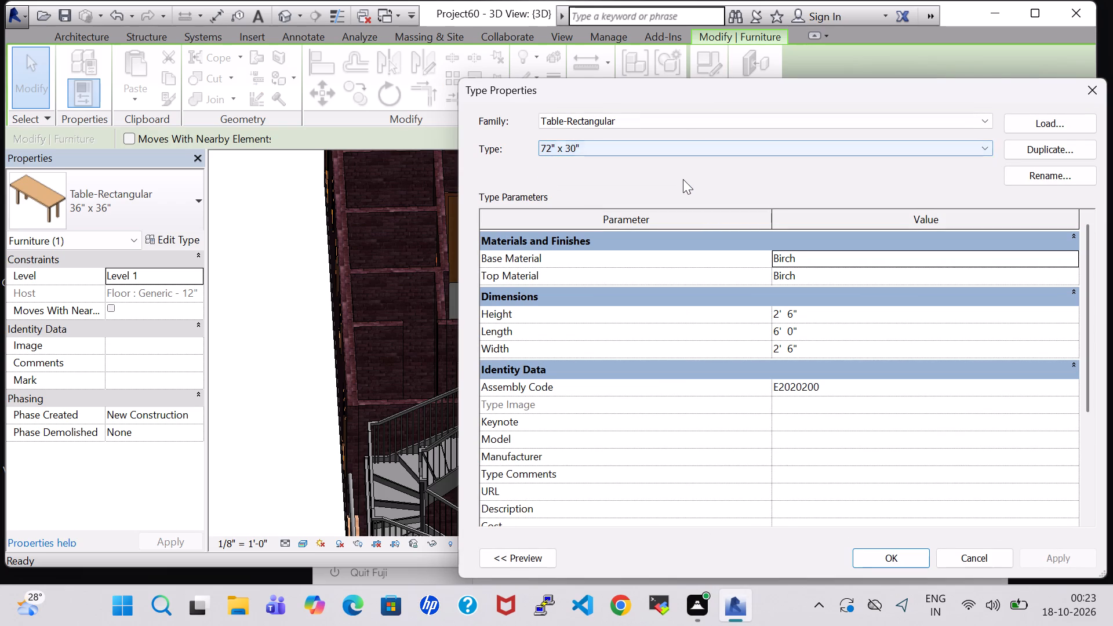
pyautogui.click(912, 554)
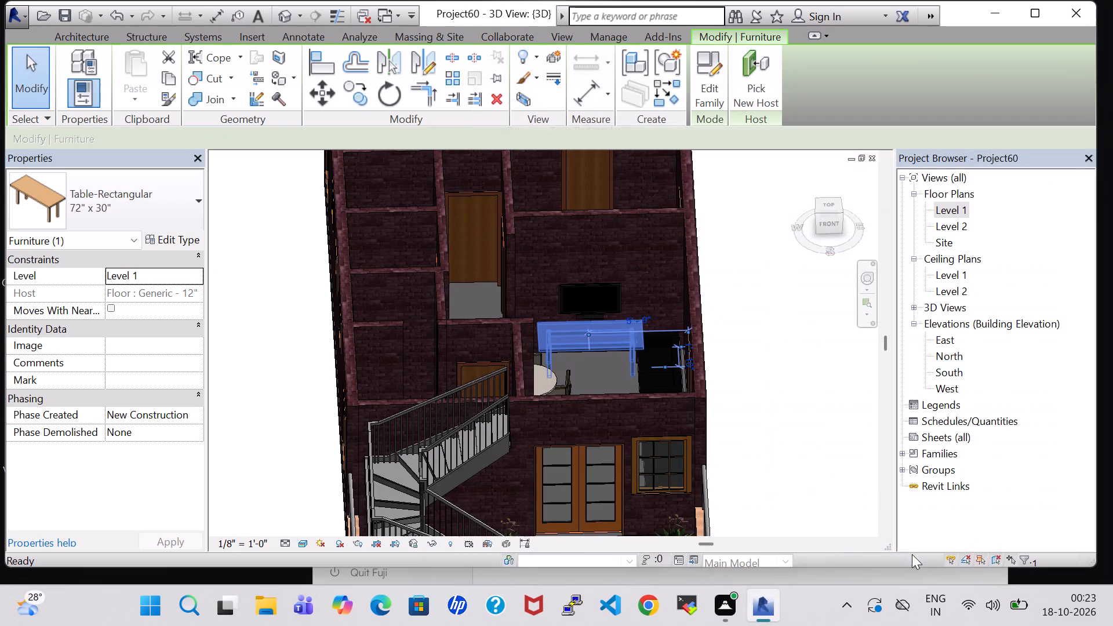
# In the Level 1 plan, nudge the rectangular table four increments west and two increments north against the TV wall.
pyautogui.doubleClick(949, 207)
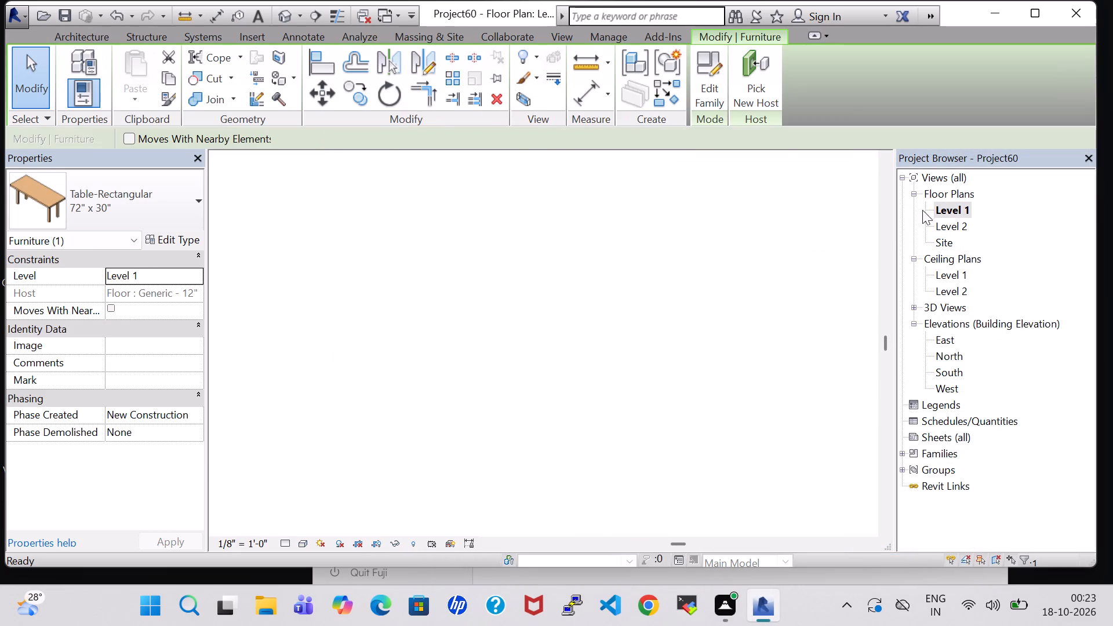
pyautogui.press('Left')
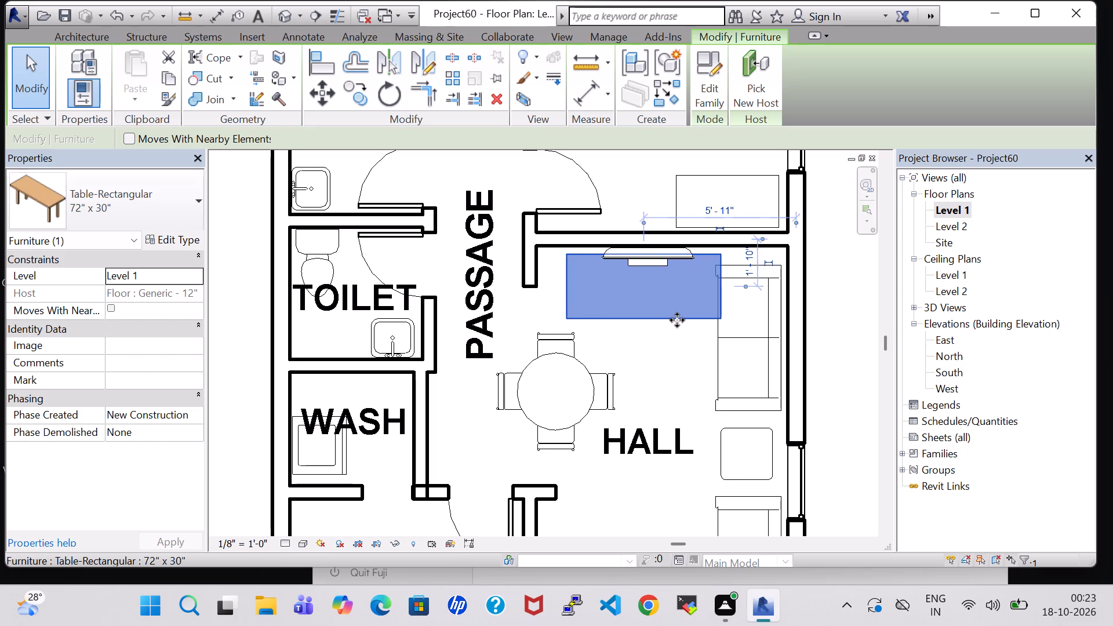
pyautogui.press('Left')
pyautogui.press('Left')
pyautogui.press('Left')
pyautogui.press('Up')
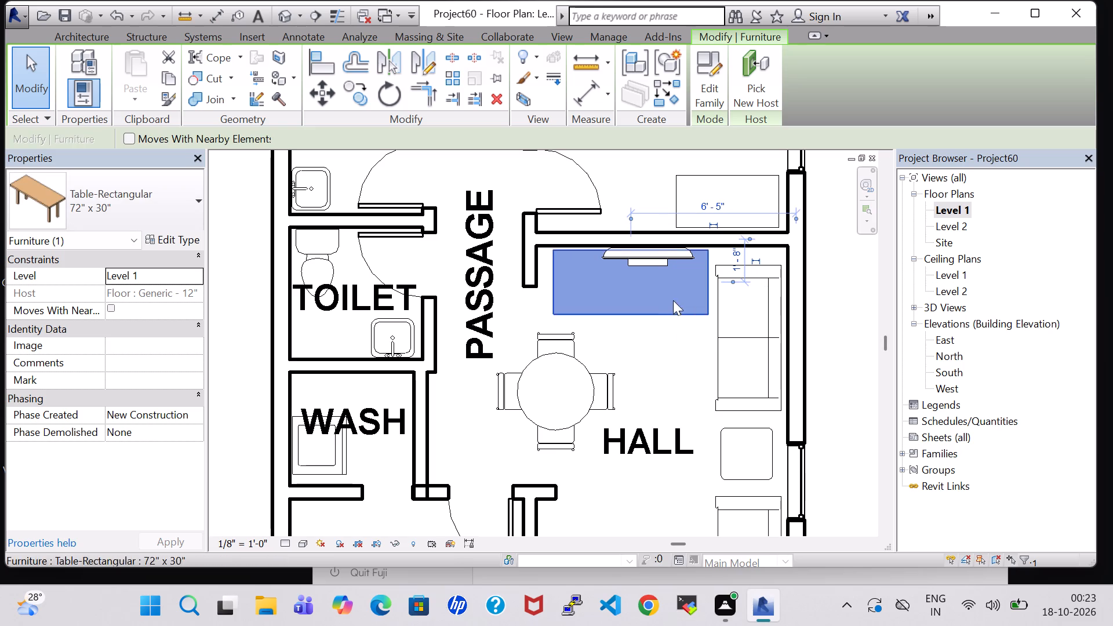
pyautogui.press('Up')
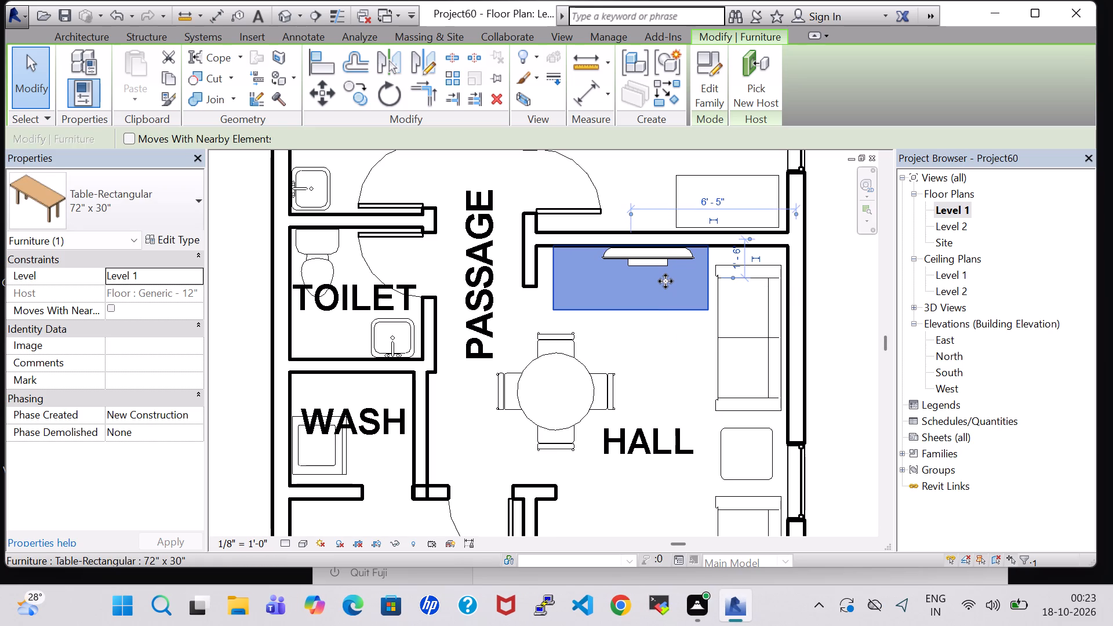
# Nudge the 42" flat-screen TV five increments west so it sits over the middle of the table.
pyautogui.click(664, 263)
pyautogui.press('Left')
pyautogui.press('Left')
pyautogui.press('Left')
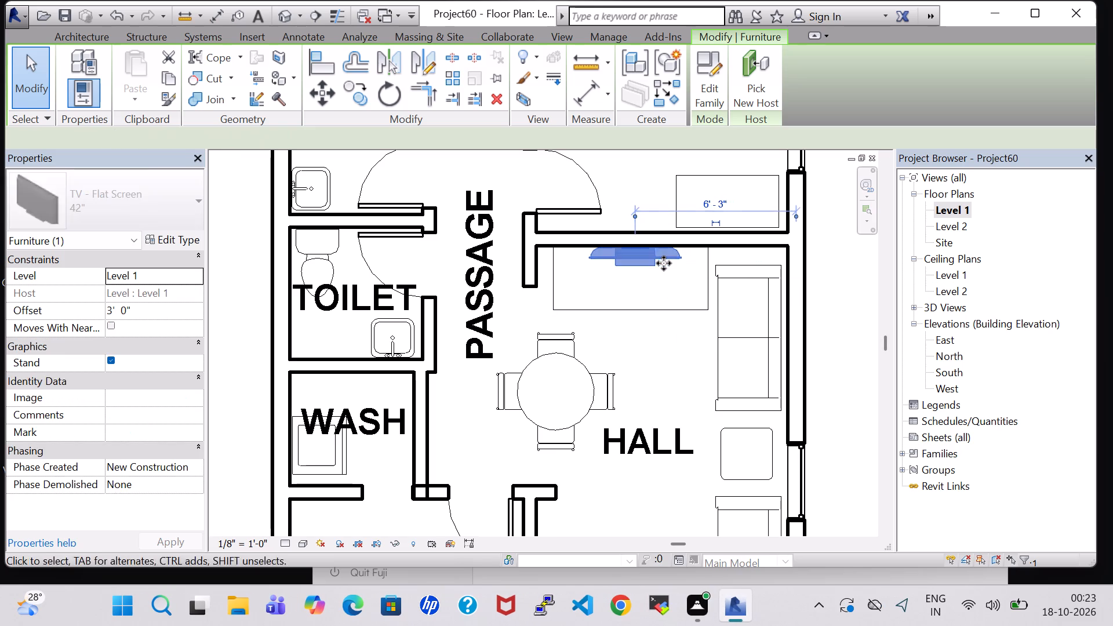
pyautogui.press('Left')
pyautogui.press('Left')
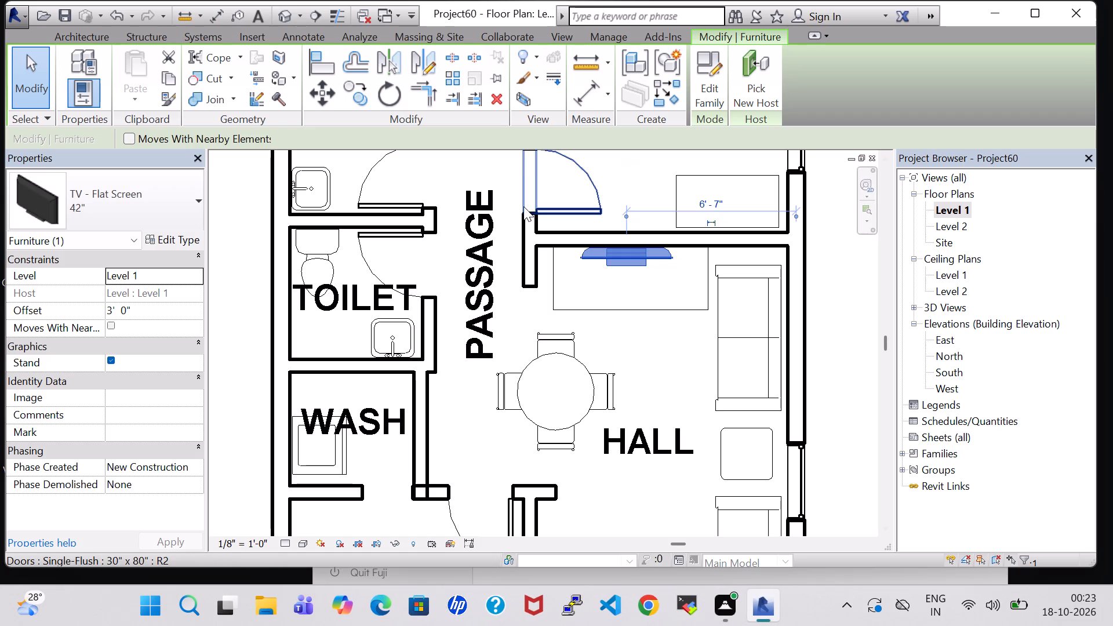
# Examine the TV, rectangular table and surrounding hall furniture in 3D from several angles.
pyautogui.click(282, 8)
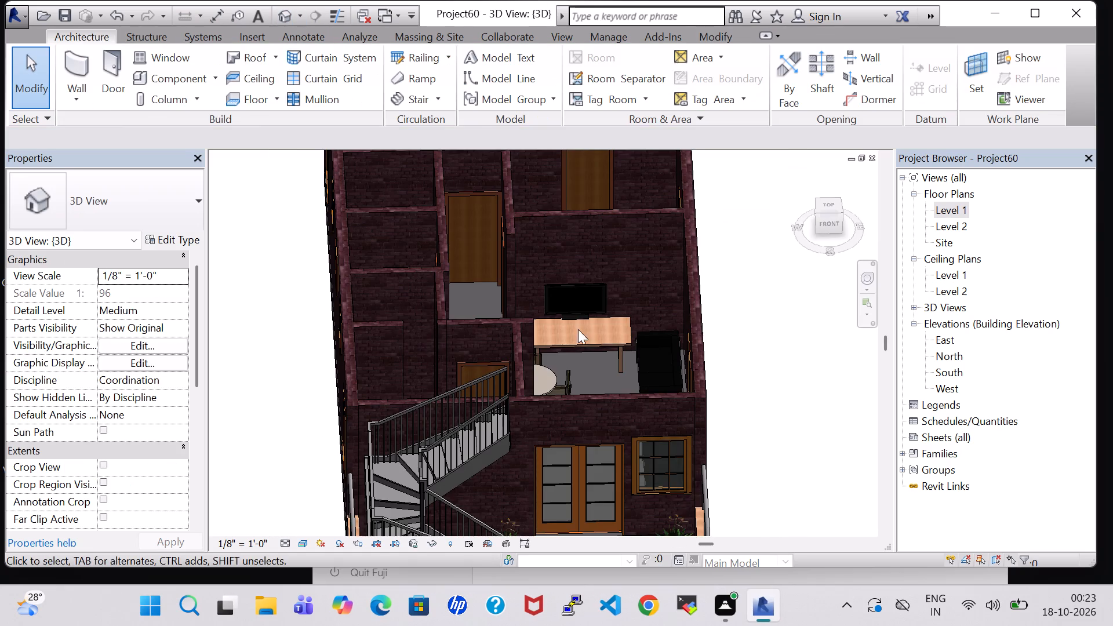
pyautogui.scroll(3, 610, 365)
pyautogui.keyDown('shift'); pyautogui.moveTo(605, 383); pyautogui.dragTo(632, 305, button='middle'); pyautogui.keyUp('shift')
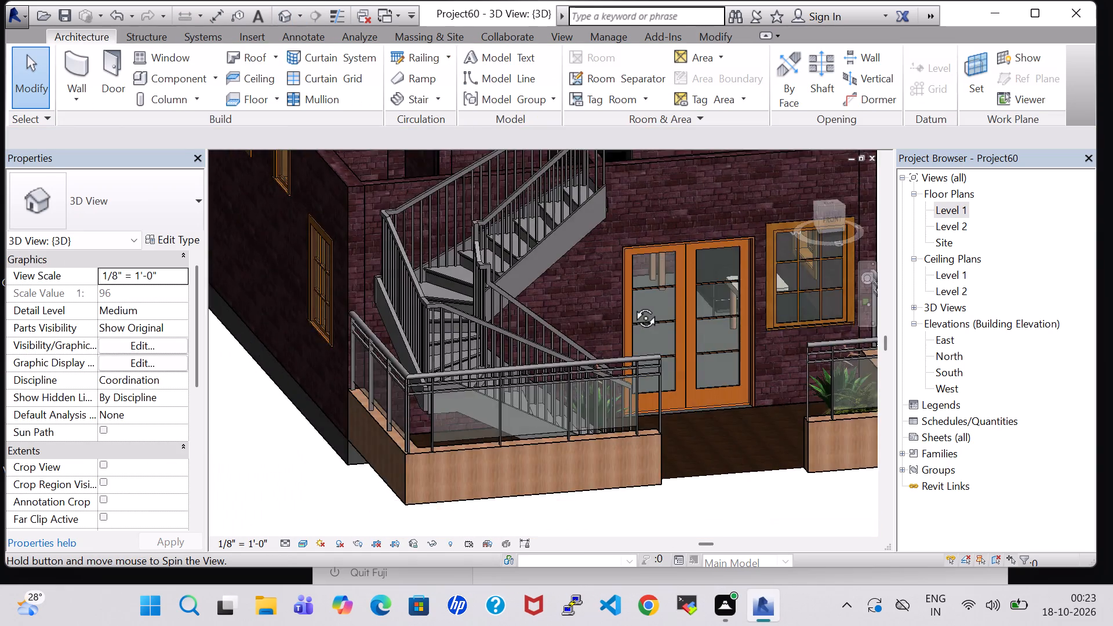
pyautogui.keyDown('shift'); pyautogui.moveTo(632, 305); pyautogui.dragTo(541, 516, button='middle'); pyautogui.keyUp('shift')
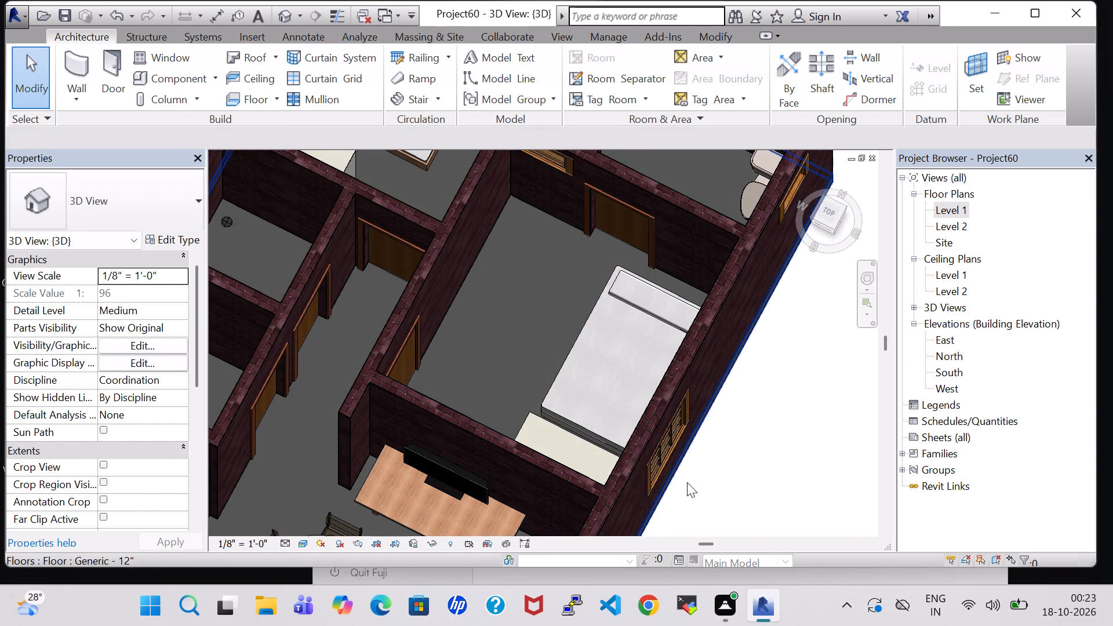
pyautogui.moveTo(751, 489); pyautogui.dragTo(783, 500, button='middle')
pyautogui.moveTo(783, 500); pyautogui.dragTo(823, 375, button='middle')
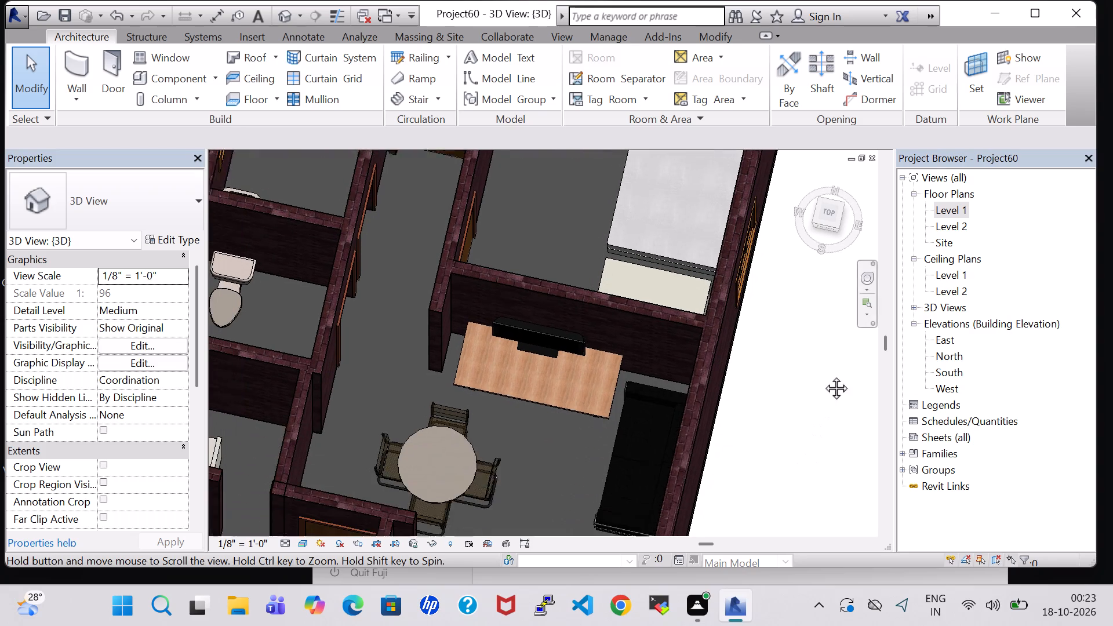
pyautogui.moveTo(823, 375); pyautogui.dragTo(832, 354, button='middle')
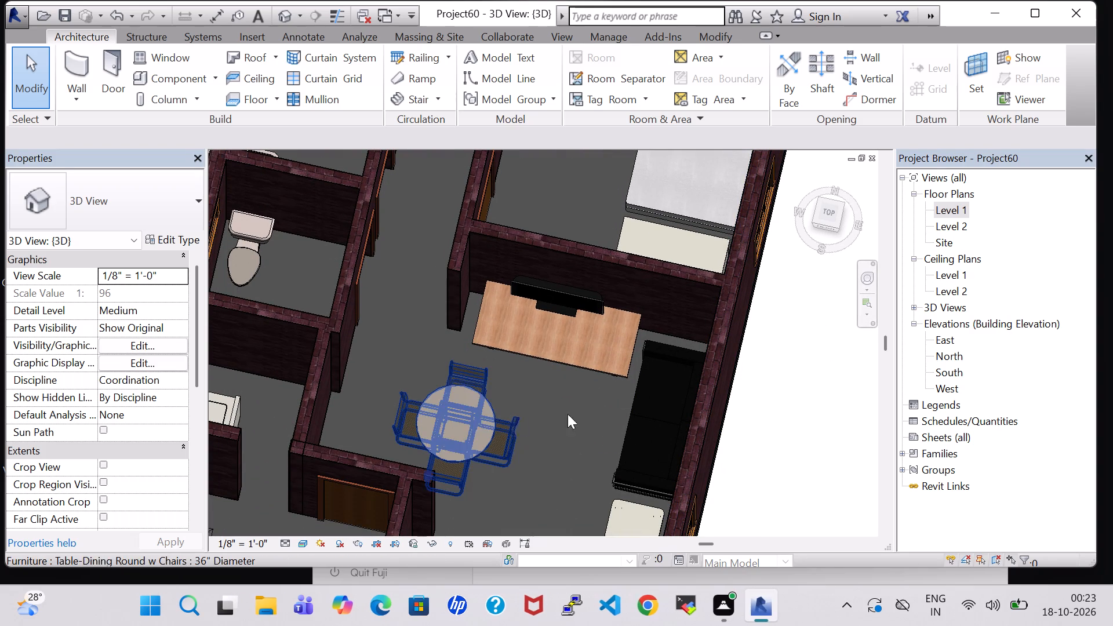
pyautogui.keyDown('shift'); pyautogui.moveTo(595, 405); pyautogui.dragTo(582, 515, button='middle'); pyautogui.keyUp('shift')
pyautogui.moveTo(568, 487); pyautogui.dragTo(619, 324, button='middle')
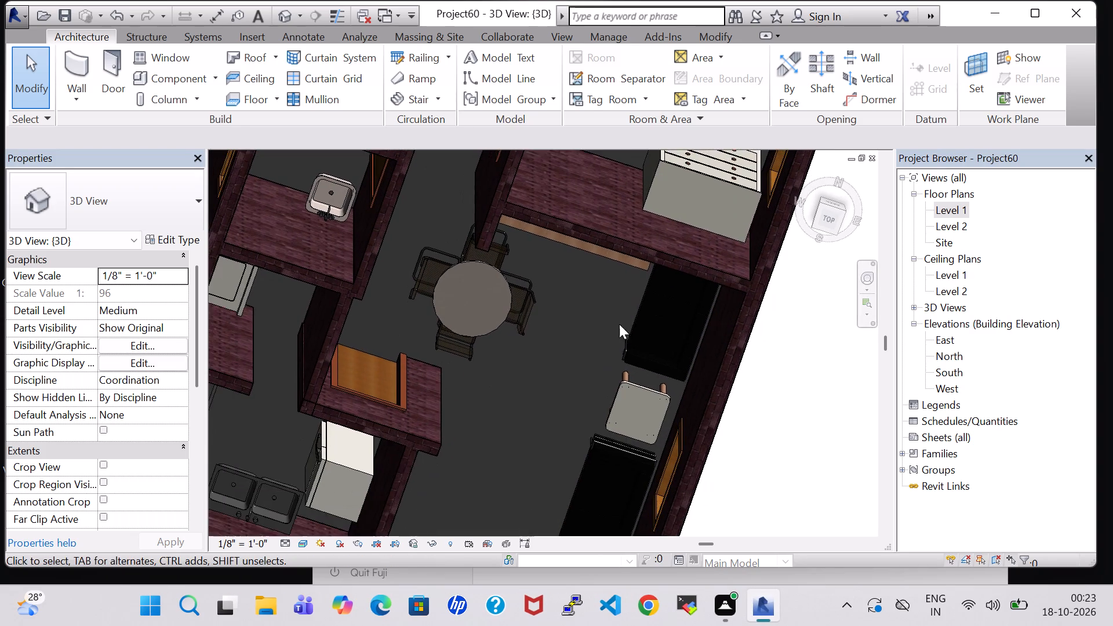
# Delete the round dining table with chairs from the hall.
pyautogui.moveTo(573, 350); pyautogui.dragTo(591, 230, button='middle')
pyautogui.keyDown('shift'); pyautogui.scroll(1, 576, 348); pyautogui.keyUp('shift')
pyautogui.click(541, 231)
pyautogui.click(540, 264)
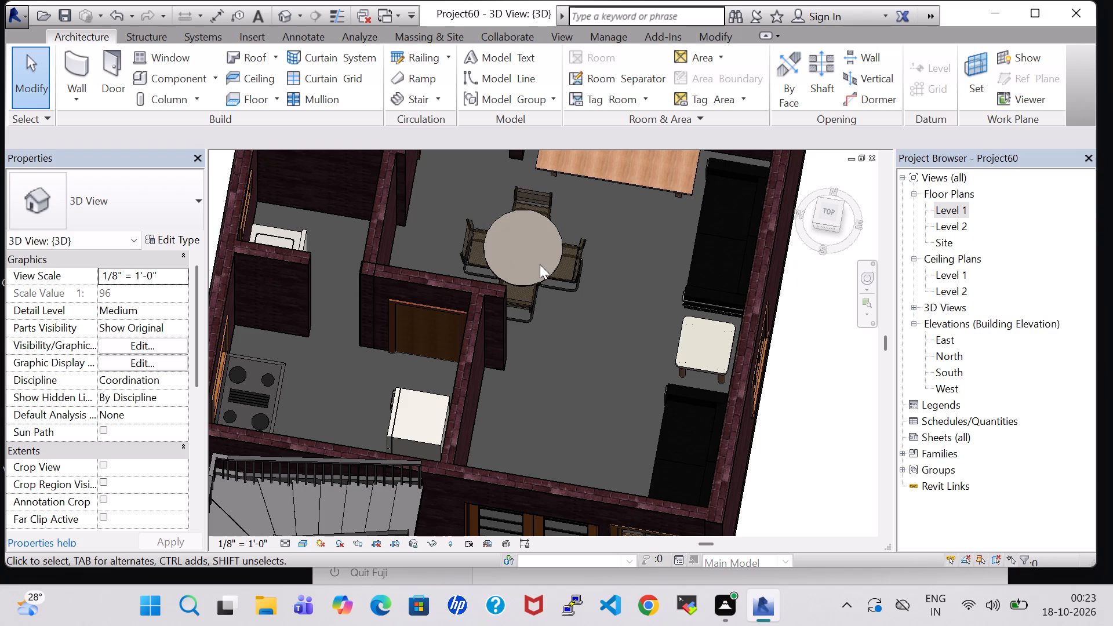
pyautogui.click(547, 280)
pyautogui.press('Delete')
pyautogui.click(604, 264)
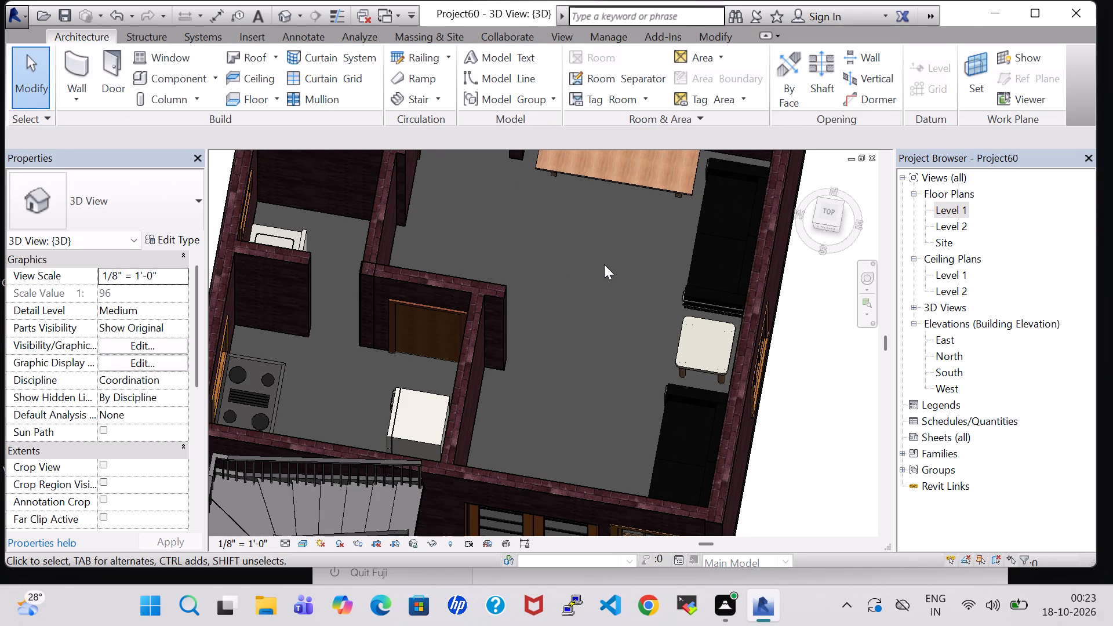
# Set the flat-screen TV's offset from Level 1 to 3' 5".
pyautogui.scroll(-4, 604, 264)
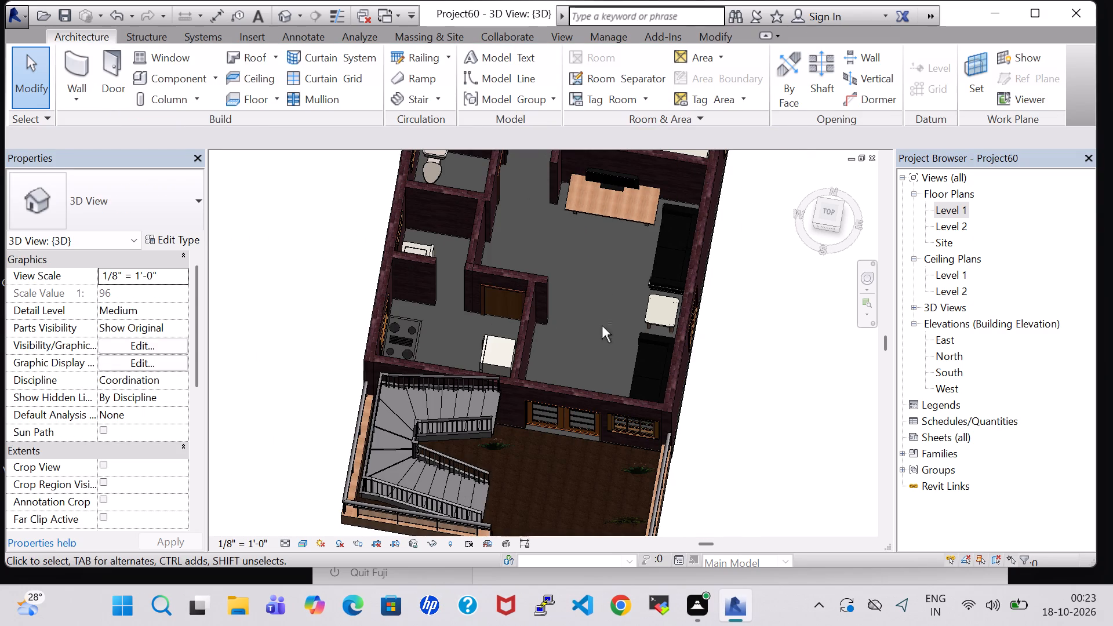
pyautogui.keyDown('shift'); pyautogui.moveTo(602, 326); pyautogui.dragTo(618, 239, button='middle'); pyautogui.keyUp('shift')
pyautogui.moveTo(616, 196); pyautogui.dragTo(619, 402, button='middle')
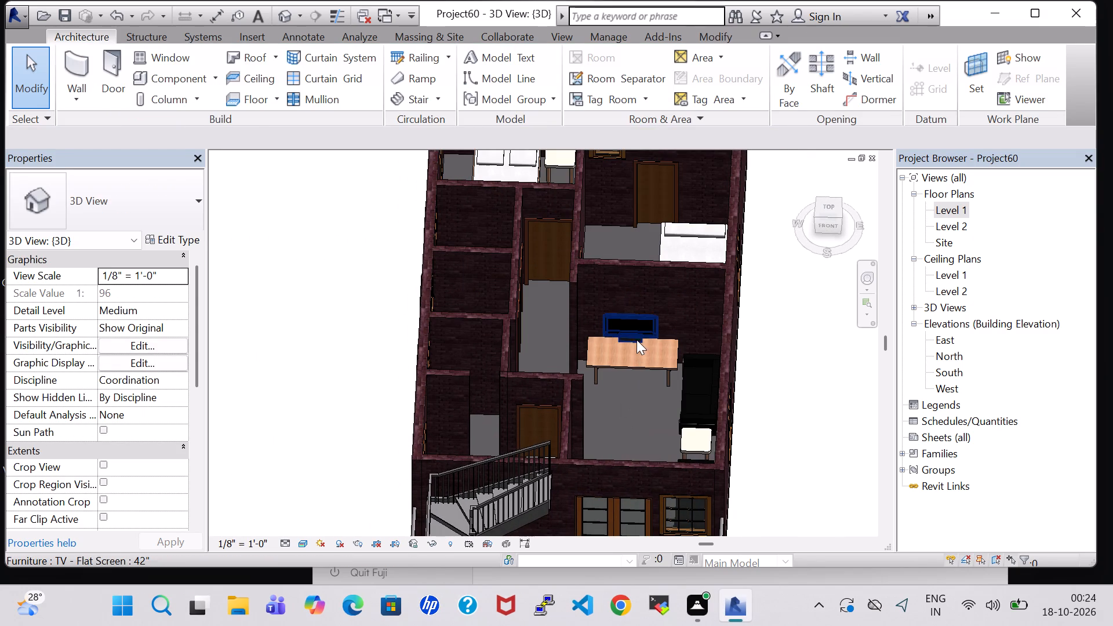
pyautogui.click(631, 325)
pyautogui.click(128, 309)
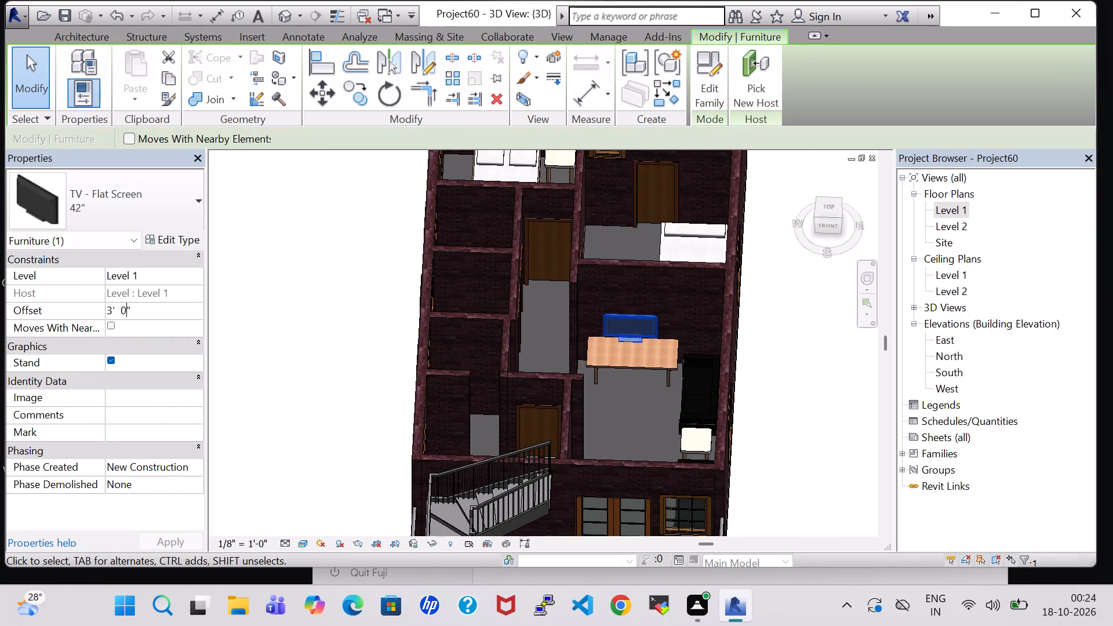
pyautogui.press('BackSpace')
pyautogui.press('5')
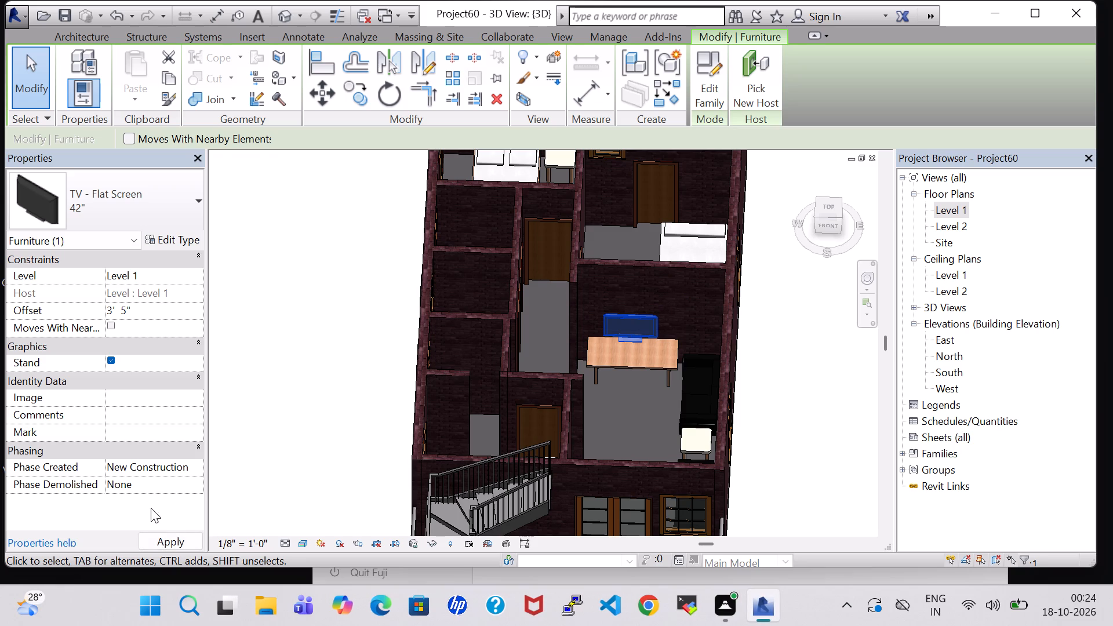
pyautogui.click(166, 543)
pyautogui.click(816, 380)
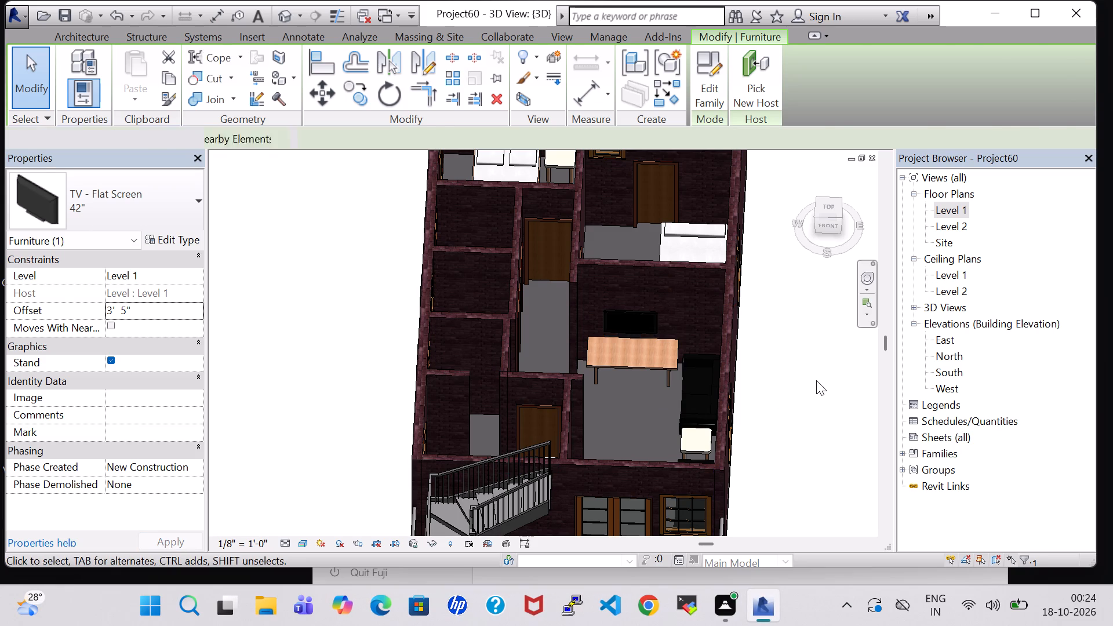
# In the Level 1 floor plan, load the RPC Plant - Tropical family from the US Imperial Planting library.
pyautogui.doubleClick(954, 203)
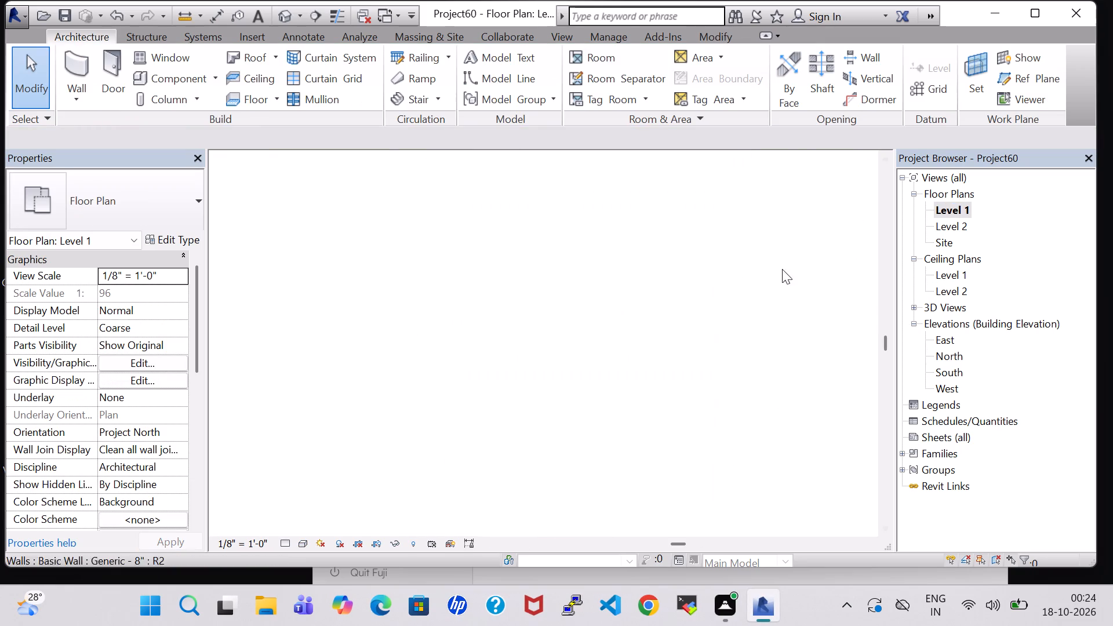
pyautogui.scroll(-3, 733, 269)
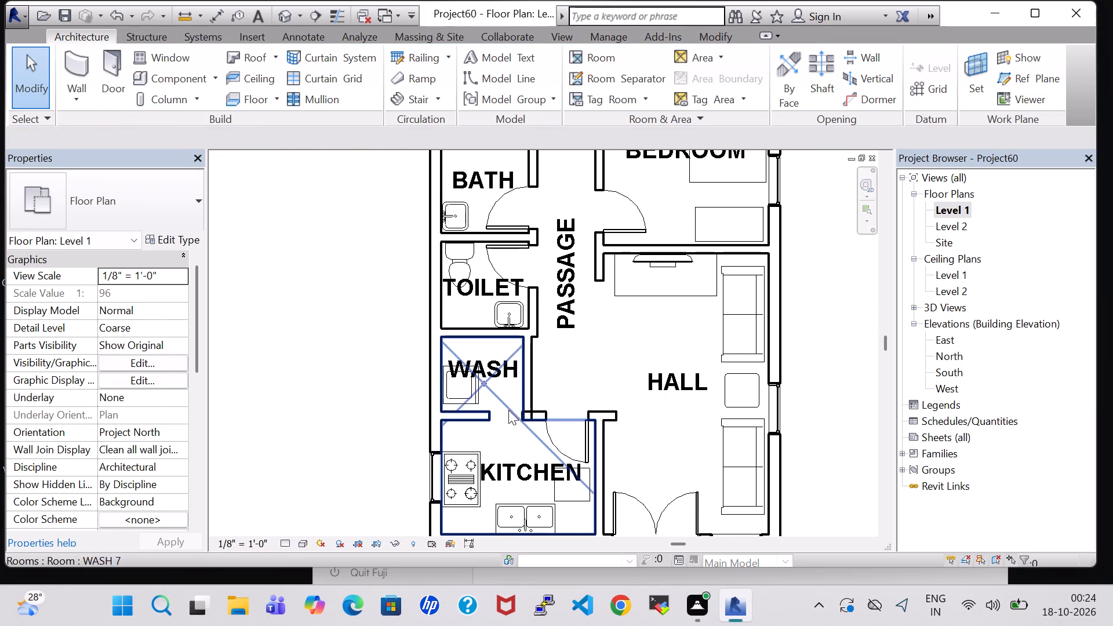
pyautogui.click(176, 75)
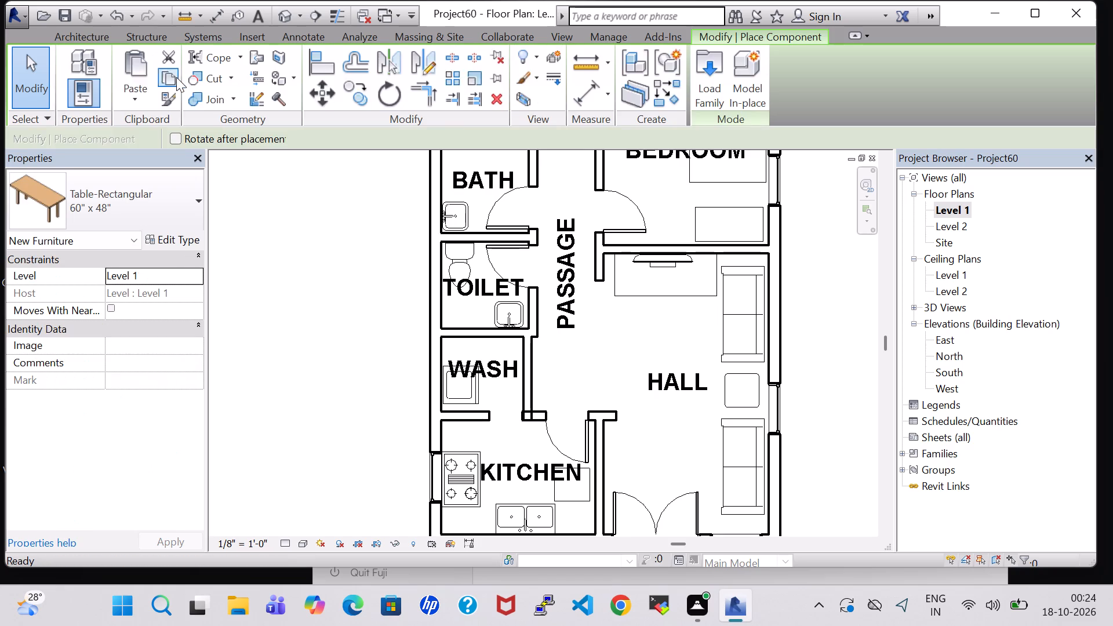
pyautogui.click(712, 89)
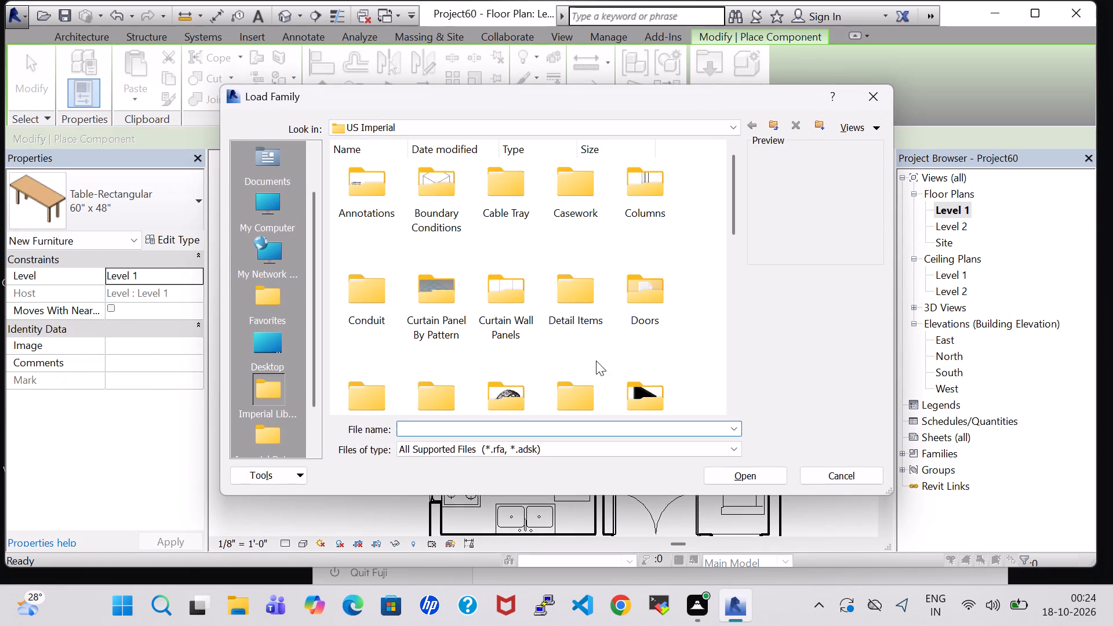
pyautogui.scroll(-2, 579, 366)
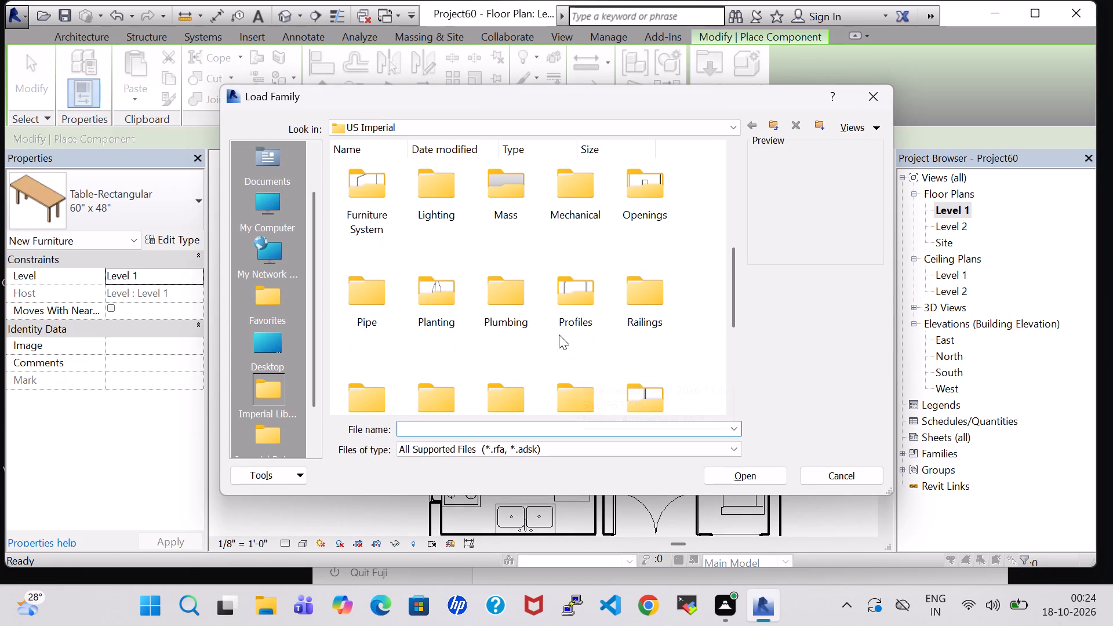
pyautogui.doubleClick(446, 304)
pyautogui.click(355, 170)
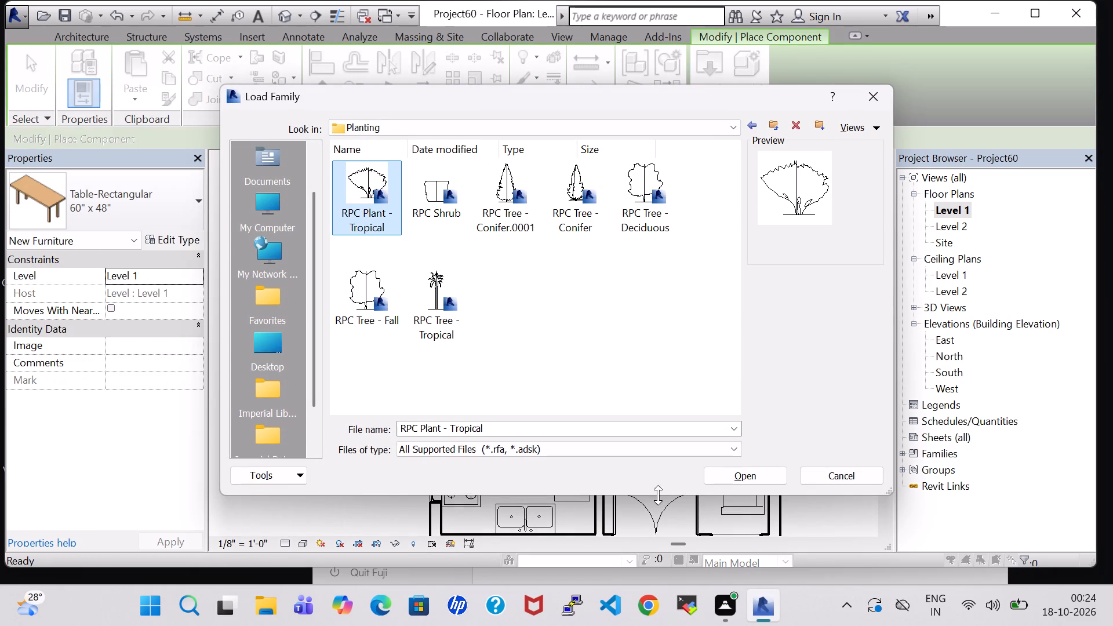
pyautogui.click(732, 475)
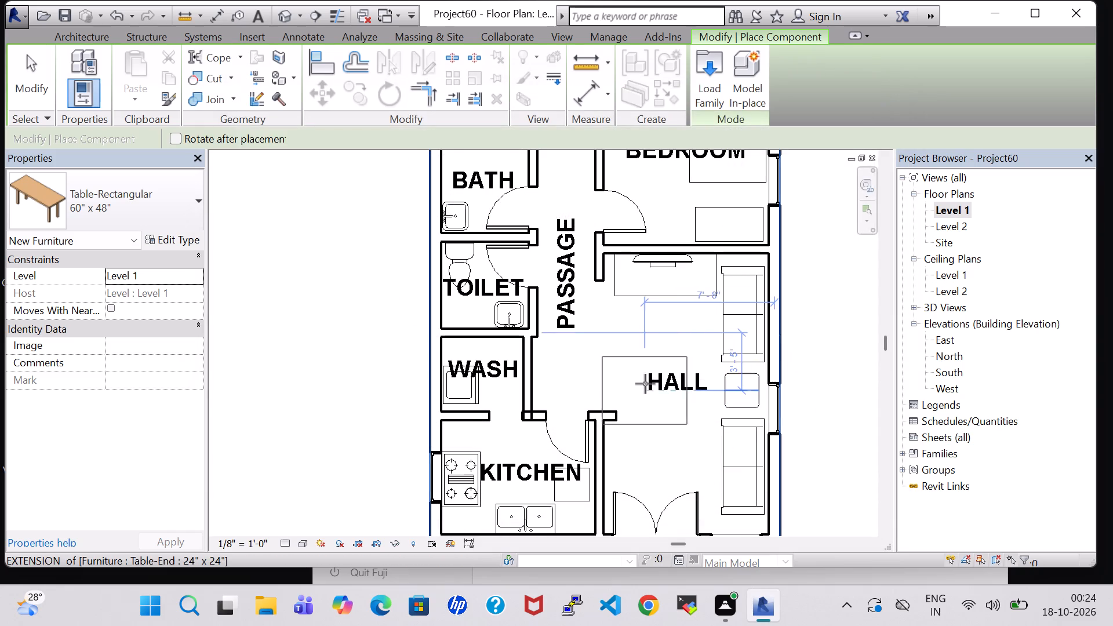
pyautogui.press('Escape')
pyautogui.press('Escape')
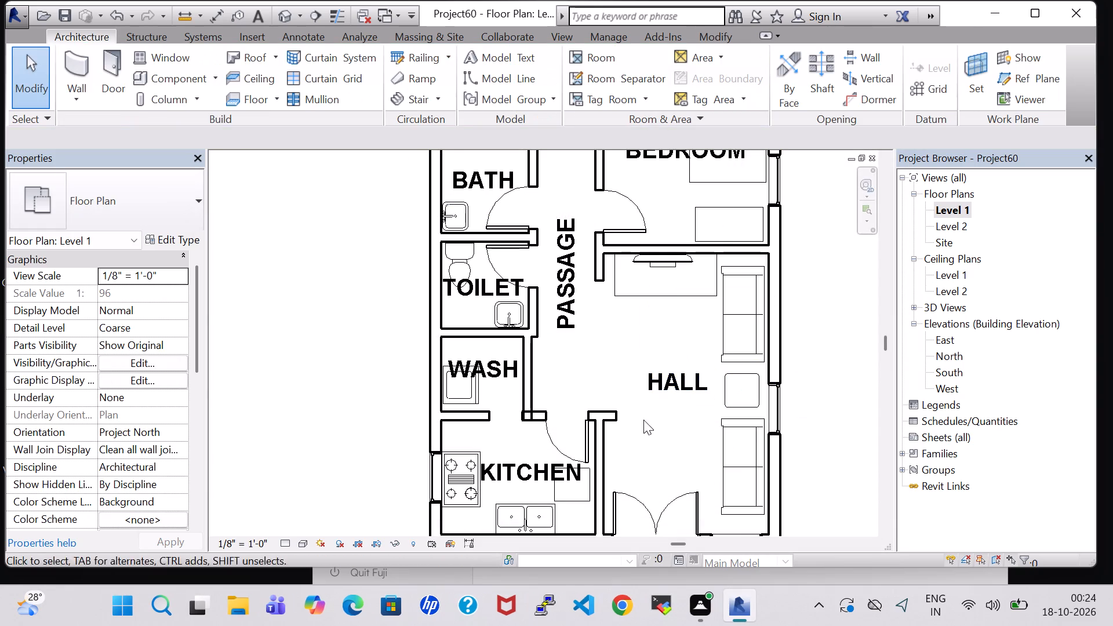
# Change the Japanese Fern plant on the porch's east side to the Agave - 1.5' type.
pyautogui.moveTo(643, 436); pyautogui.dragTo(637, 248, button='middle')
pyautogui.click(749, 440)
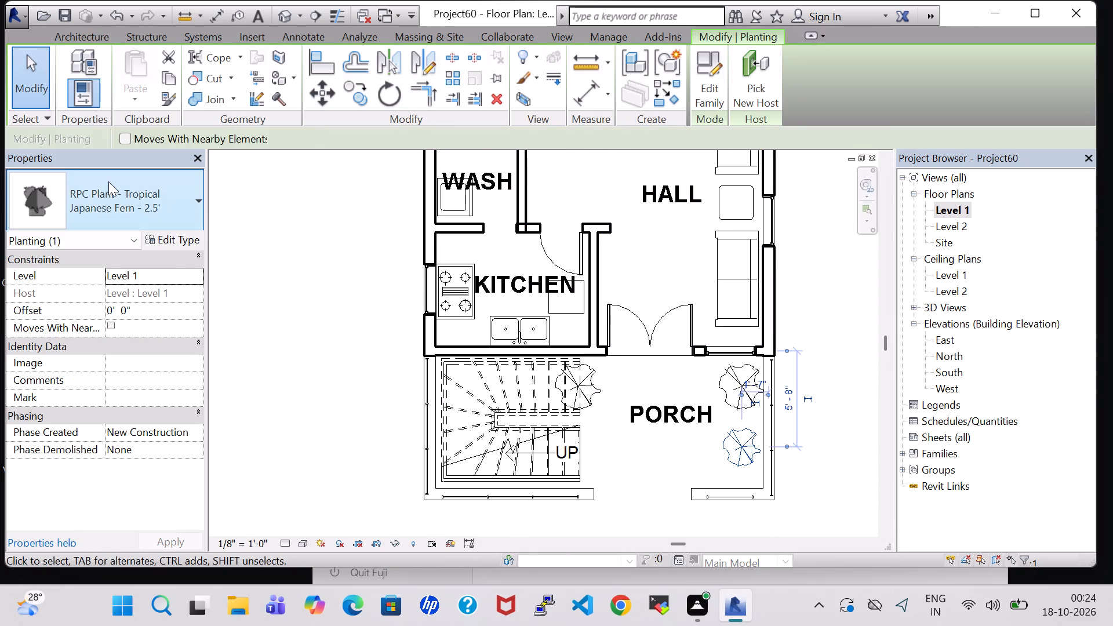
pyautogui.click(108, 181)
pyautogui.click(118, 294)
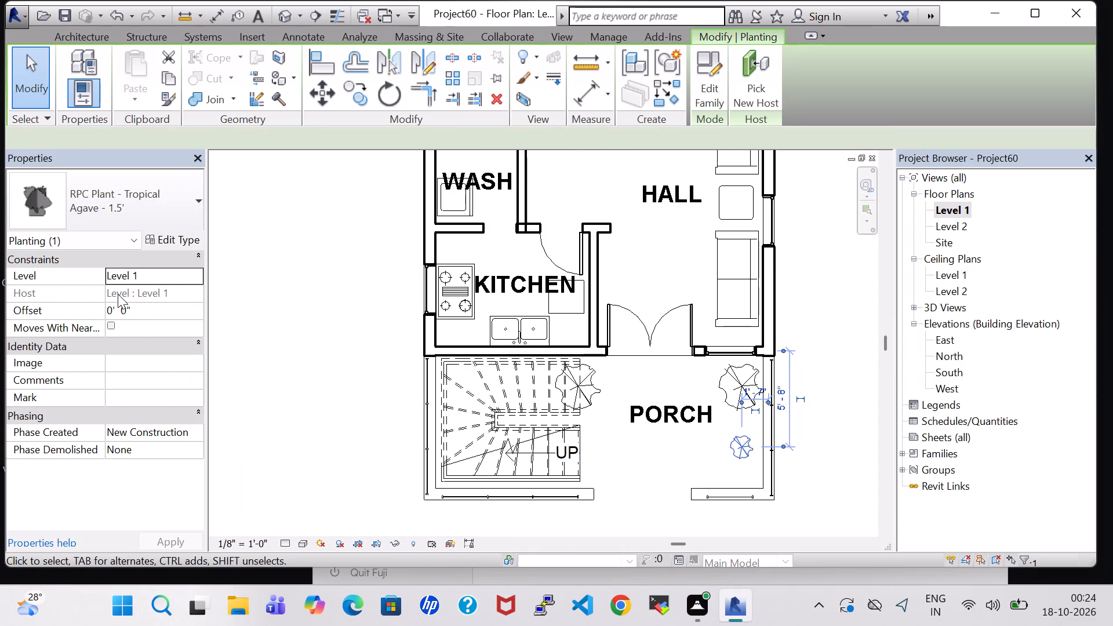
pyautogui.click(140, 205)
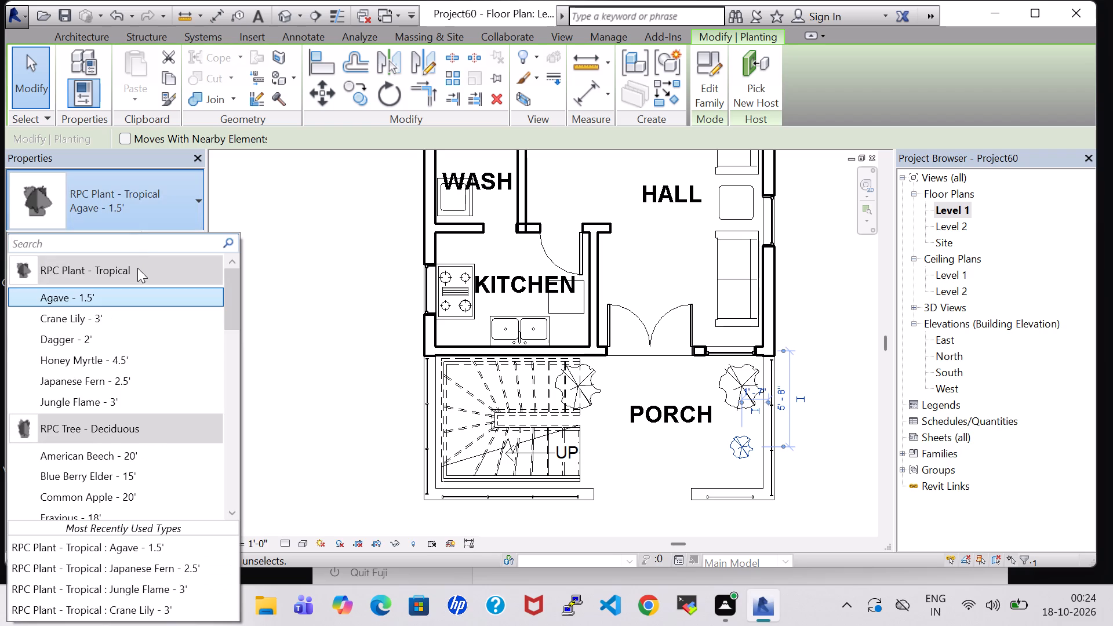
pyautogui.click(128, 296)
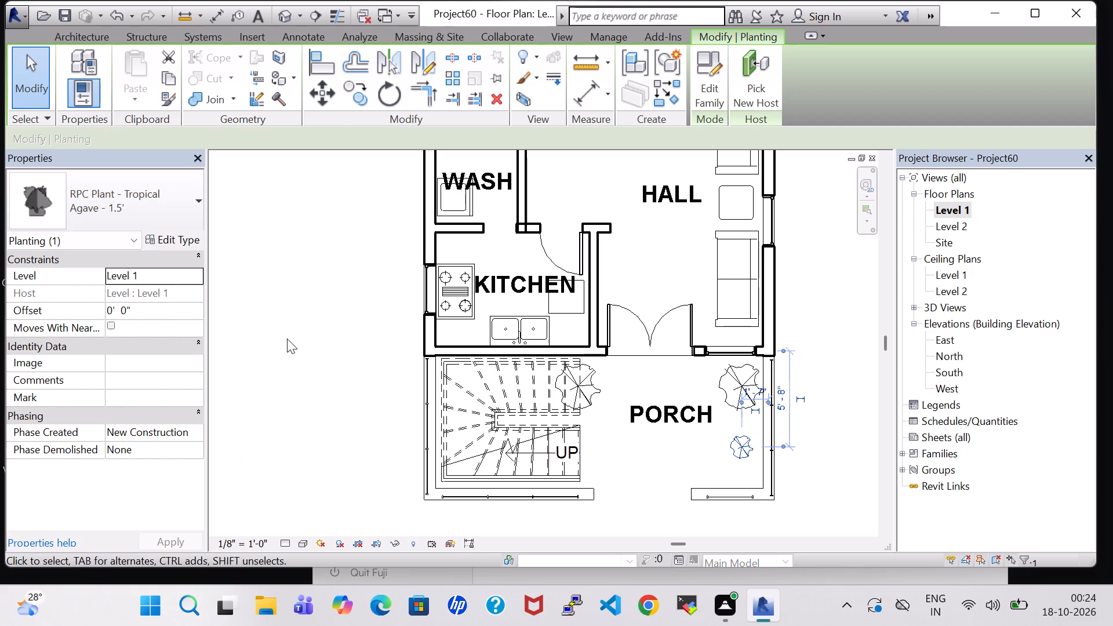
# Place two similar Agave - 1.5' plants in the hall, one at each end of the rectangular table under the TV.
pyautogui.rightClick(745, 446)
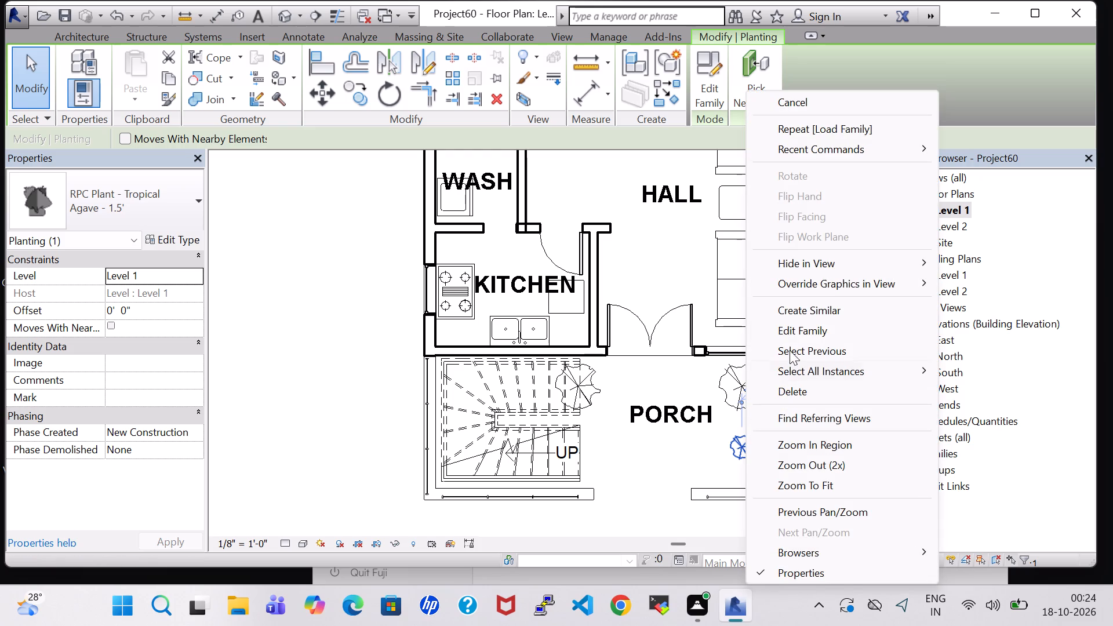
pyautogui.click(804, 314)
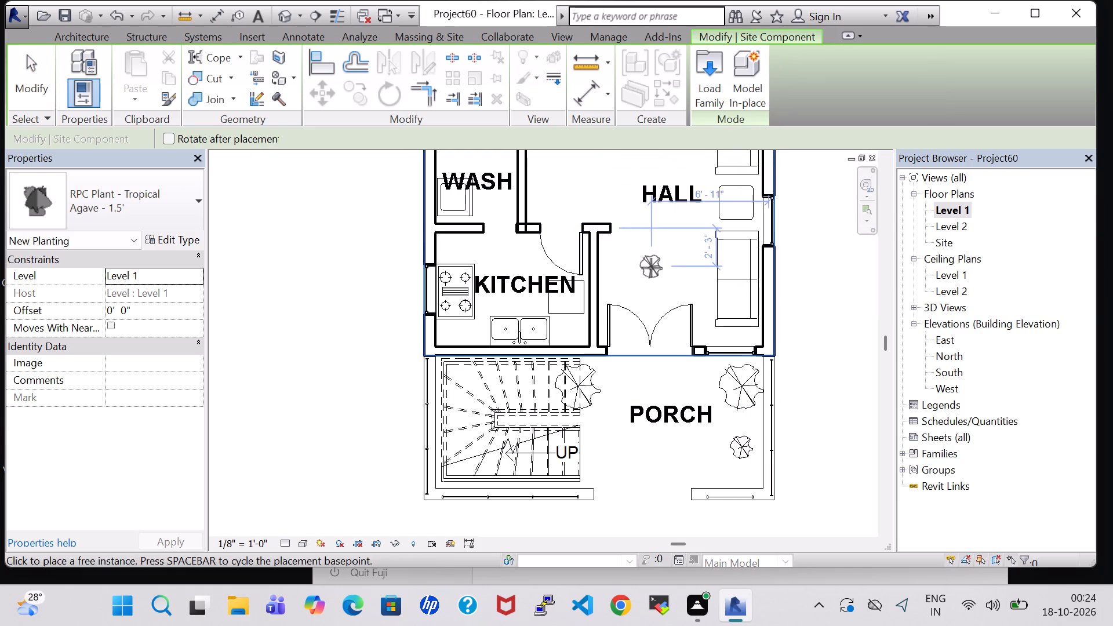
pyautogui.moveTo(651, 268); pyautogui.dragTo(670, 427, button='middle')
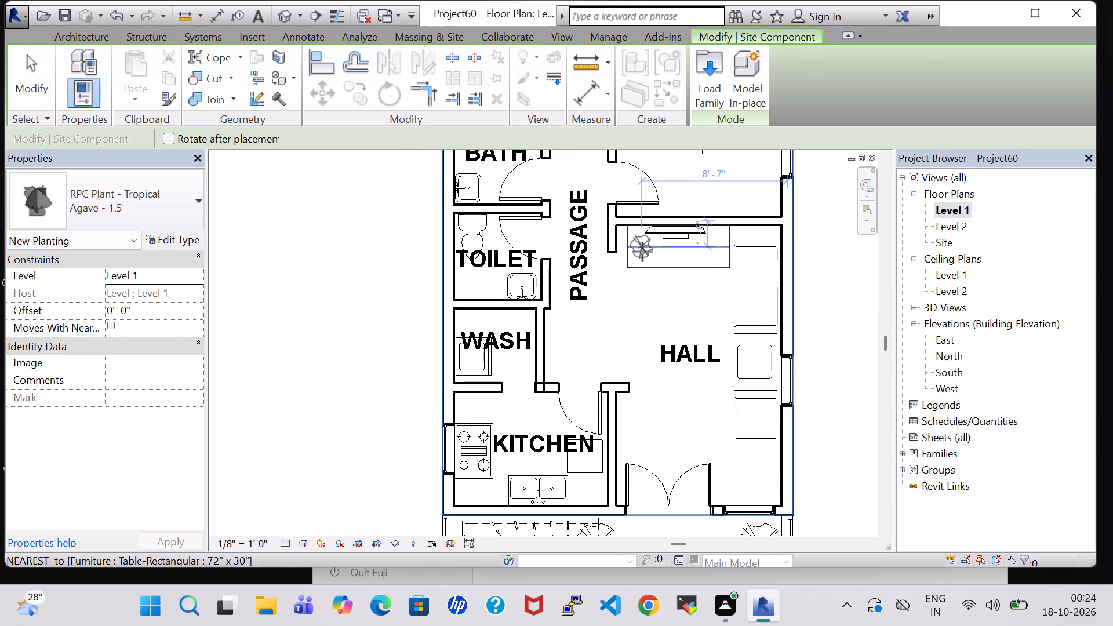
pyautogui.scroll(5, 642, 259)
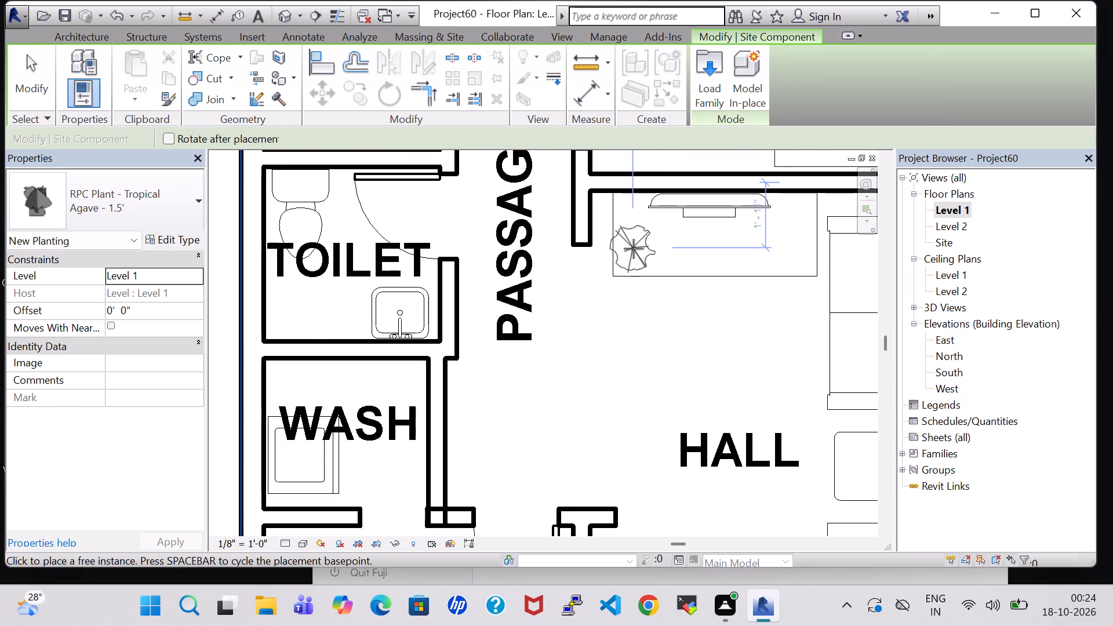
pyautogui.click(634, 249)
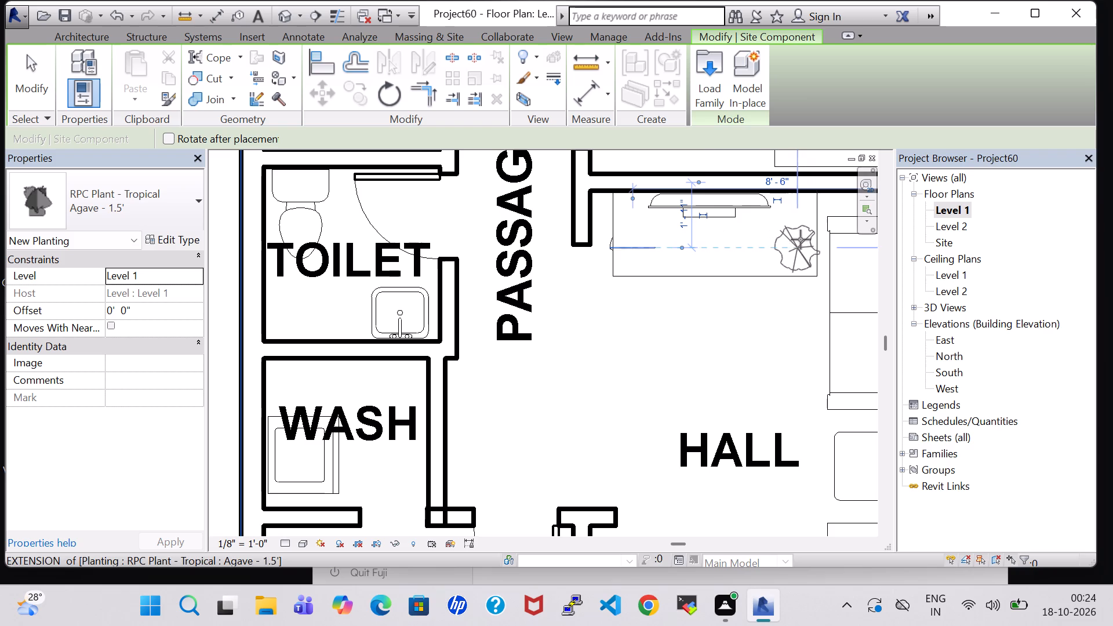
pyautogui.click(801, 249)
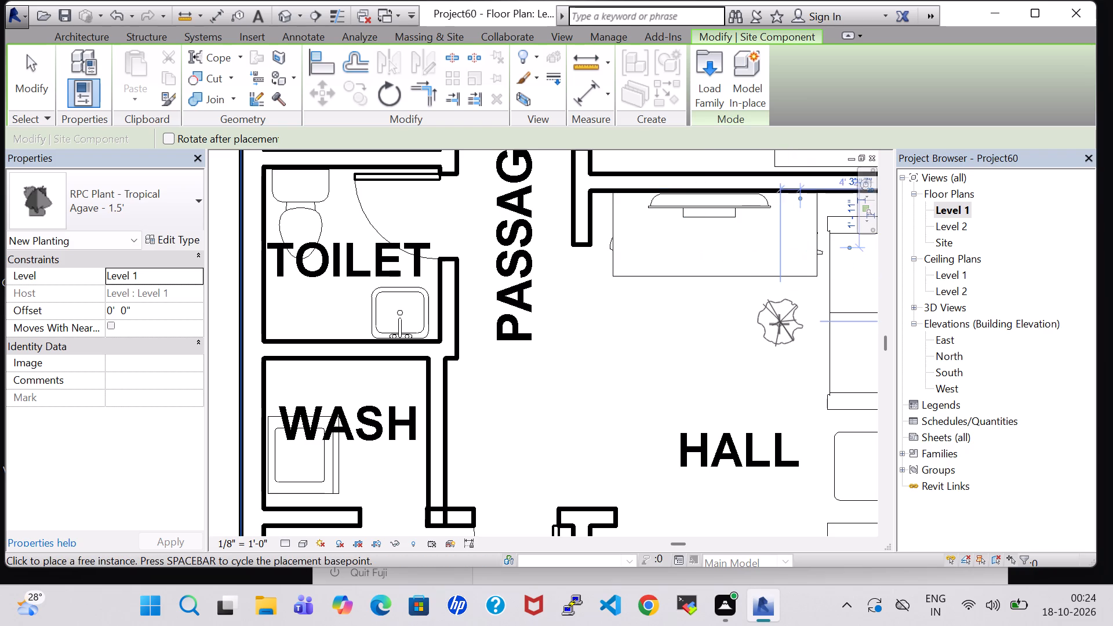
pyautogui.press('Escape')
pyautogui.press('Escape')
# Change the Agave plant on the porch's east side to the Jungle Flame - 3' type.
pyautogui.moveTo(774, 343); pyautogui.dragTo(701, 267, button='middle')
pyautogui.scroll(-5, 707, 278)
pyautogui.moveTo(692, 382); pyautogui.dragTo(659, 249, button='middle')
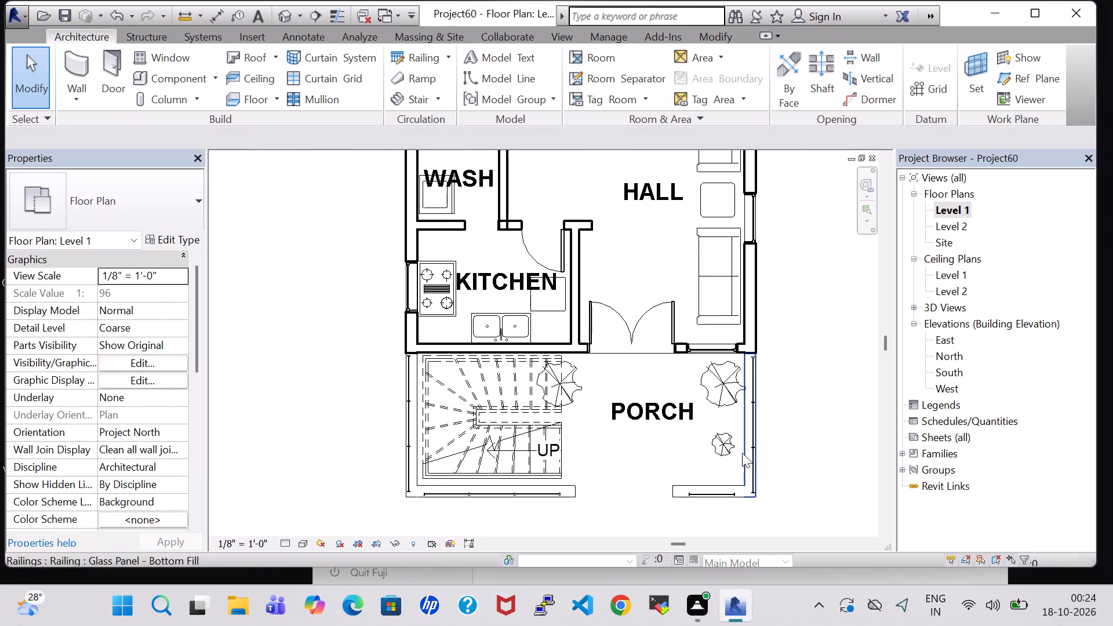
pyautogui.click(725, 444)
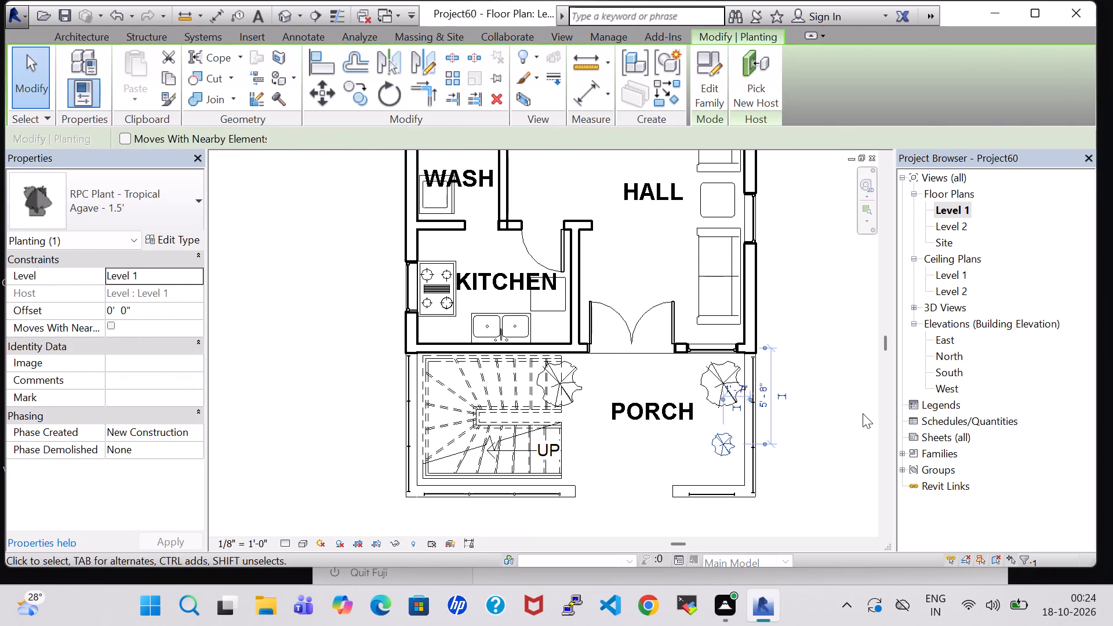
pyautogui.click(863, 413)
pyautogui.click(732, 391)
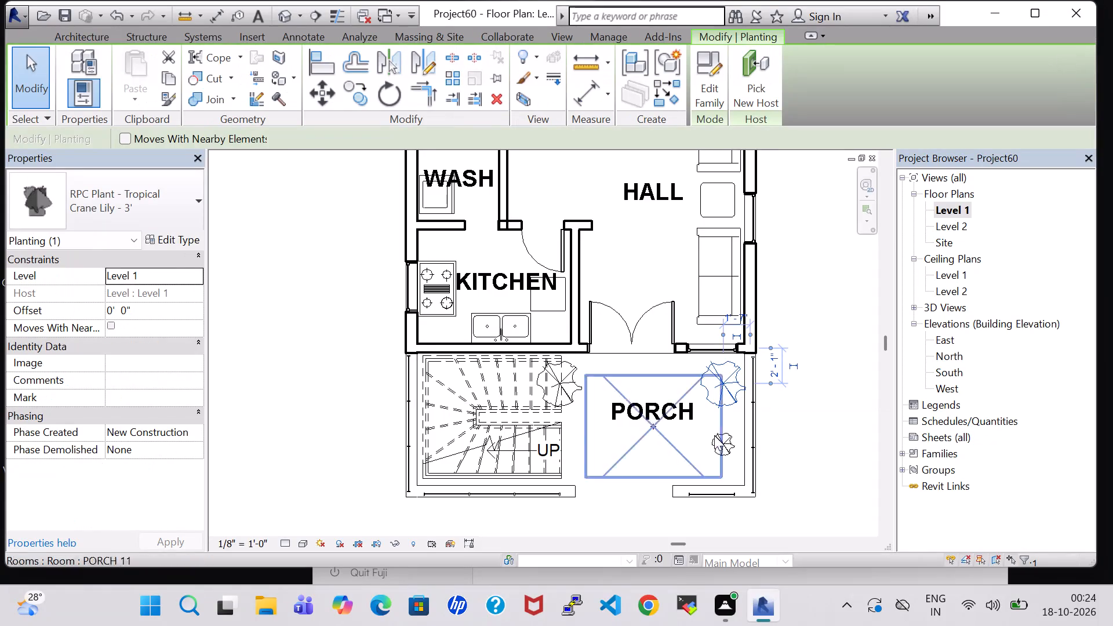
pyautogui.click(699, 455)
pyautogui.click(724, 450)
pyautogui.click(114, 219)
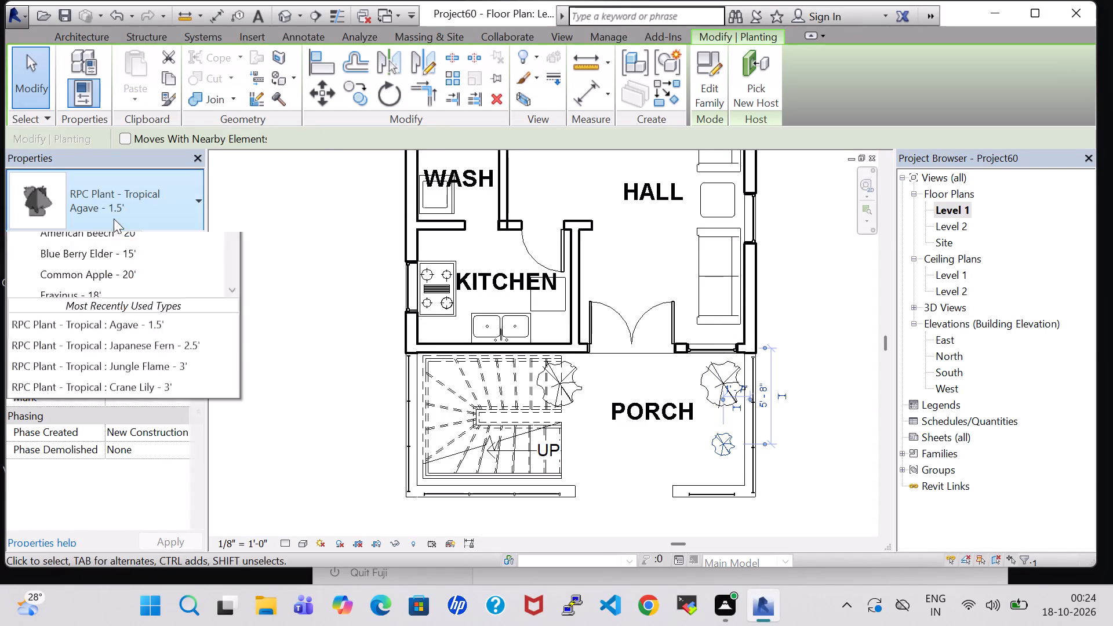
pyautogui.click(125, 399)
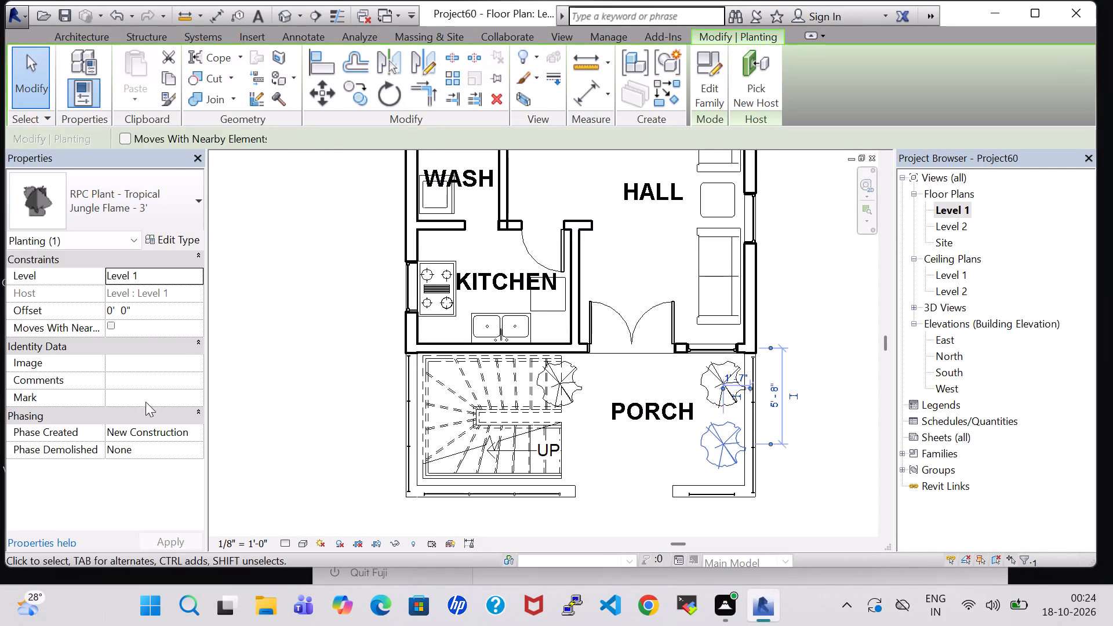
pyautogui.click(847, 435)
# Examine the porch plants, entrance front and hall table in 3D from several angles.
pyautogui.click(286, 13)
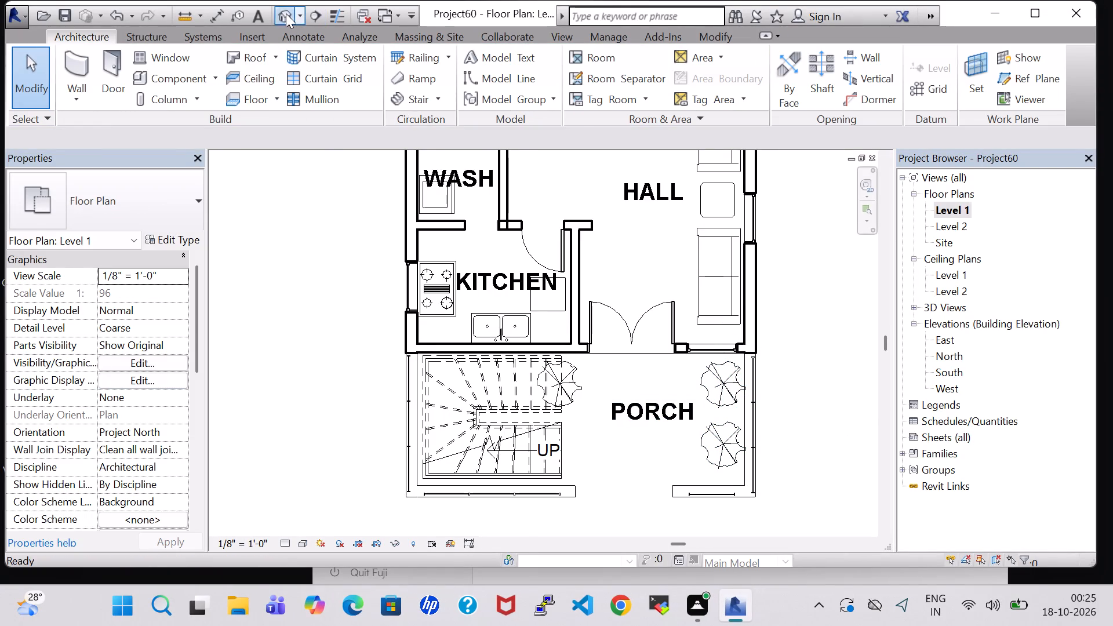
pyautogui.moveTo(825, 481); pyautogui.dragTo(809, 376, button='middle')
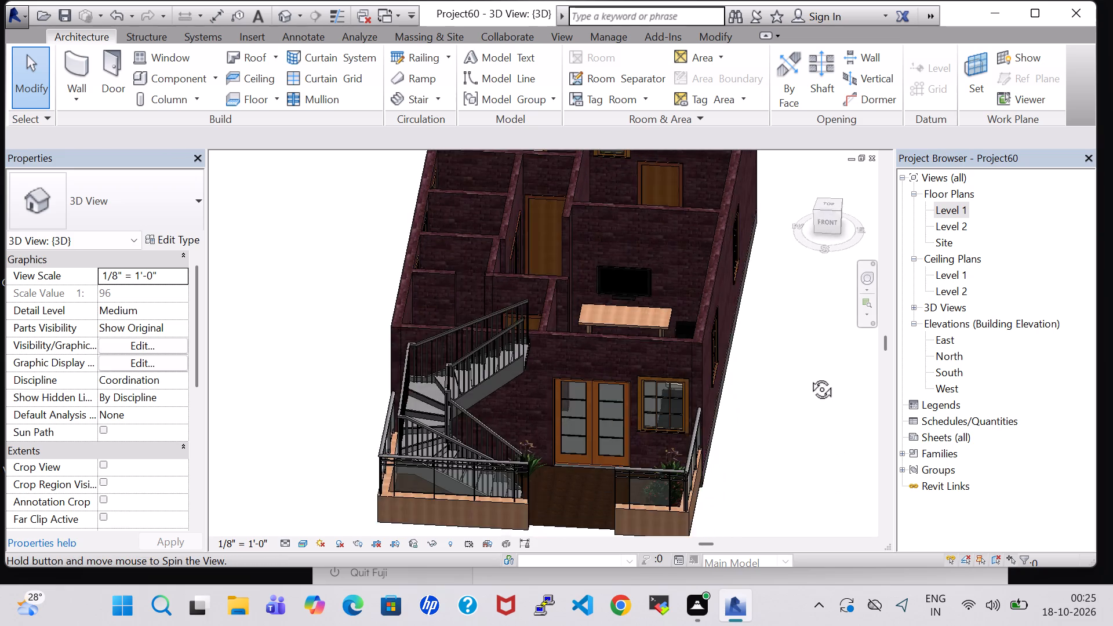
pyautogui.moveTo(809, 376); pyautogui.dragTo(798, 333, button='middle')
pyautogui.moveTo(741, 370); pyautogui.dragTo(780, 374, button='middle')
pyautogui.scroll(5, 780, 377)
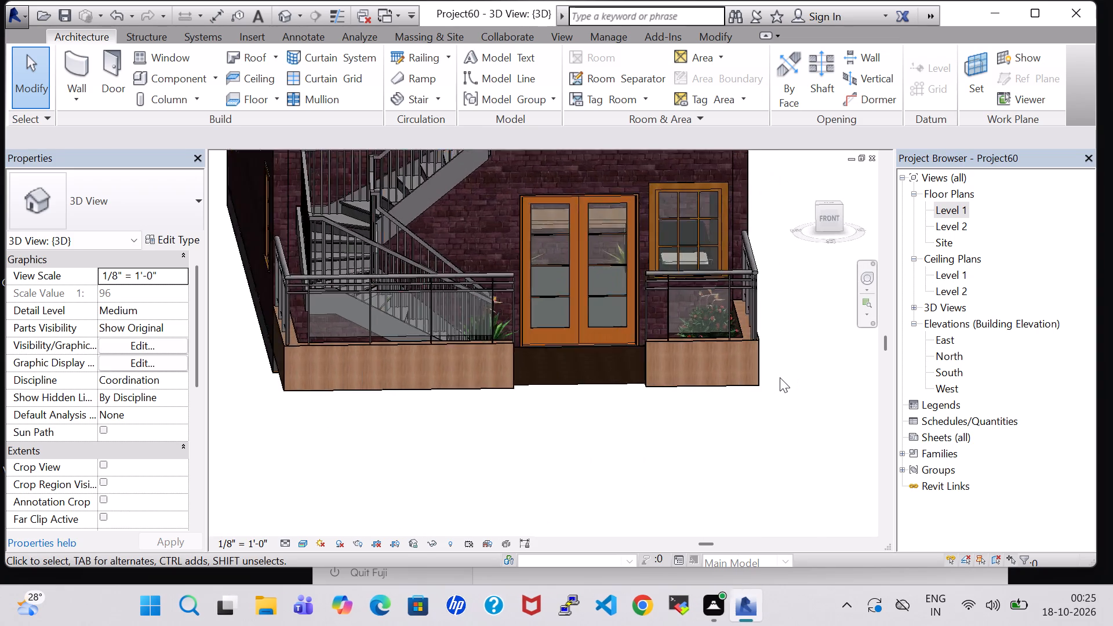
pyautogui.keyDown('shift'); pyautogui.moveTo(784, 307); pyautogui.dragTo(784, 379, button='middle'); pyautogui.keyUp('shift')
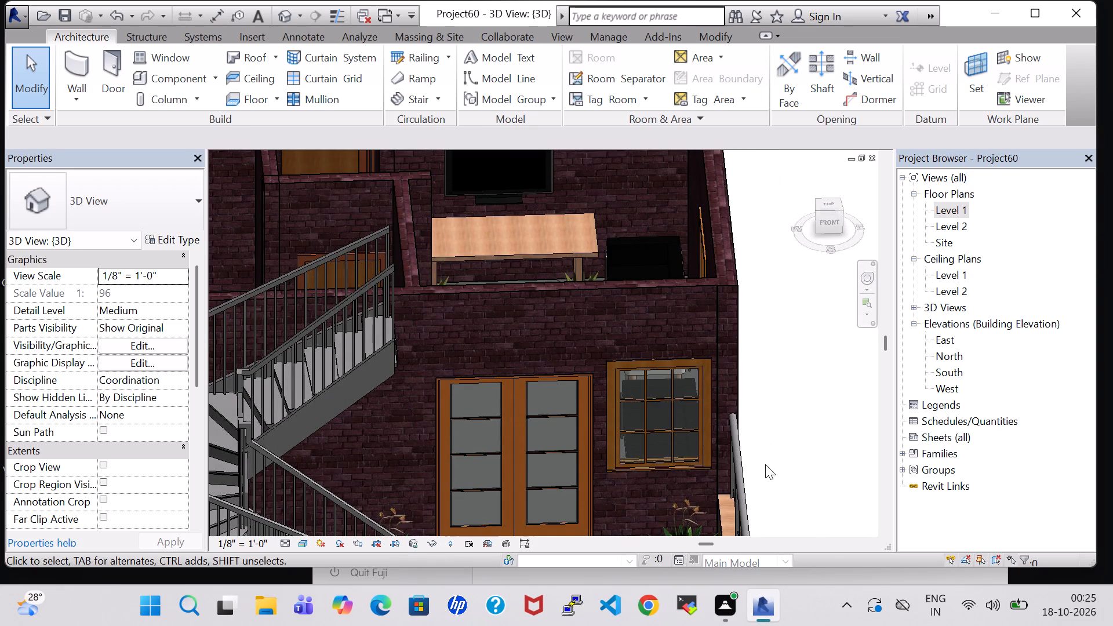
pyautogui.scroll(1, 765, 468)
pyautogui.moveTo(765, 468); pyautogui.dragTo(776, 311, button='middle')
pyautogui.keyDown('shift'); pyautogui.moveTo(773, 290); pyautogui.dragTo(773, 326, button='middle'); pyautogui.keyUp('shift')
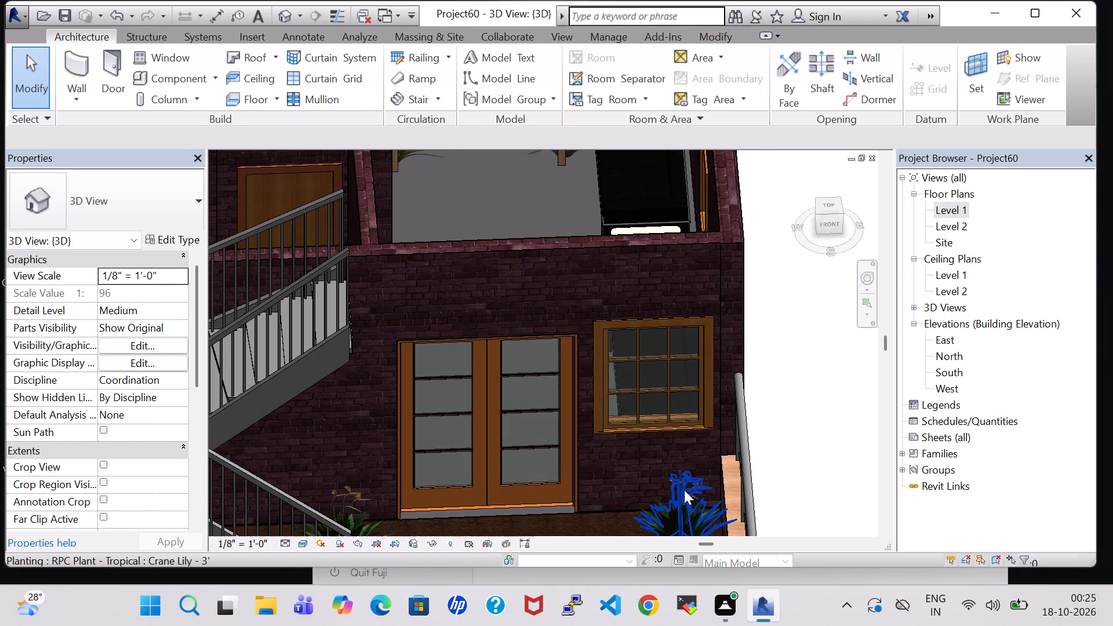
# Nudge the Crane Lily - 3' plant below the porch window twenty increments west and five north, toward the entrance doors.
pyautogui.click(684, 490)
pyautogui.press('Left')
pyautogui.press('Left')
pyautogui.press('Left')
pyautogui.press('Left')
pyautogui.press('Left')
pyautogui.press('Left')
pyautogui.press('Left')
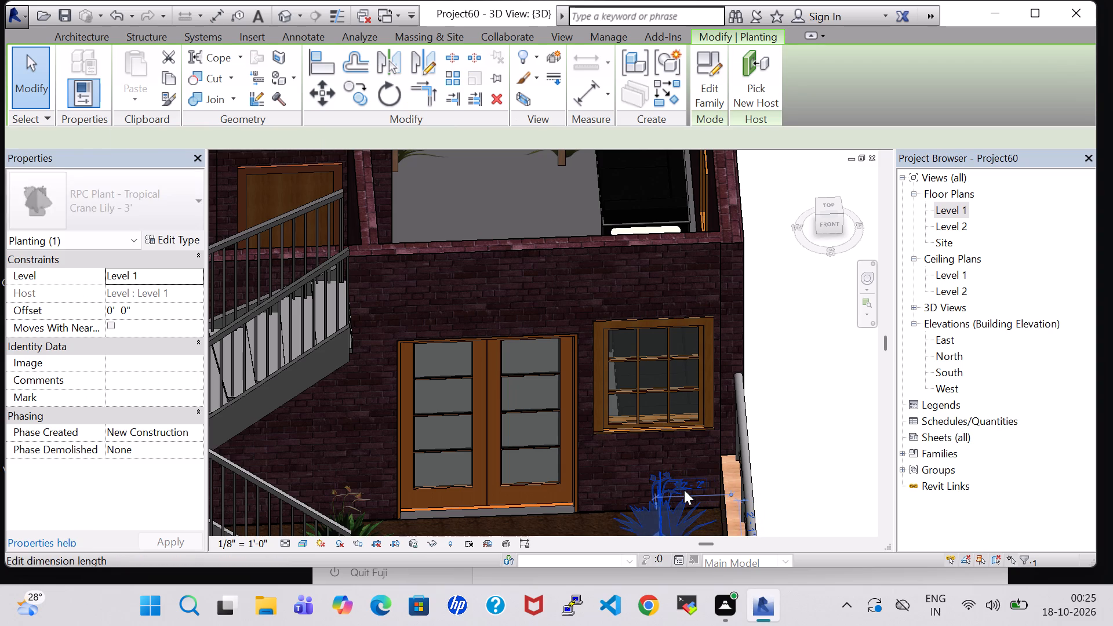
pyautogui.press('Up')
pyautogui.press('Up')
pyautogui.press('Left')
pyautogui.press('Left')
pyautogui.press('Left')
pyautogui.press('Left')
pyautogui.press('Left')
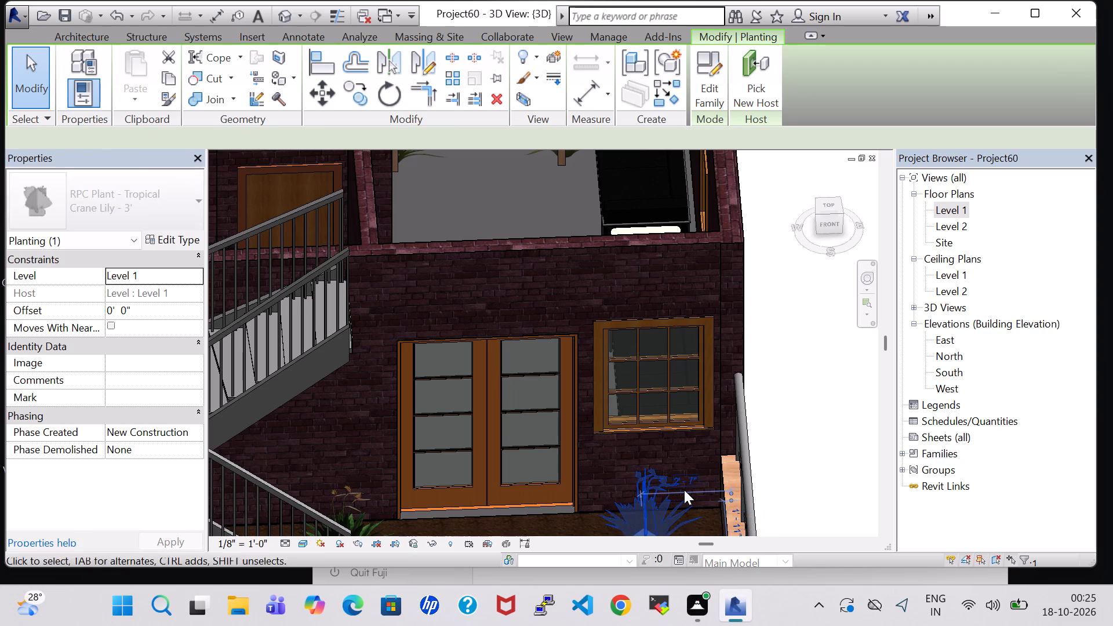
pyautogui.press('Left')
pyautogui.press('Left')
pyautogui.press('Left')
pyautogui.press('Up')
pyautogui.press('Up')
pyautogui.press('Up')
pyautogui.press('Left')
pyautogui.press('Left')
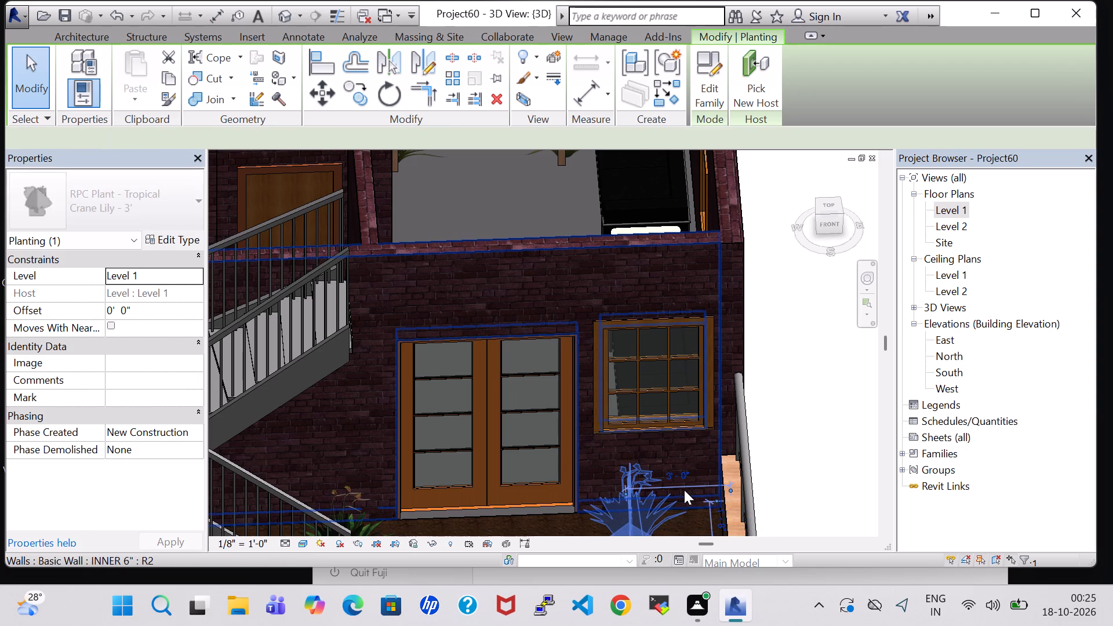
pyautogui.press('Left')
pyautogui.press('Left')
pyautogui.press('Left')
pyautogui.click(830, 421)
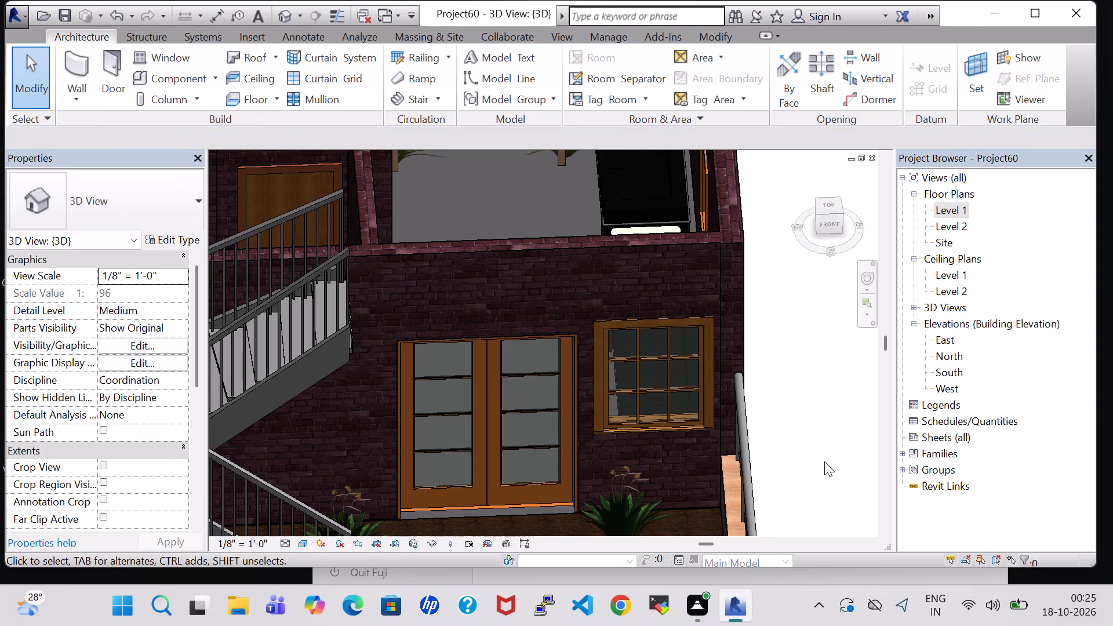
# In the Level 1 floor plan, nudge the porch's Jungle Flame - 3' plant three increments south and one west.
pyautogui.keyDown('shift'); pyautogui.moveTo(824, 468); pyautogui.dragTo(805, 388, button='middle'); pyautogui.keyUp('shift')
pyautogui.doubleClick(945, 210)
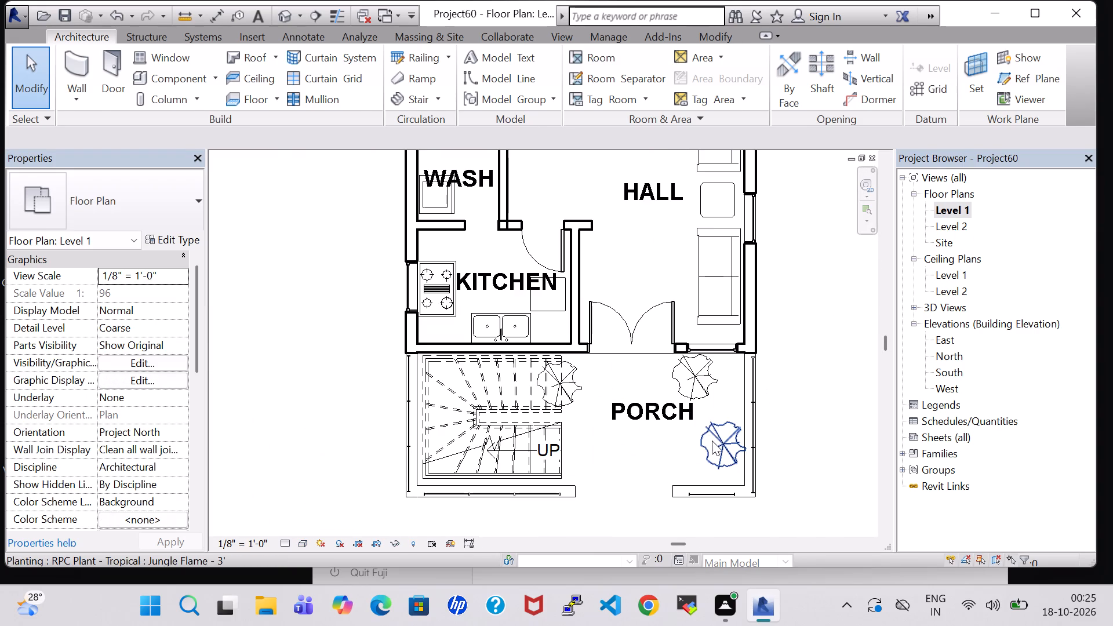
pyautogui.click(712, 442)
pyautogui.press('Down')
pyautogui.press('Down')
pyautogui.press('Down')
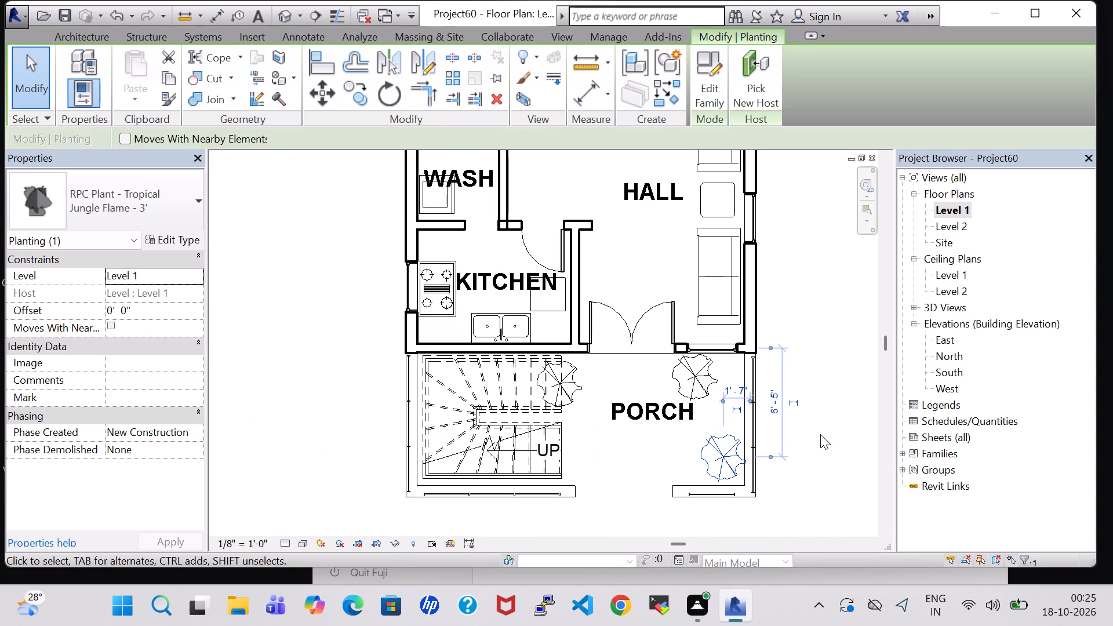
pyautogui.press('Left')
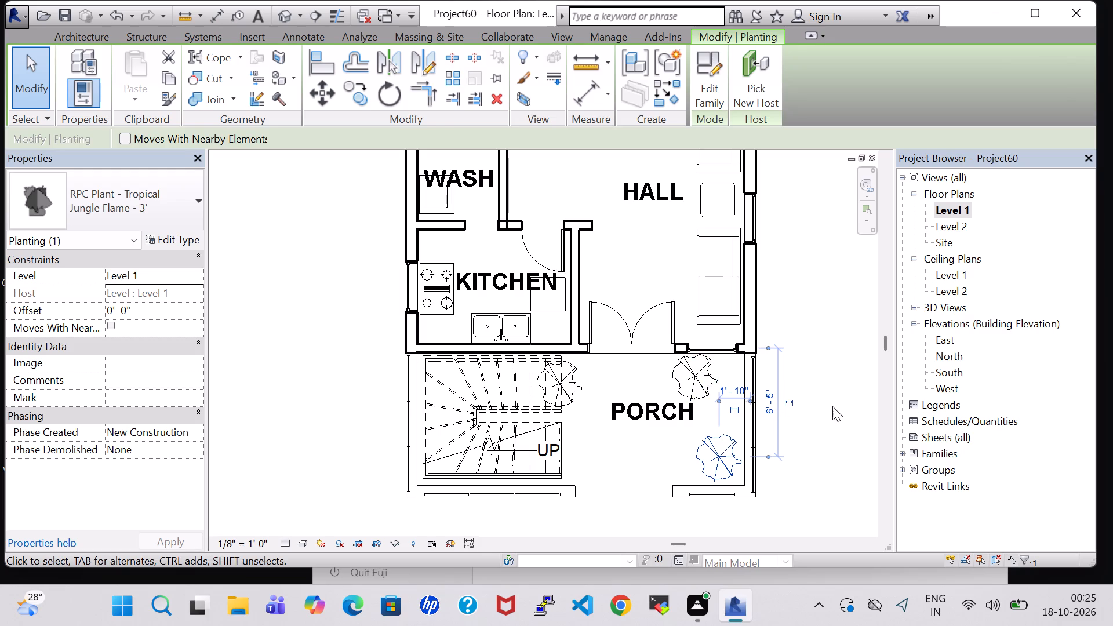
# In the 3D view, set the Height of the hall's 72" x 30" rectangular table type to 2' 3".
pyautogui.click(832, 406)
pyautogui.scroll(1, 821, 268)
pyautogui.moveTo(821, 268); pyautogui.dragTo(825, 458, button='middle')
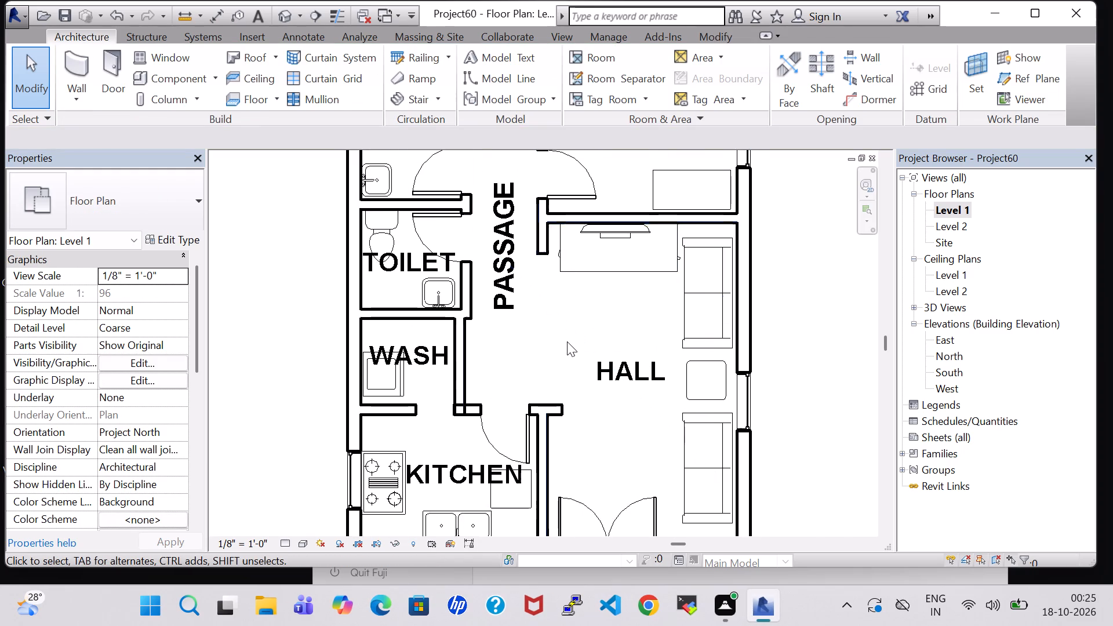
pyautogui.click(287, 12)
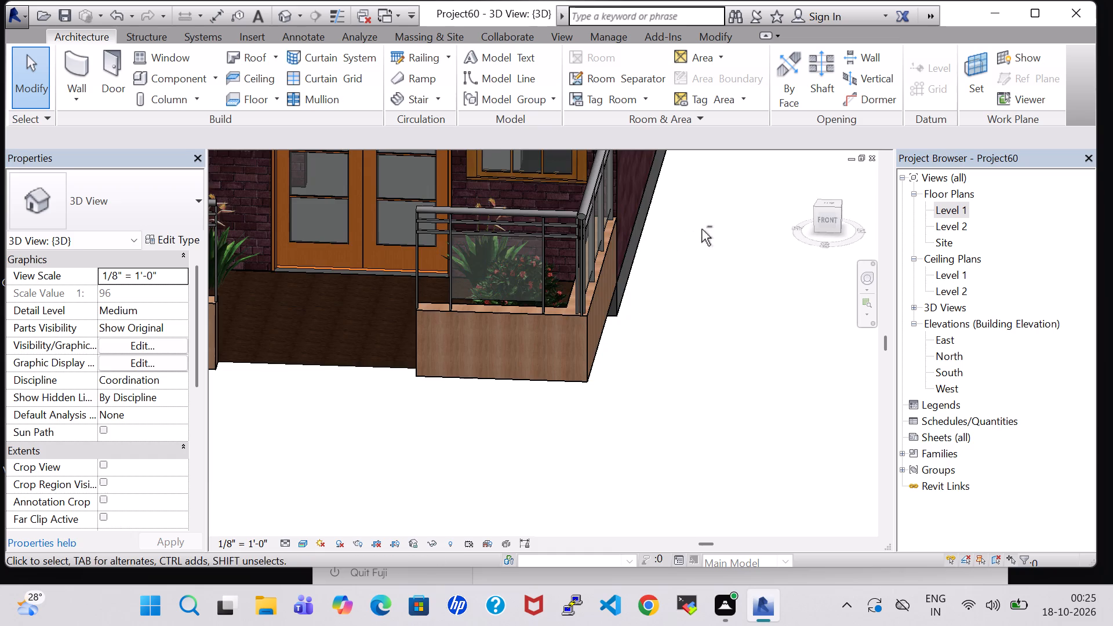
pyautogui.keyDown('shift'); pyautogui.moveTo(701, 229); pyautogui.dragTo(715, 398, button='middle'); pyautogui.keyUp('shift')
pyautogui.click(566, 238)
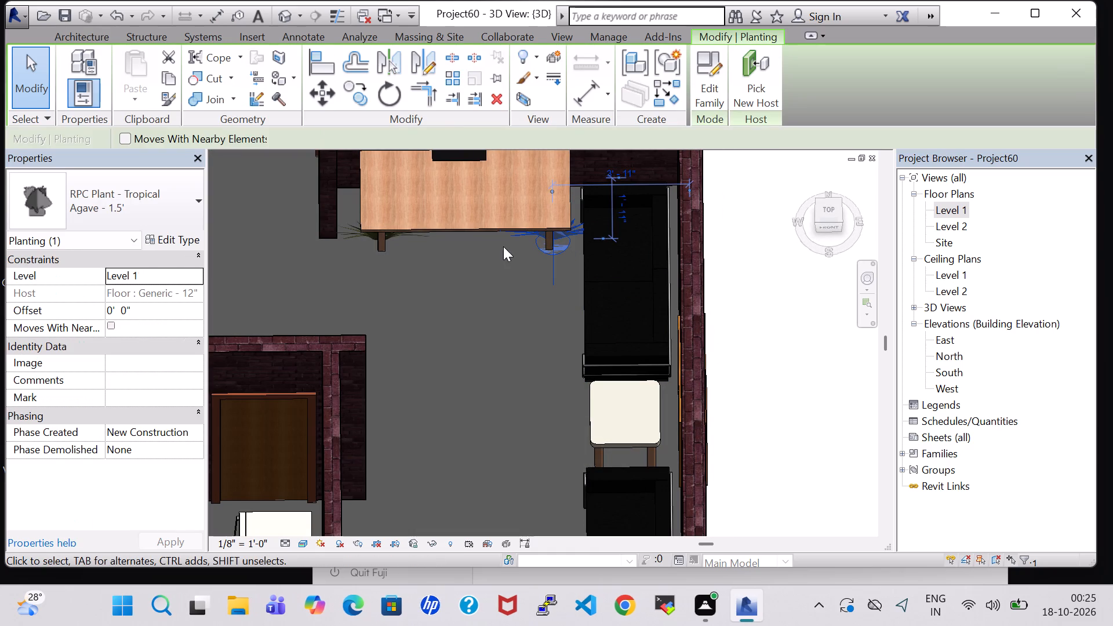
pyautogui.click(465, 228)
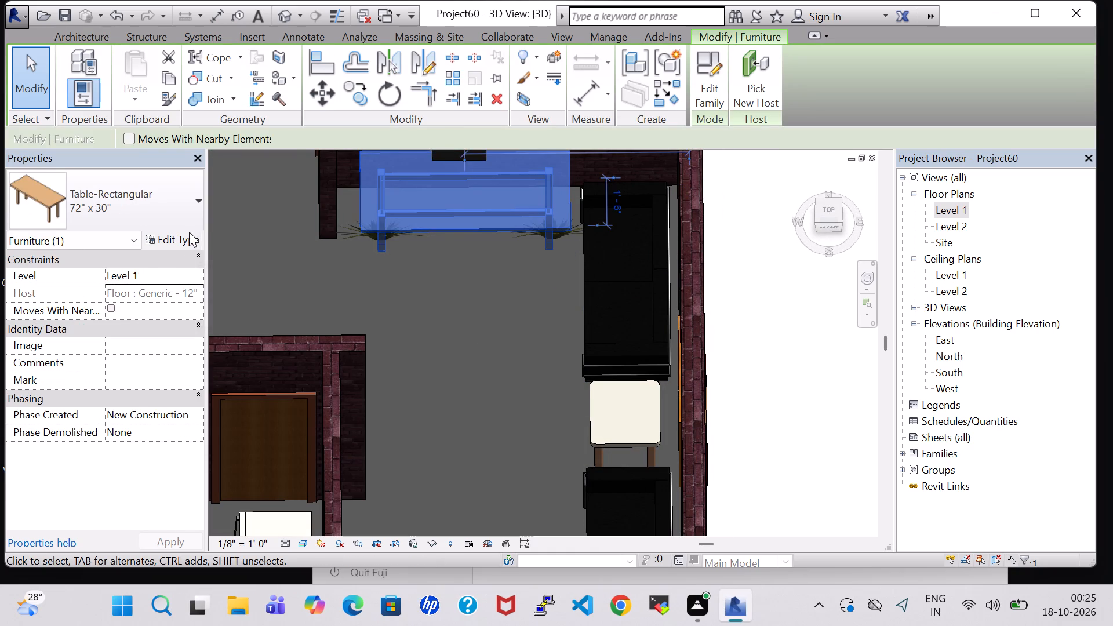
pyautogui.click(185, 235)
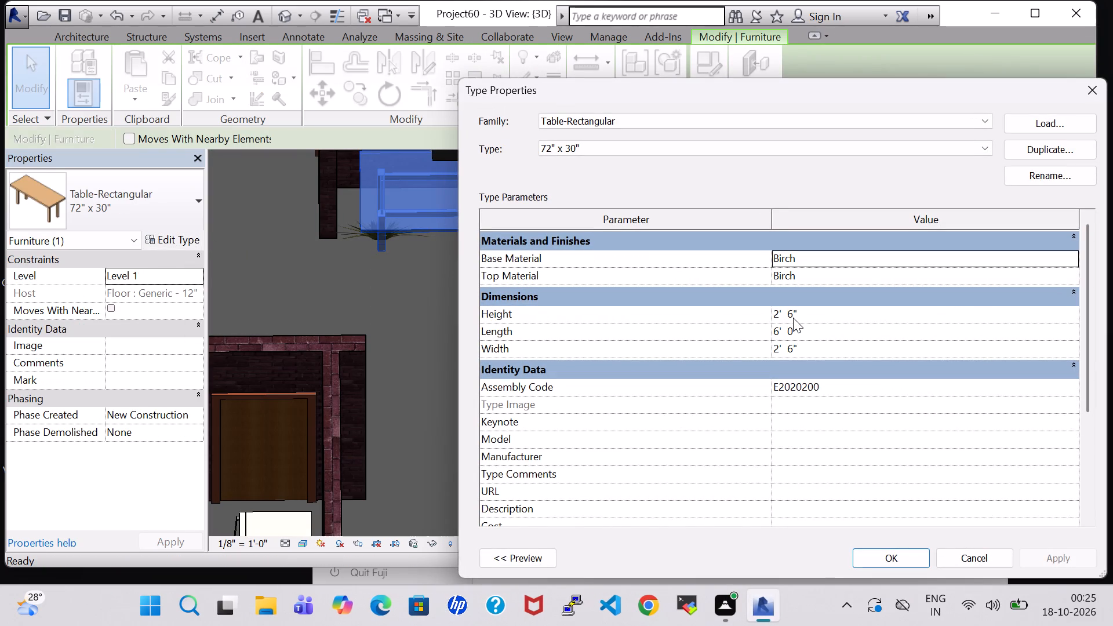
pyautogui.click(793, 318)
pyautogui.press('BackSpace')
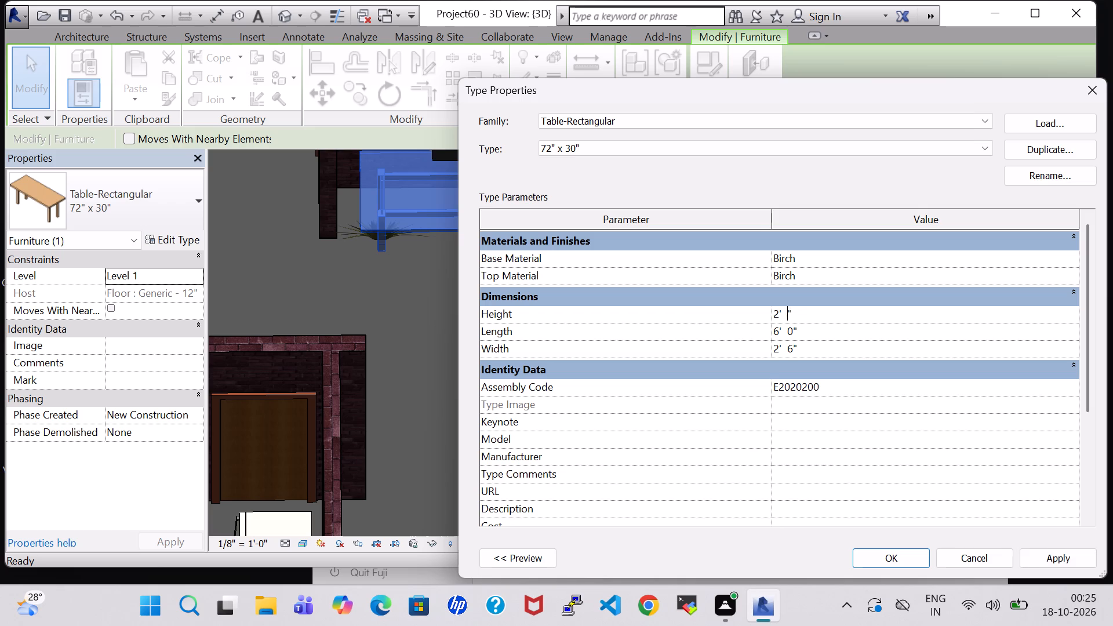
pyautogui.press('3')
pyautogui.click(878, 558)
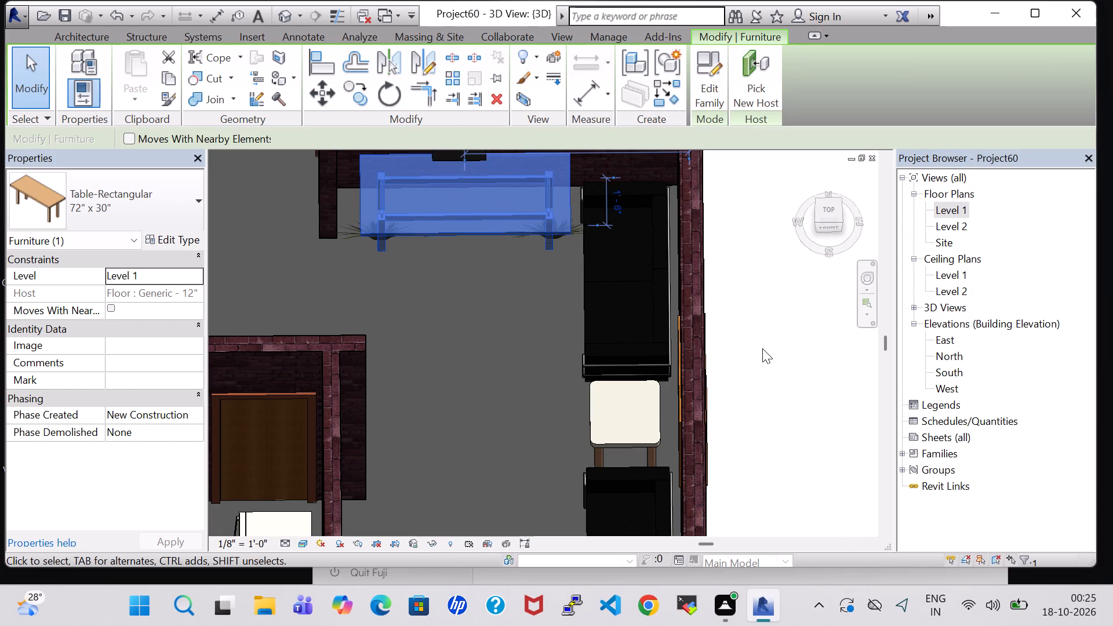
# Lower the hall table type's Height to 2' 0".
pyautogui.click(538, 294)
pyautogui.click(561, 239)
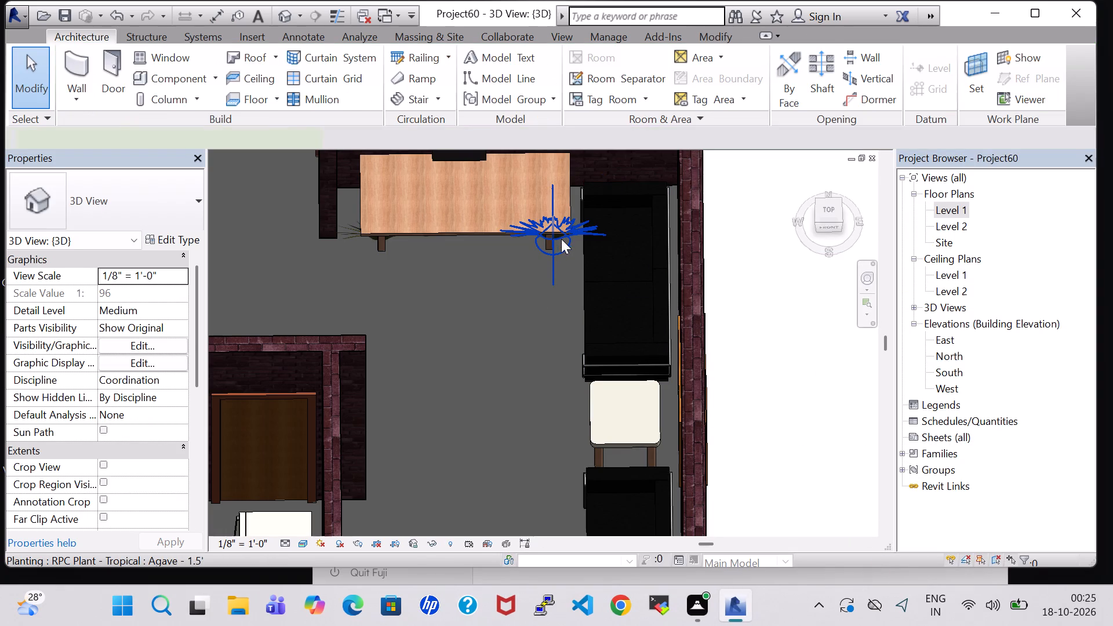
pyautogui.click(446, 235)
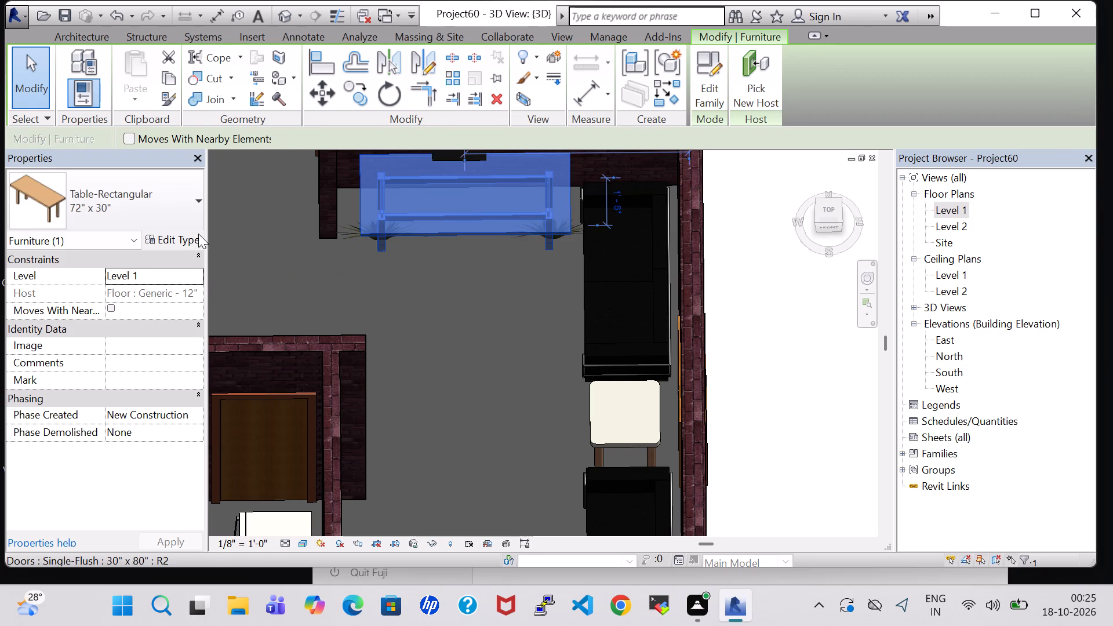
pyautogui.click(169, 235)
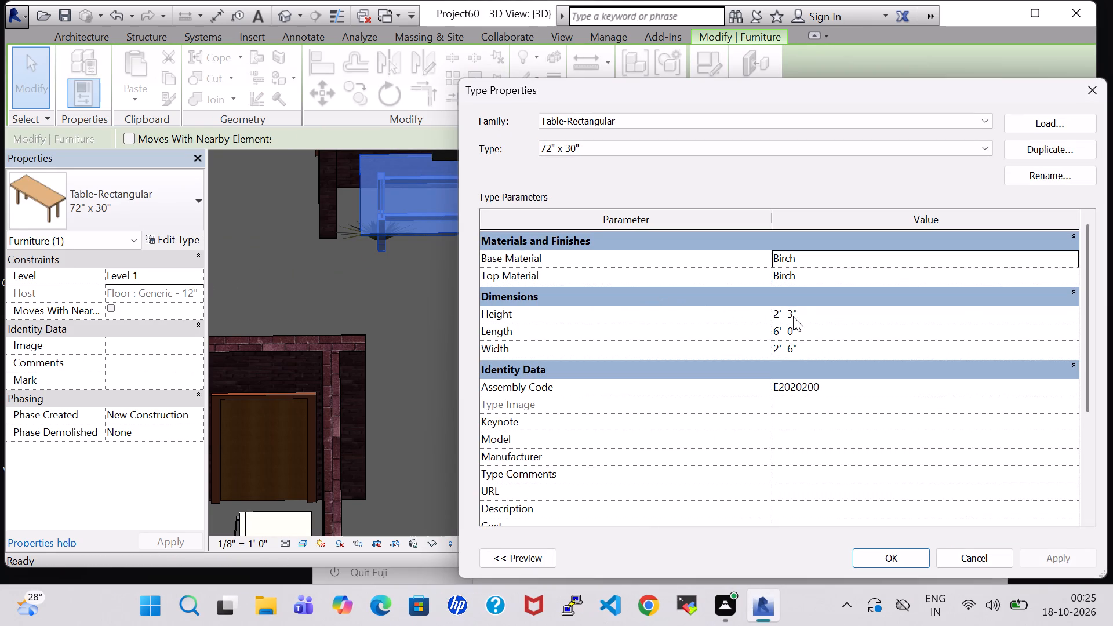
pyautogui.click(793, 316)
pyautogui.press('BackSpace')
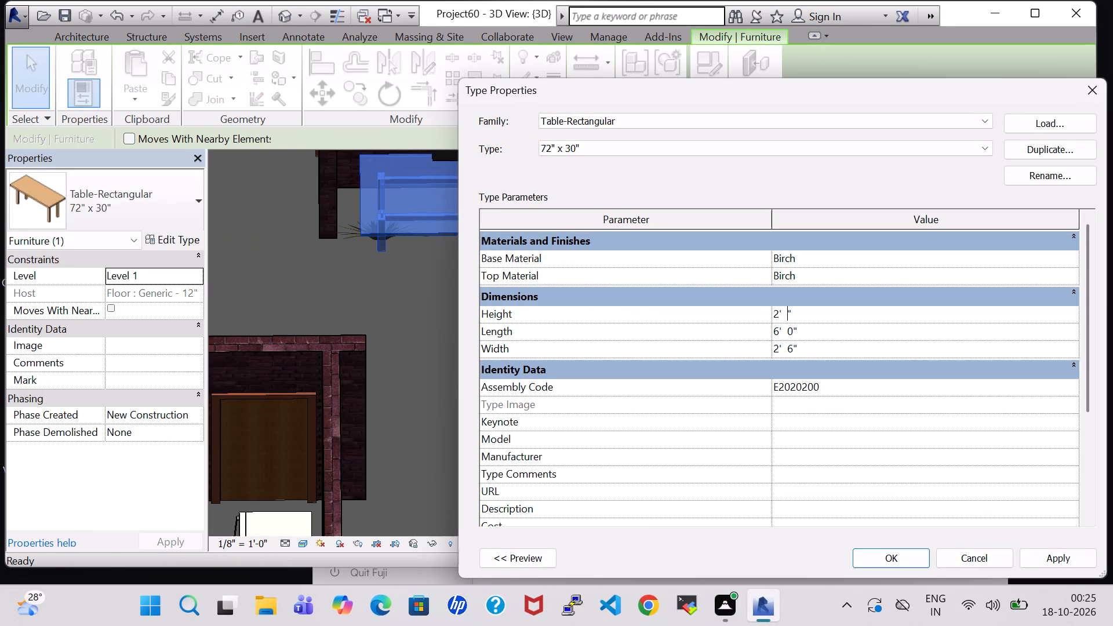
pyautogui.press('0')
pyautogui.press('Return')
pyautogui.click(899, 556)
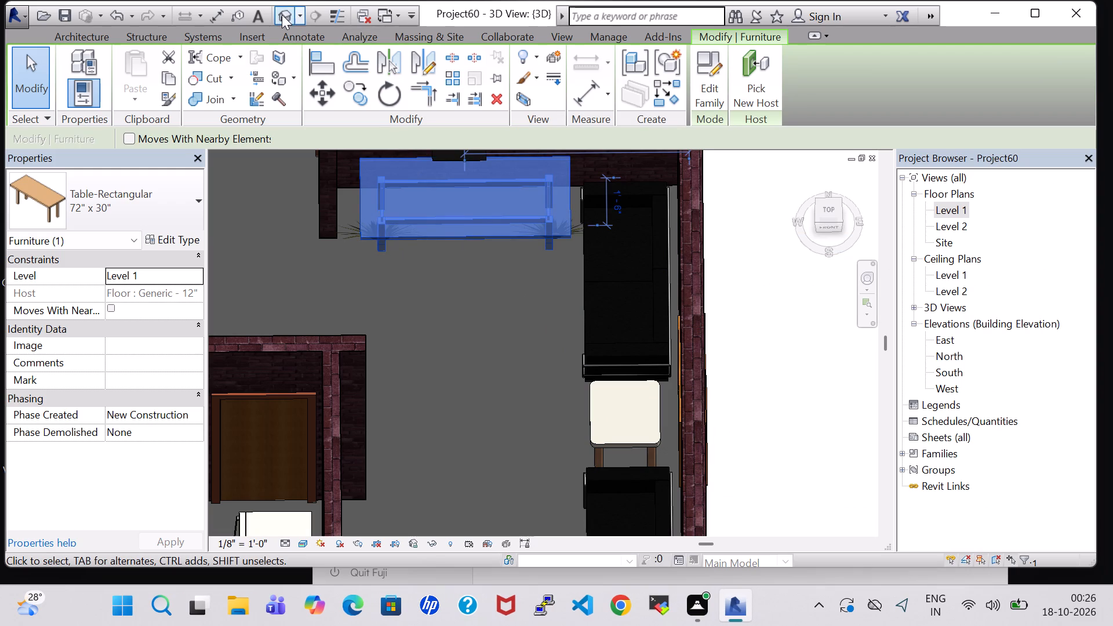
# Set the Offset of the Agave - 1.5' plant at the hall table's east end to 2' 0".
pyautogui.click(425, 345)
pyautogui.keyDown('shift'); pyautogui.moveTo(463, 387); pyautogui.dragTo(463, 307, button='middle'); pyautogui.keyUp('shift')
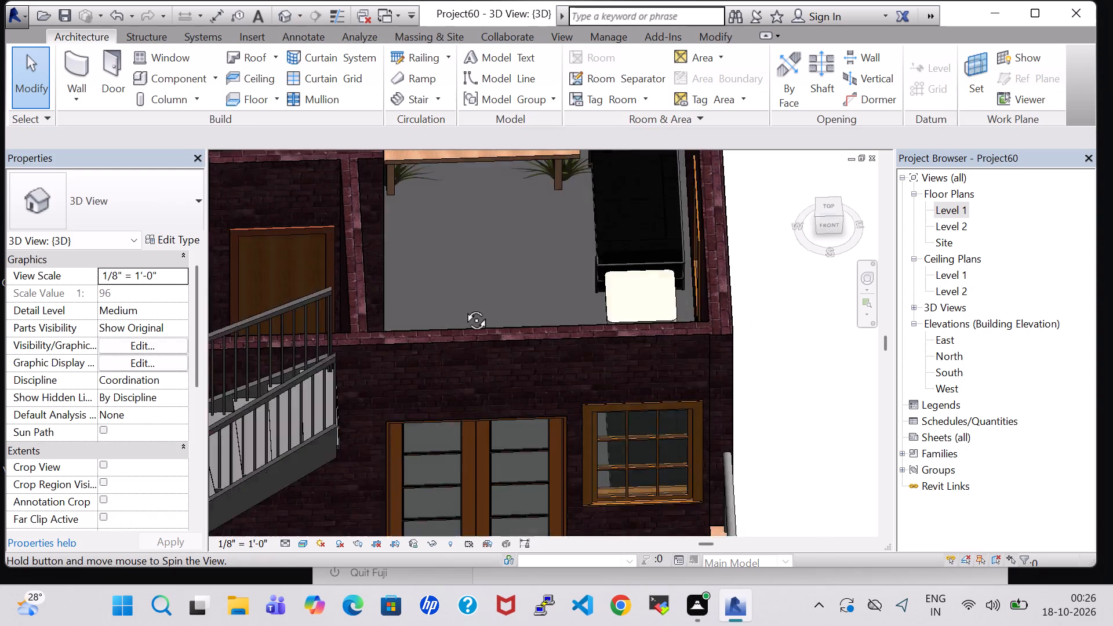
pyautogui.keyDown('shift'); pyautogui.moveTo(463, 307); pyautogui.dragTo(459, 246, button='middle'); pyautogui.keyUp('shift')
pyautogui.moveTo(457, 177); pyautogui.dragTo(475, 472, button='middle')
pyautogui.keyDown('shift'); pyautogui.moveTo(577, 216); pyautogui.dragTo(576, 292, button='middle'); pyautogui.keyUp('shift')
pyautogui.click(574, 490)
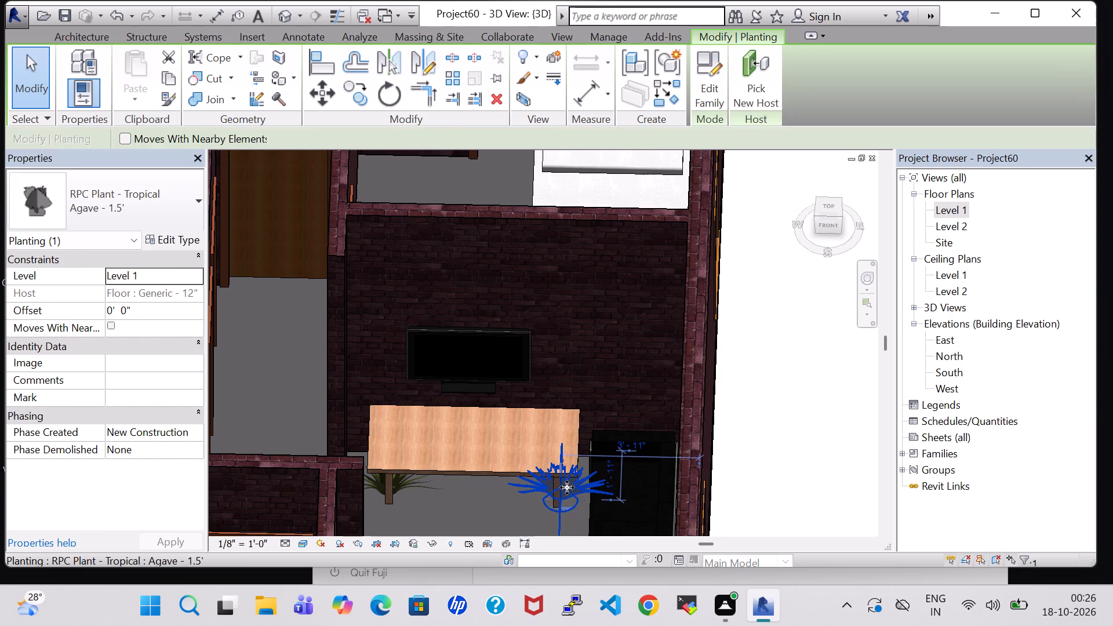
pyautogui.click(117, 311)
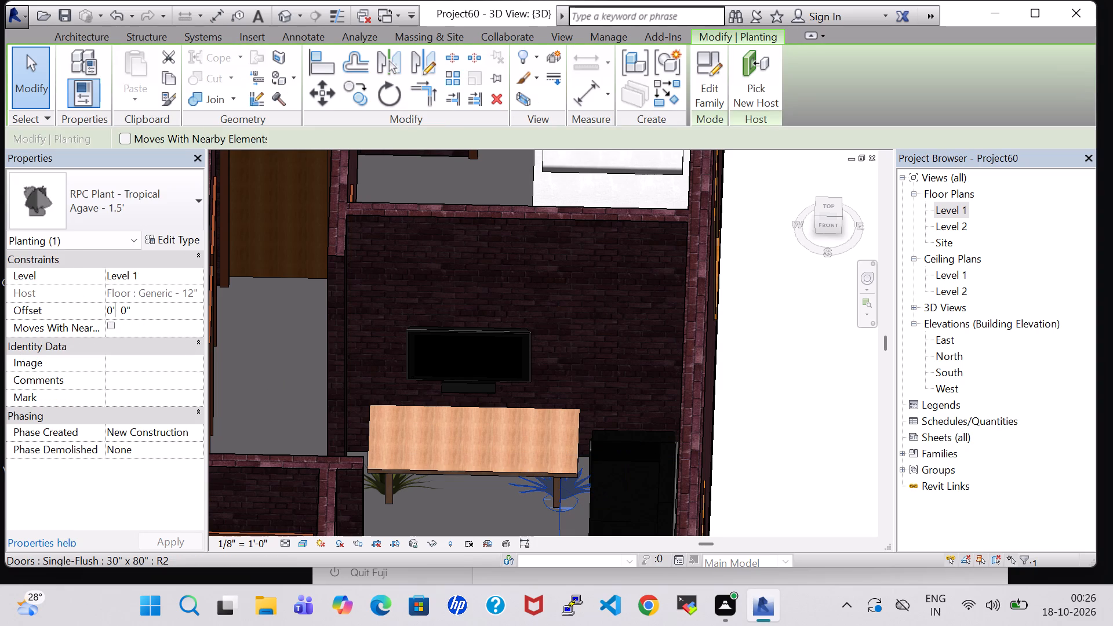
pyautogui.click(114, 311)
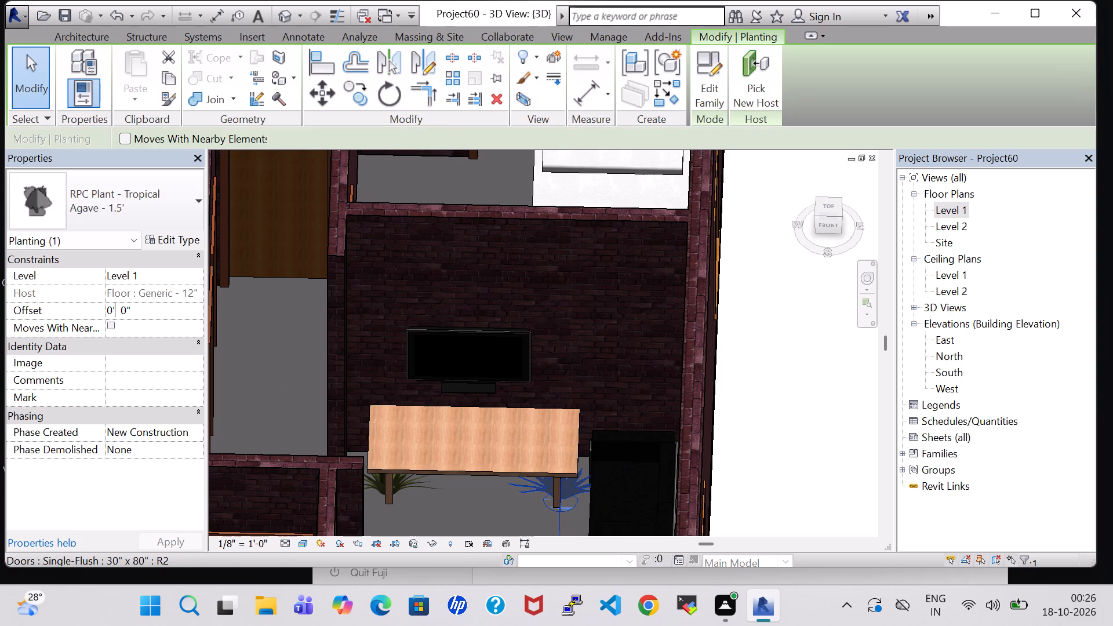
pyautogui.click(111, 309)
pyautogui.press('BackSpace')
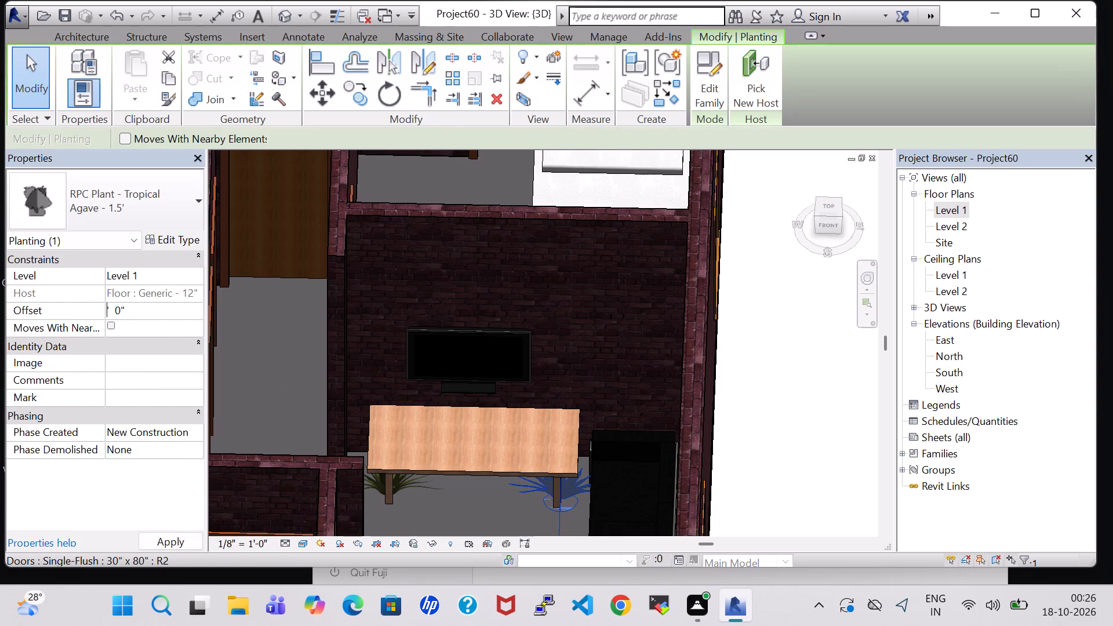
pyautogui.press('2')
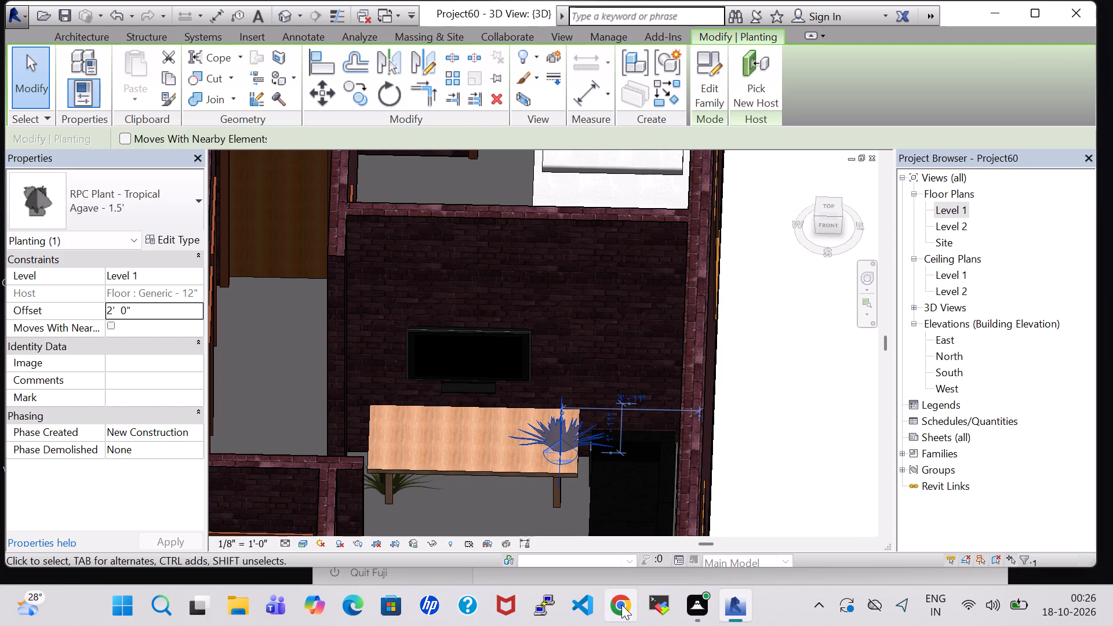
pyautogui.click(496, 509)
# Set the Offset of the Agave - 1.5' plant at the hall table's west end to 2' 0".
pyautogui.click(409, 489)
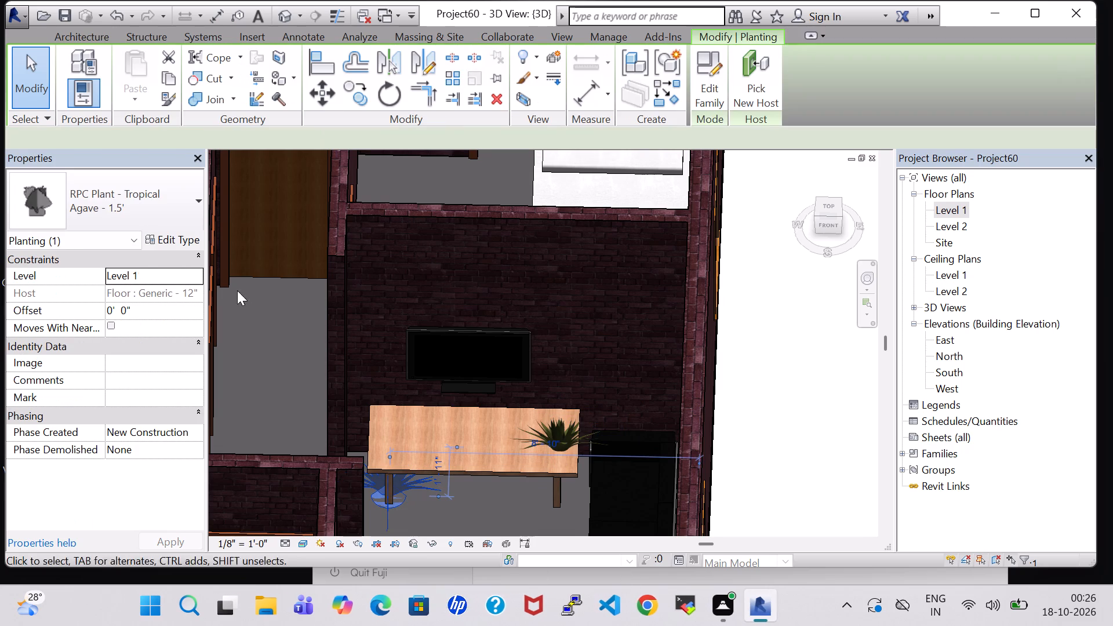
pyautogui.click(115, 308)
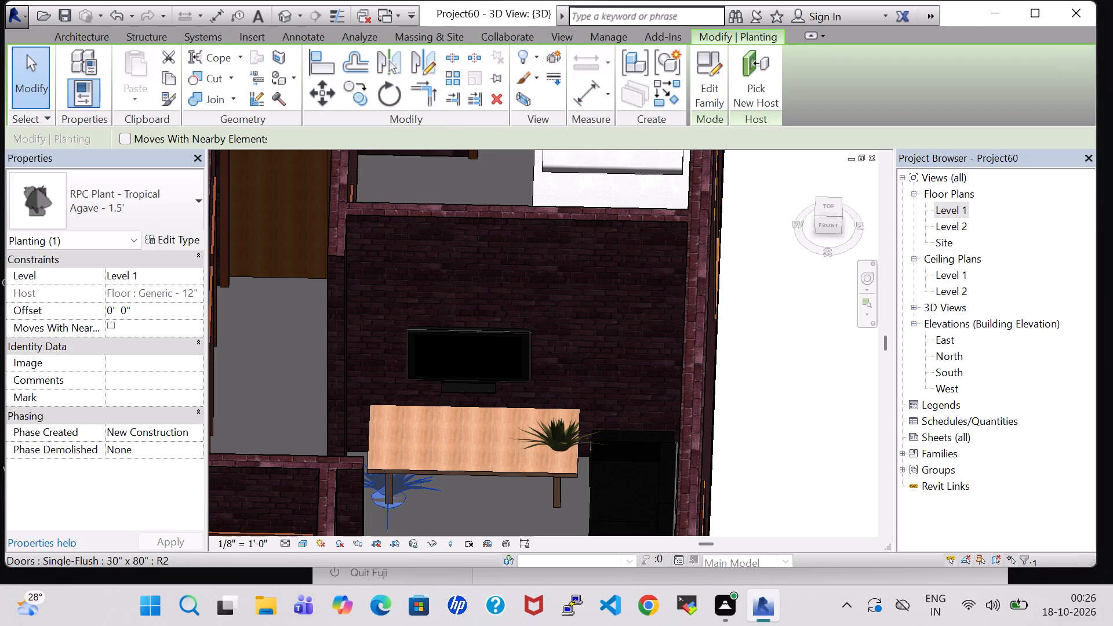
pyautogui.click(112, 308)
pyautogui.press('BackSpace')
pyautogui.press('2')
pyautogui.click(172, 536)
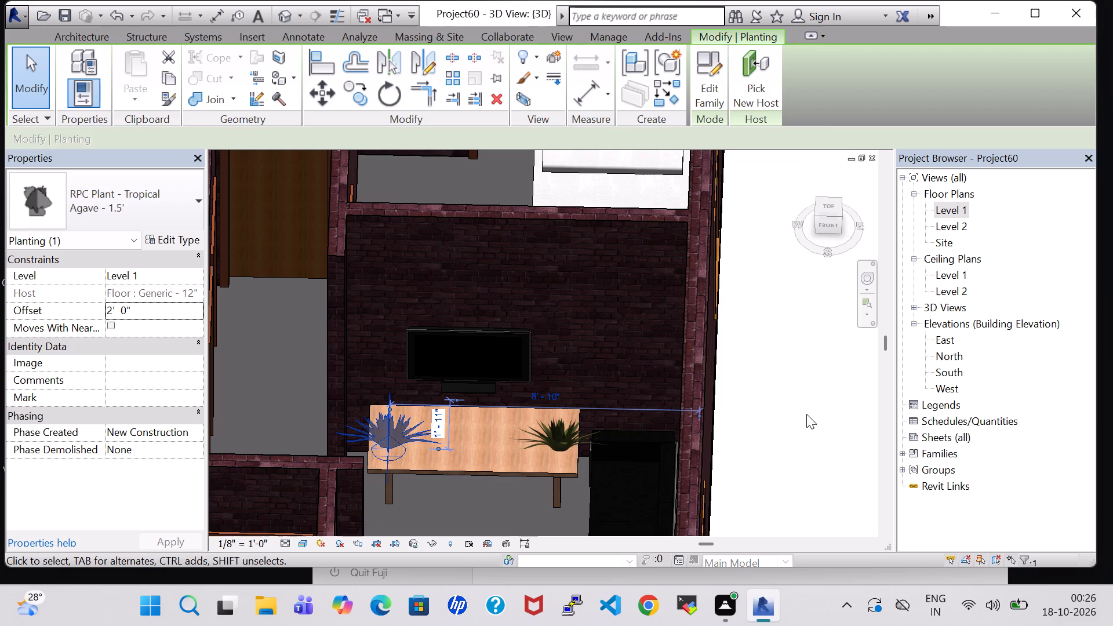
pyautogui.click(801, 406)
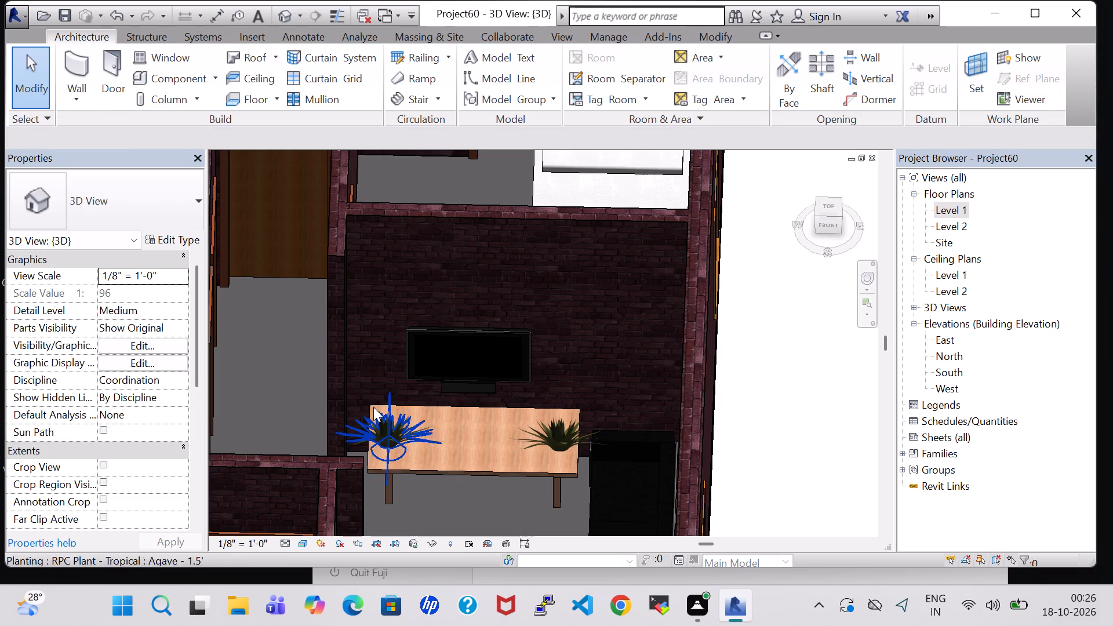
# Nudge the two Agave plants on the table one increment inward each, the west one eastward and the east one westward.
pyautogui.click(381, 429)
pyautogui.press('Right')
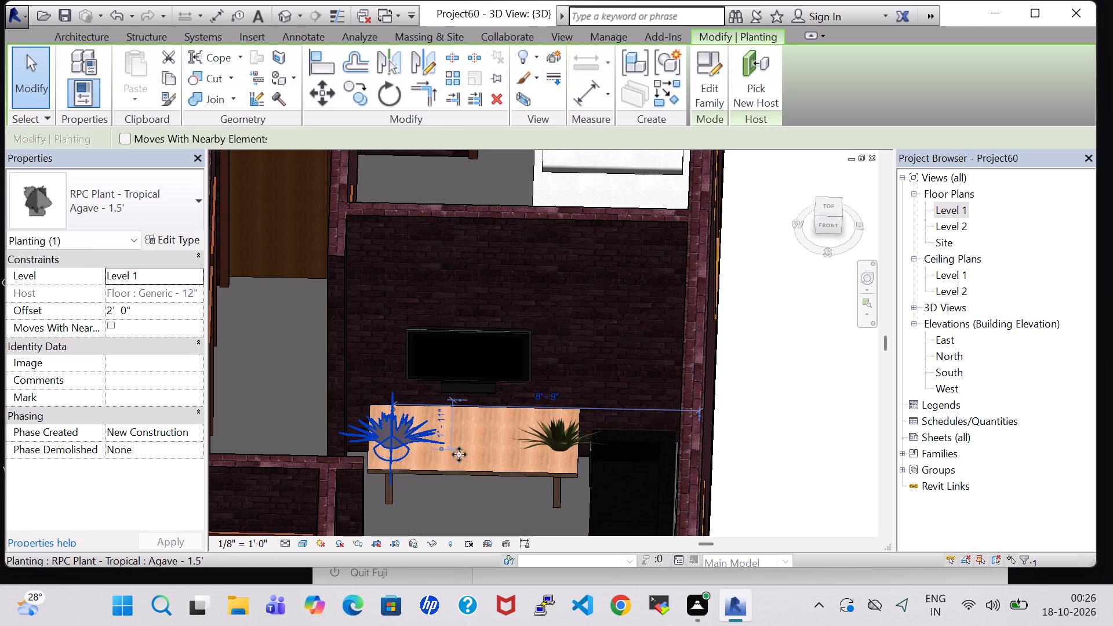
pyautogui.click(557, 444)
pyautogui.press('Left')
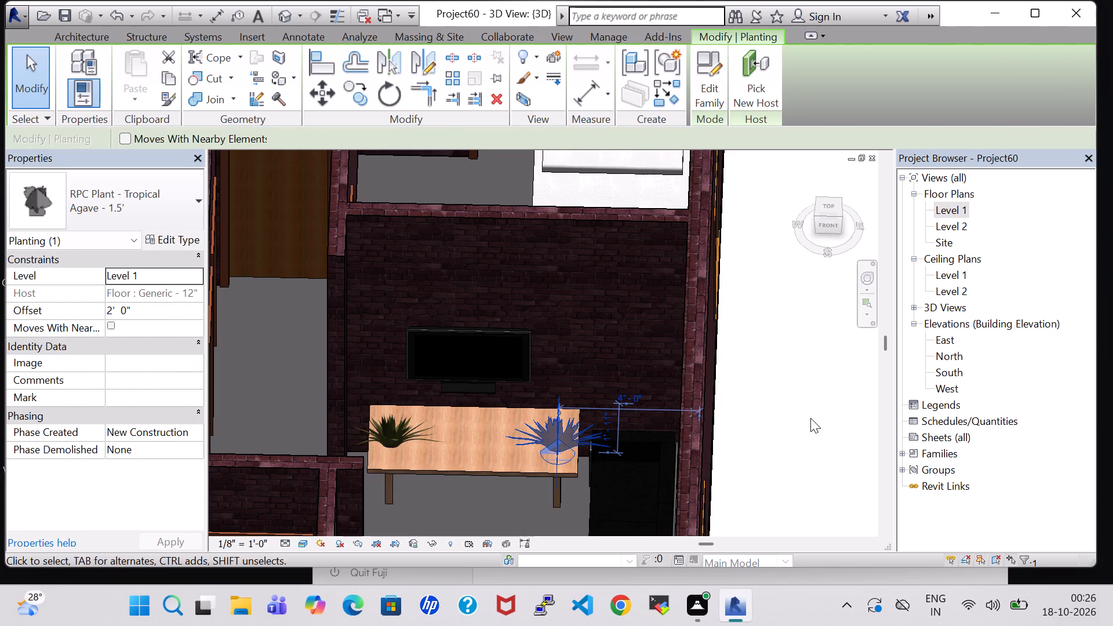
pyautogui.click(810, 418)
# Set the Height of the hall's 72" x 30" rectangular table type to 2' 3".
pyautogui.scroll(1, 491, 491)
pyautogui.keyDown('shift'); pyautogui.moveTo(491, 491); pyautogui.dragTo(510, 458, button='middle'); pyautogui.keyUp('shift')
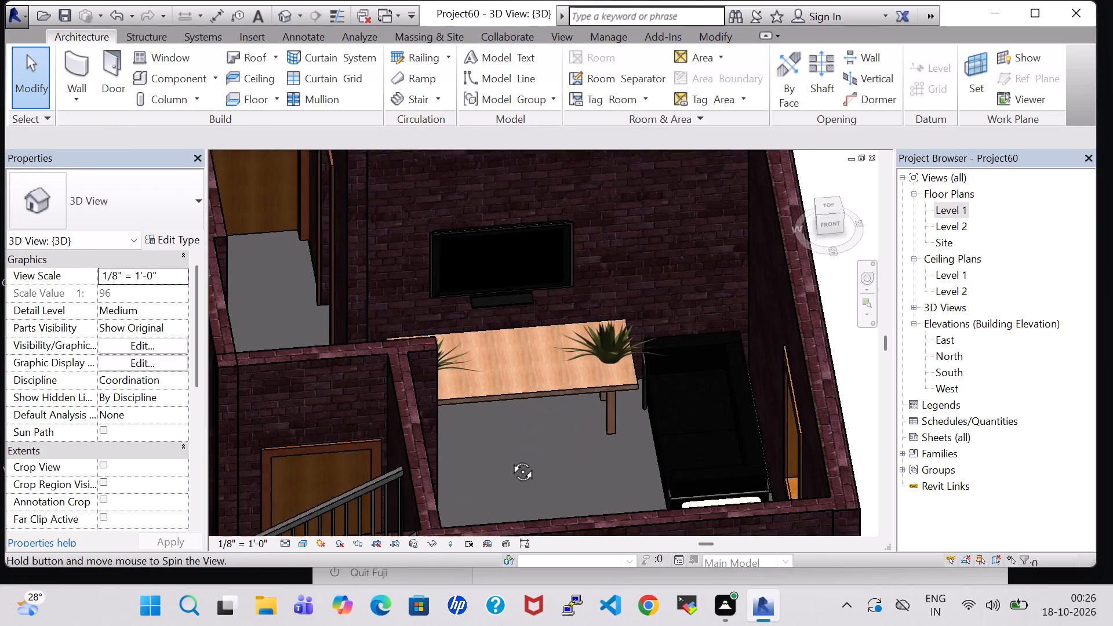
pyautogui.keyDown('shift'); pyautogui.moveTo(510, 458); pyautogui.dragTo(488, 472, button='middle'); pyautogui.keyUp('shift')
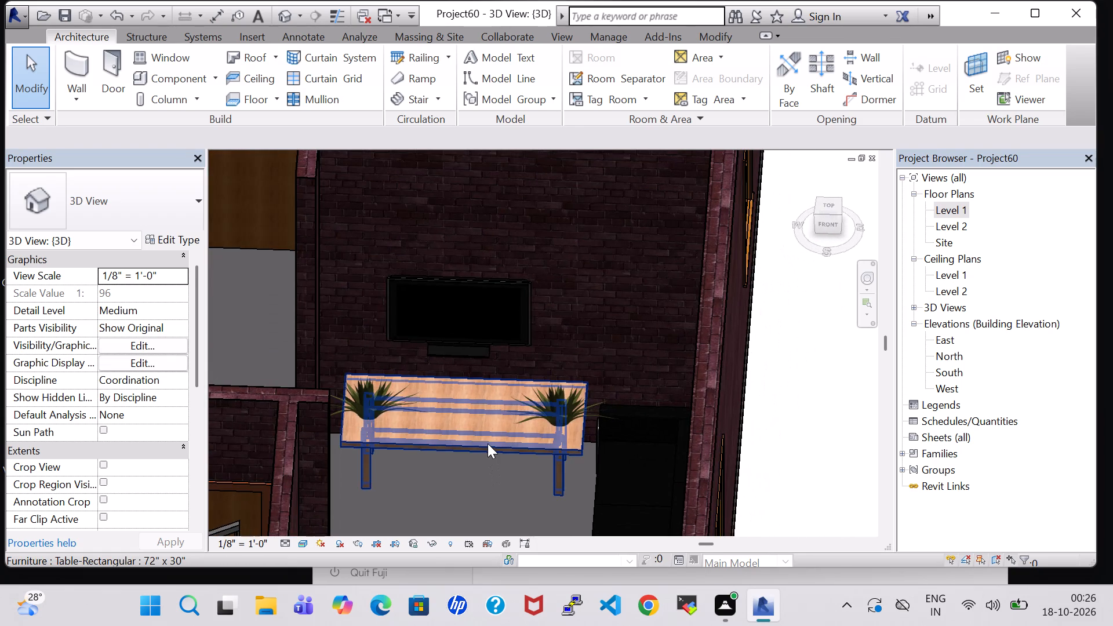
pyautogui.click(488, 443)
pyautogui.click(147, 230)
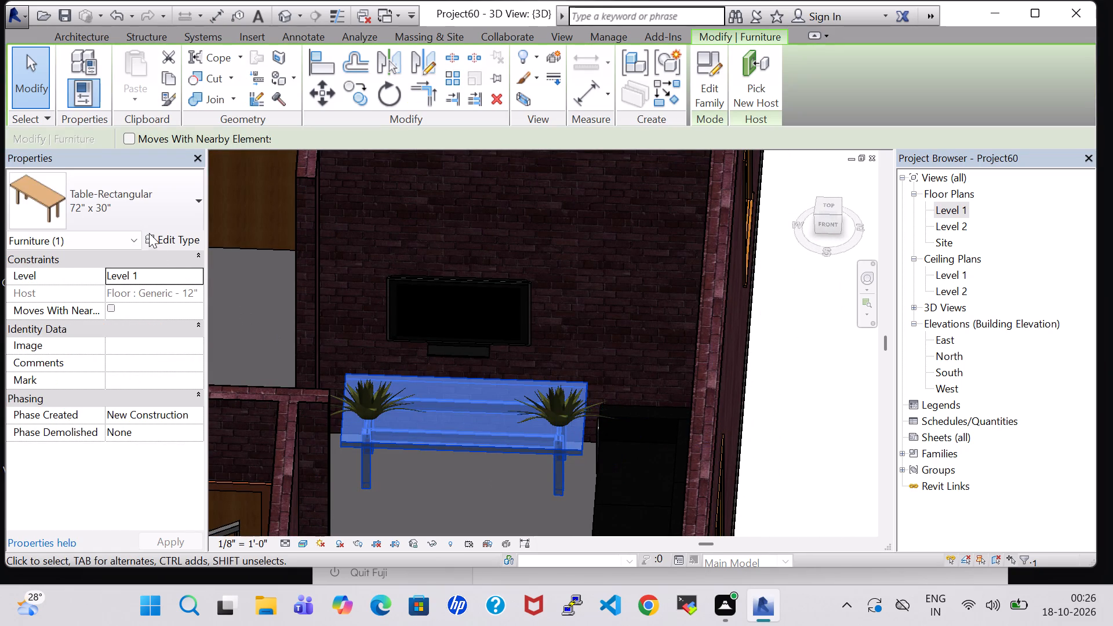
pyautogui.click(152, 237)
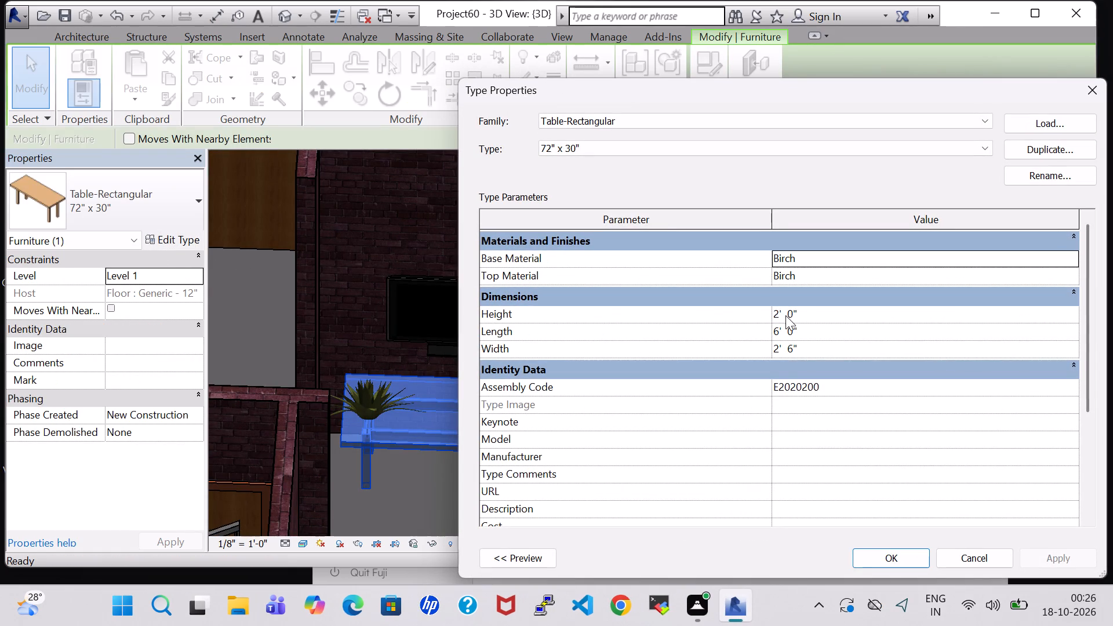
pyautogui.click(795, 316)
pyautogui.press('BackSpace')
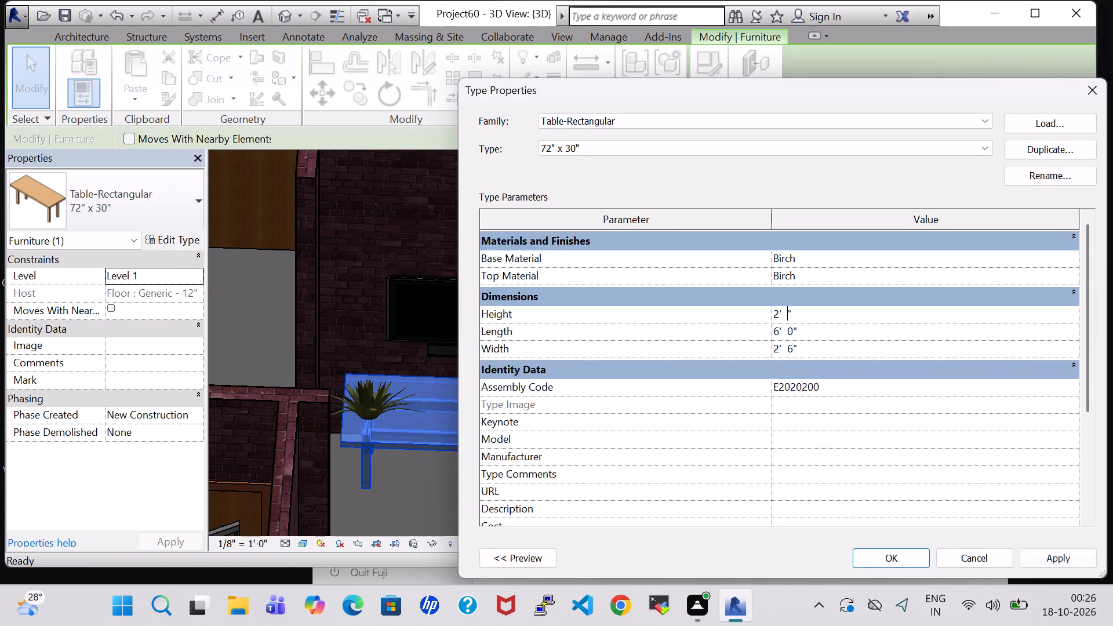
pyautogui.press('3')
pyautogui.click(874, 558)
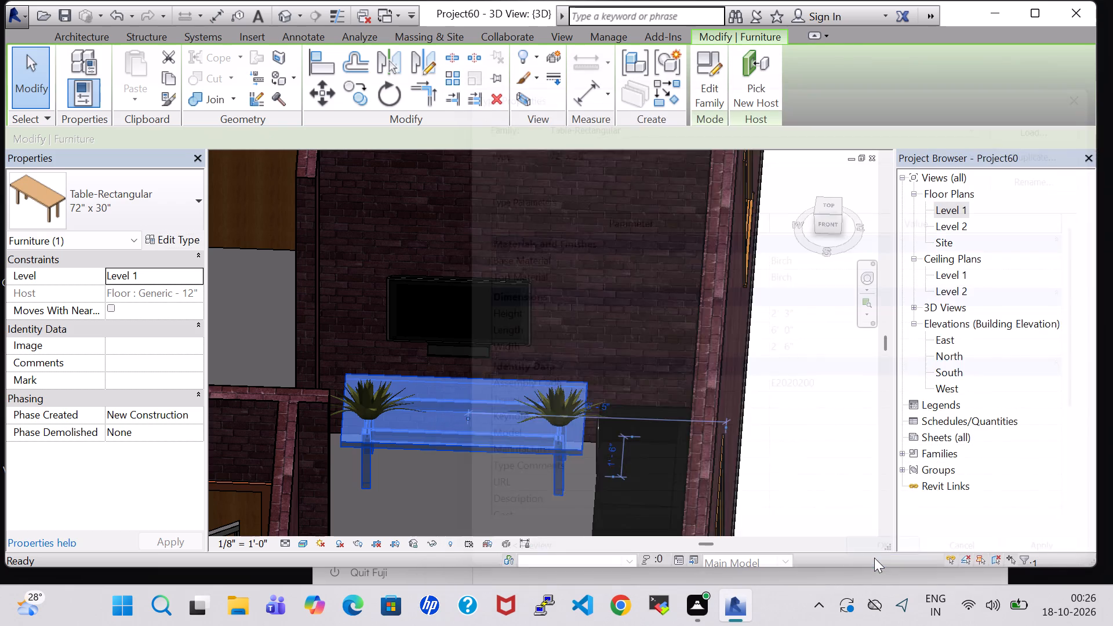
# Raise the Agave - 1.5' plant at the table's west end by setting its Offset to 2' 3".
pyautogui.click(468, 468)
pyautogui.click(376, 389)
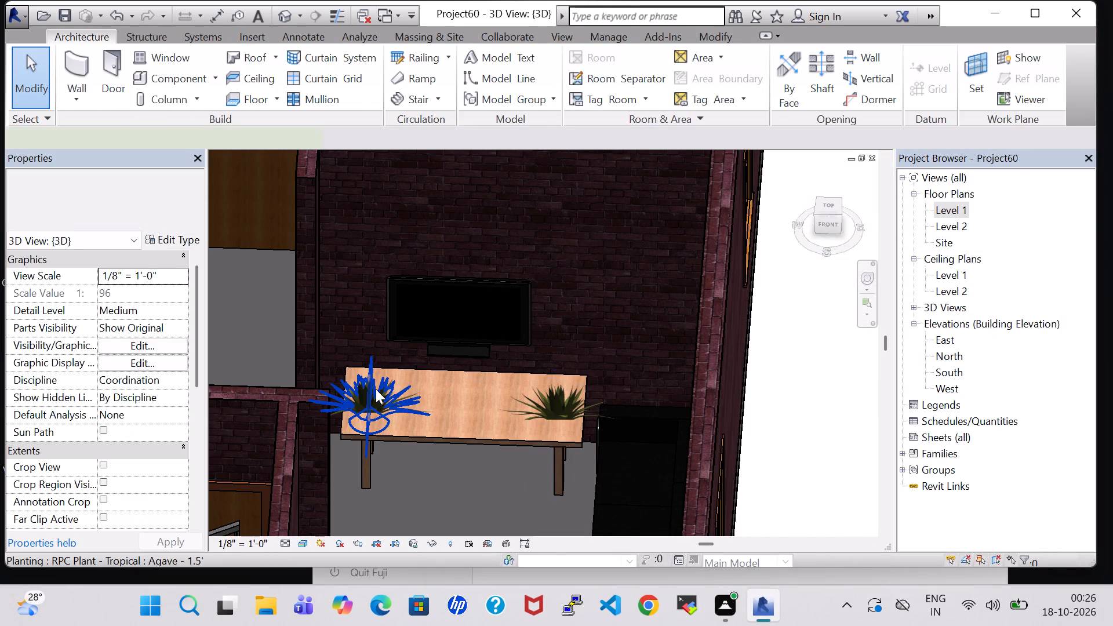
pyautogui.click(126, 314)
pyautogui.click(126, 314)
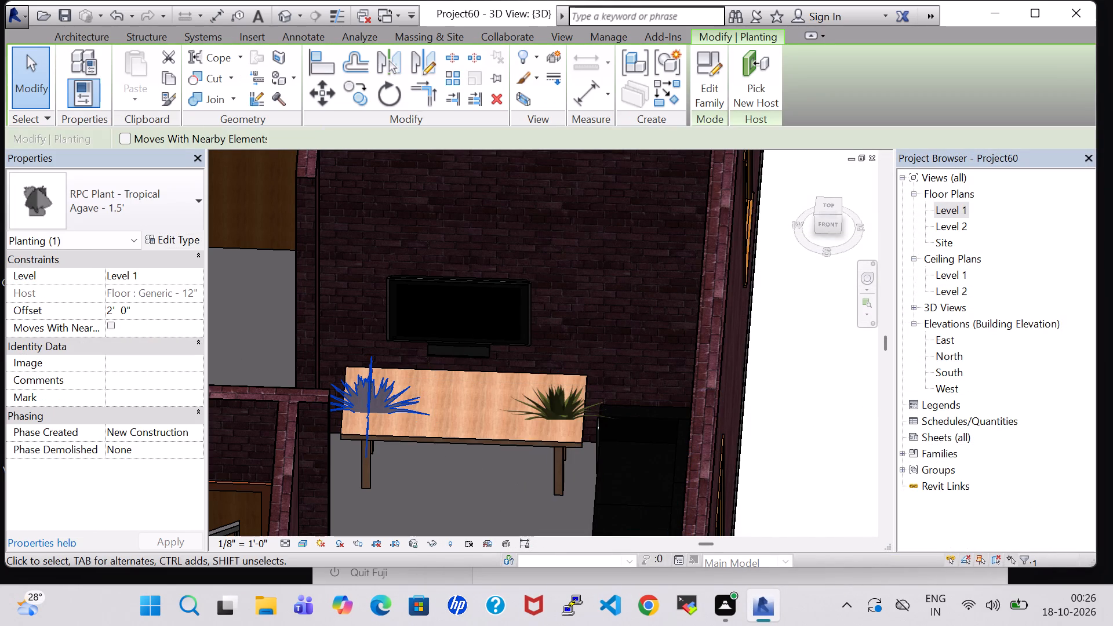
pyautogui.press('BackSpace')
pyautogui.press('3')
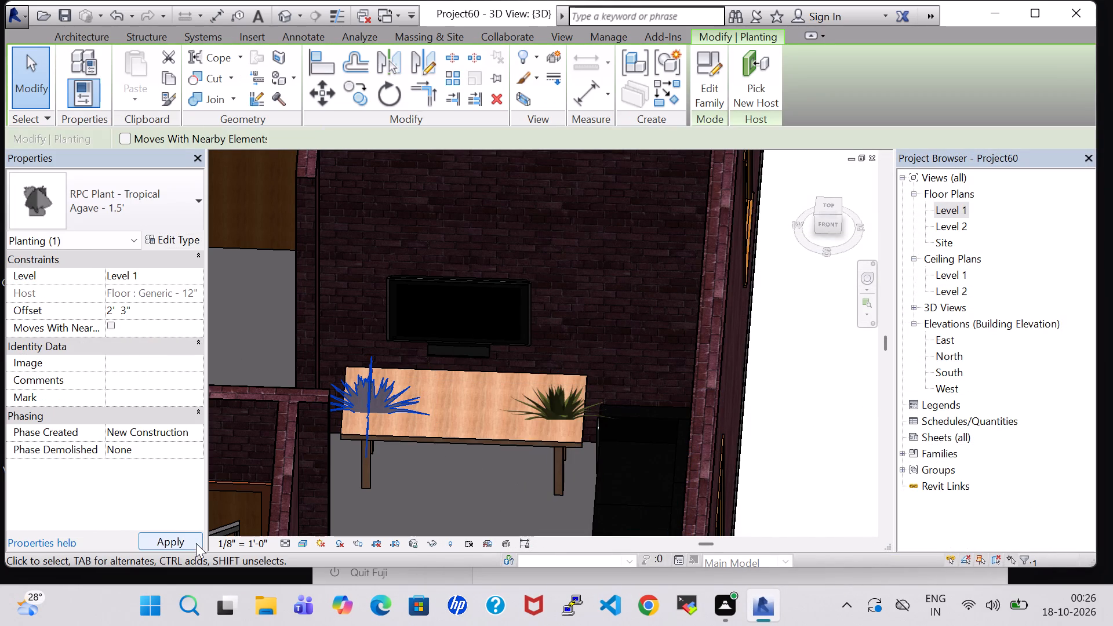
pyautogui.click(182, 543)
# Raise the Agave - 1.5' plant at the hall table's east end by setting its Offset to 2' 3".
pyautogui.click(568, 412)
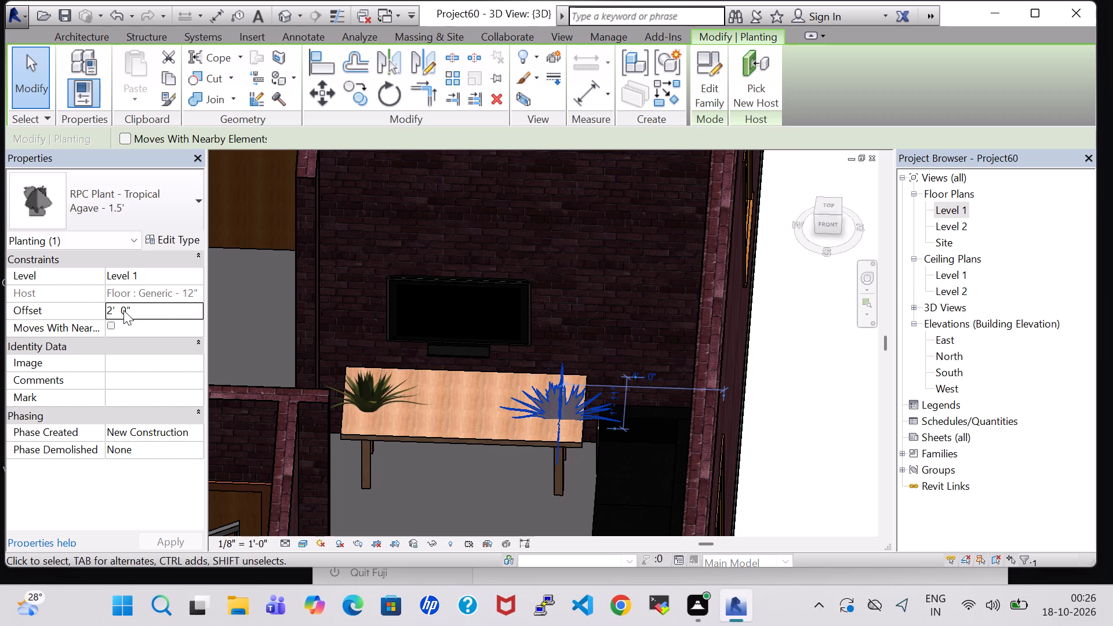
pyautogui.click(126, 314)
pyautogui.click(126, 312)
pyautogui.press('BackSpace')
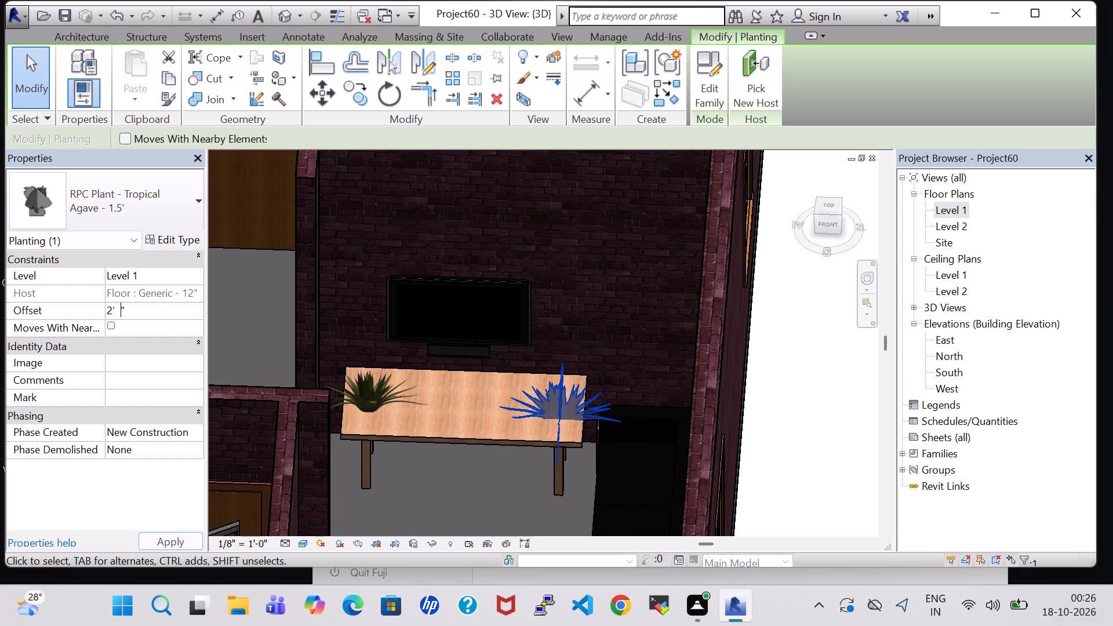
pyautogui.press('3')
pyautogui.click(190, 535)
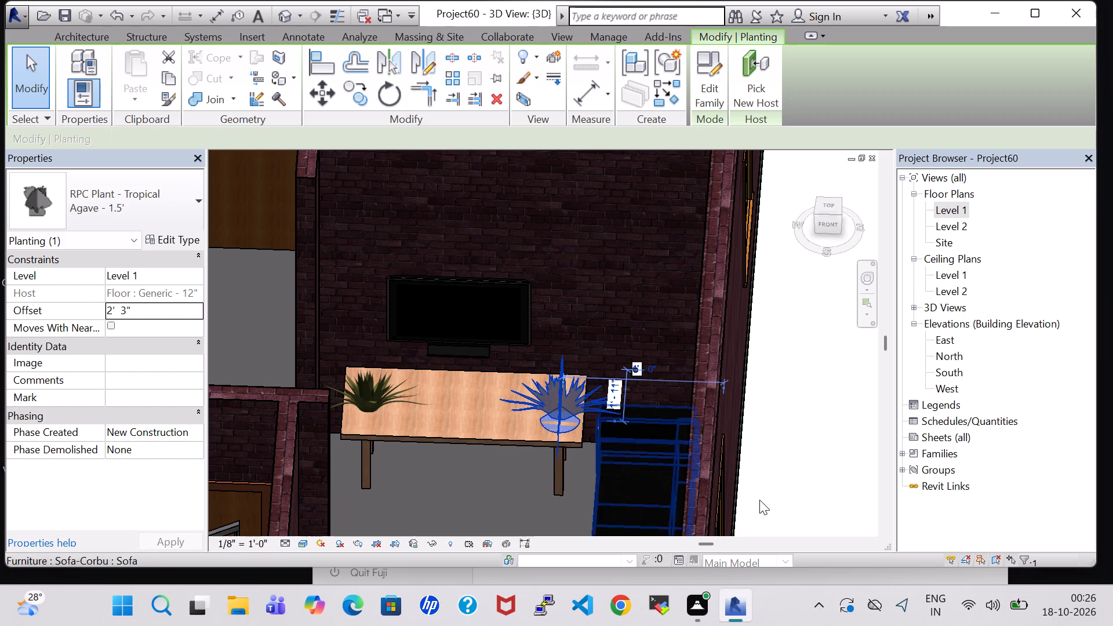
pyautogui.click(813, 406)
pyautogui.keyDown('shift'); pyautogui.moveTo(485, 494); pyautogui.dragTo(506, 442, button='middle'); pyautogui.keyUp('shift')
pyautogui.keyDown('shift'); pyautogui.moveTo(580, 349); pyautogui.dragTo(515, 358, button='middle'); pyautogui.keyUp('shift')
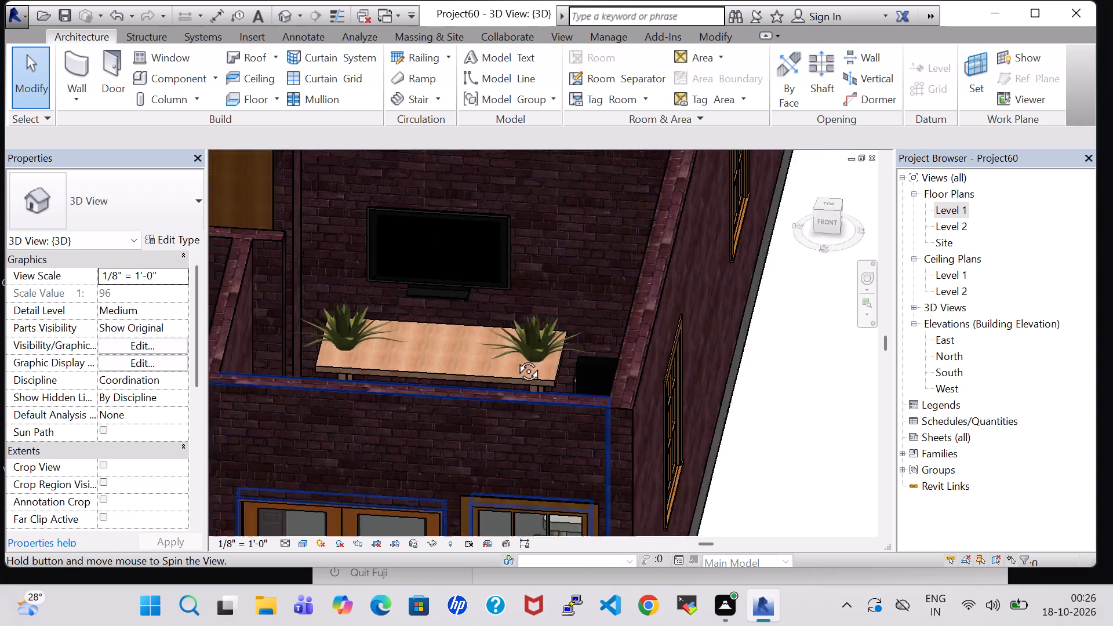
pyautogui.keyDown('shift'); pyautogui.moveTo(515, 358); pyautogui.dragTo(573, 398, button='middle'); pyautogui.keyUp('shift')
pyautogui.moveTo(552, 468); pyautogui.dragTo(541, 433, button='middle')
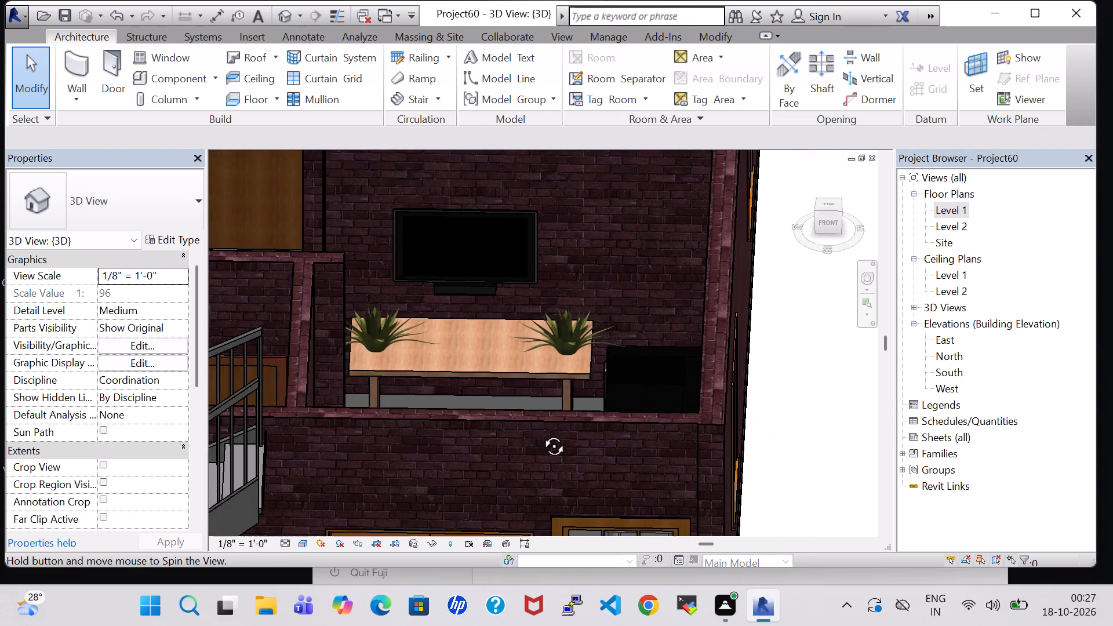
pyautogui.moveTo(541, 433); pyautogui.dragTo(541, 408, button='middle')
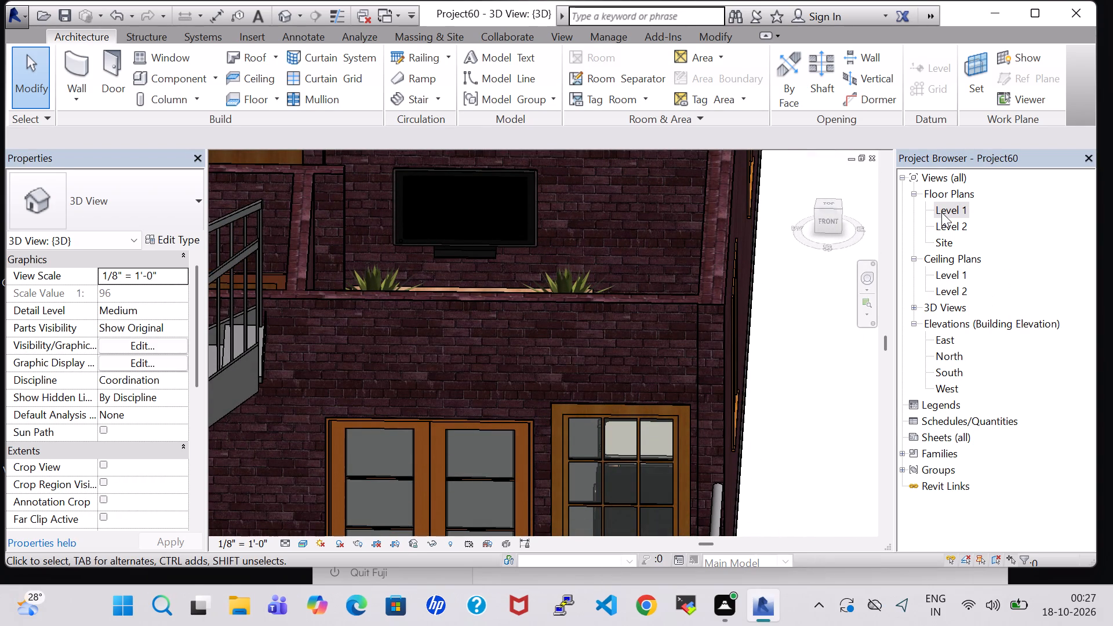
# Start a footprint roof based on Level 2 from the Level 1 plan and draw its 20' 8" north boundary along the outer wall.
pyautogui.doubleClick(941, 212)
pyautogui.scroll(-4, 767, 263)
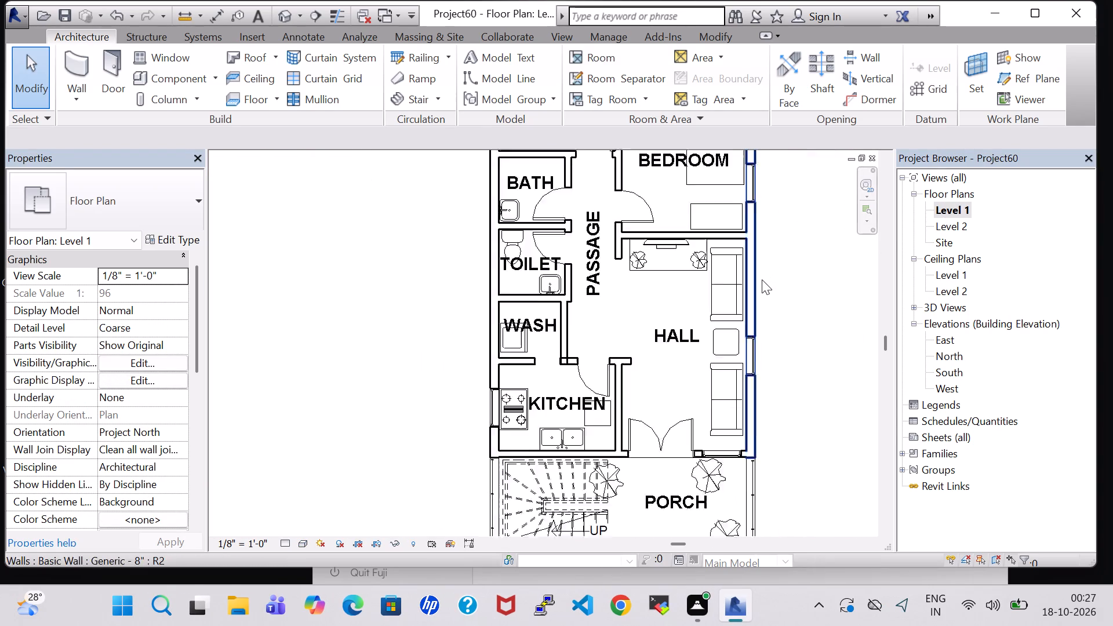
pyautogui.moveTo(819, 453); pyautogui.dragTo(765, 398, button='middle')
pyautogui.scroll(-2, 765, 405)
pyautogui.moveTo(792, 307); pyautogui.dragTo(759, 453, button='middle')
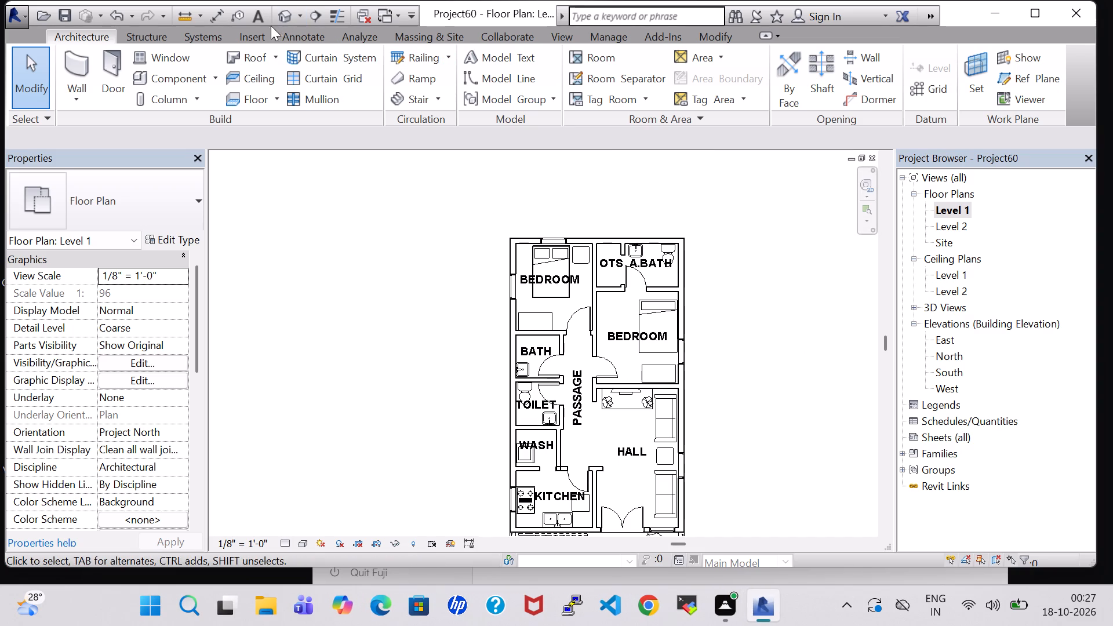
pyautogui.click(248, 60)
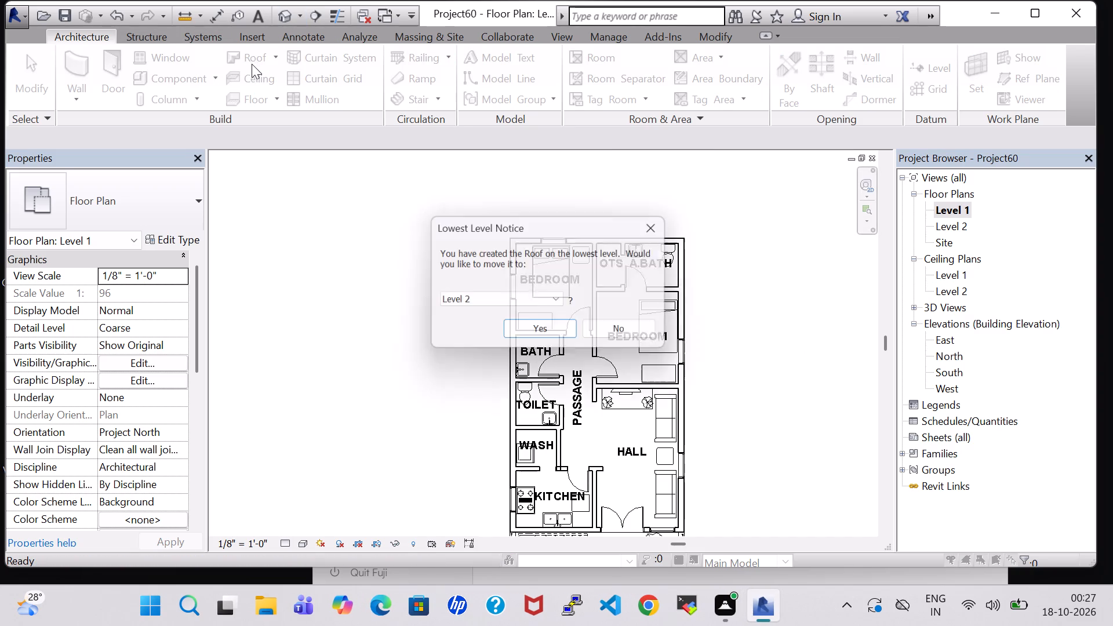
pyautogui.click(559, 336)
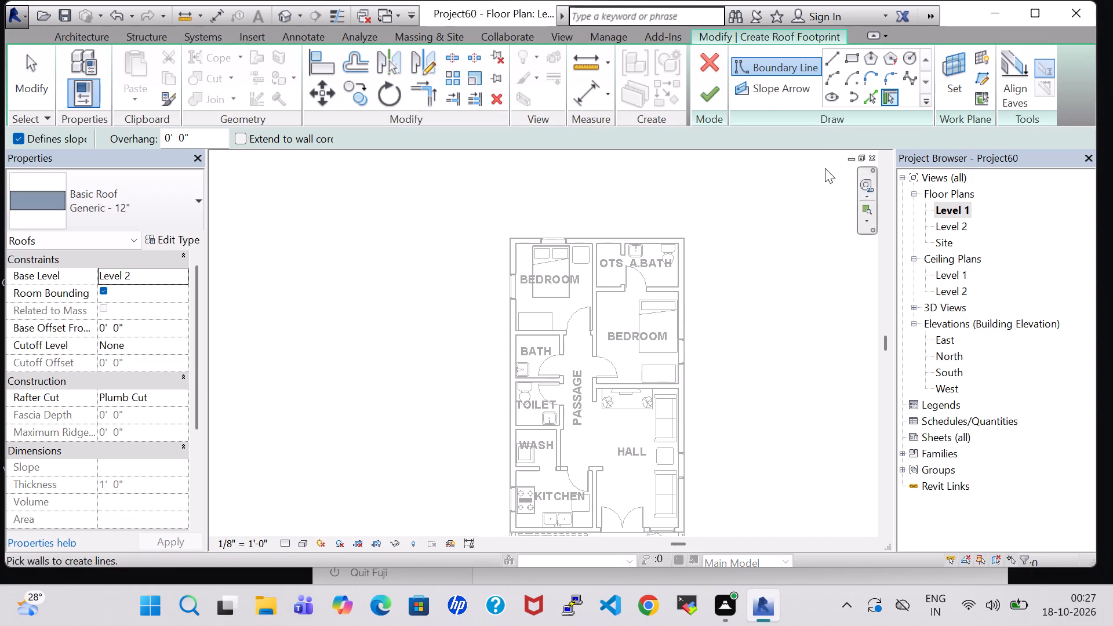
pyautogui.click(826, 61)
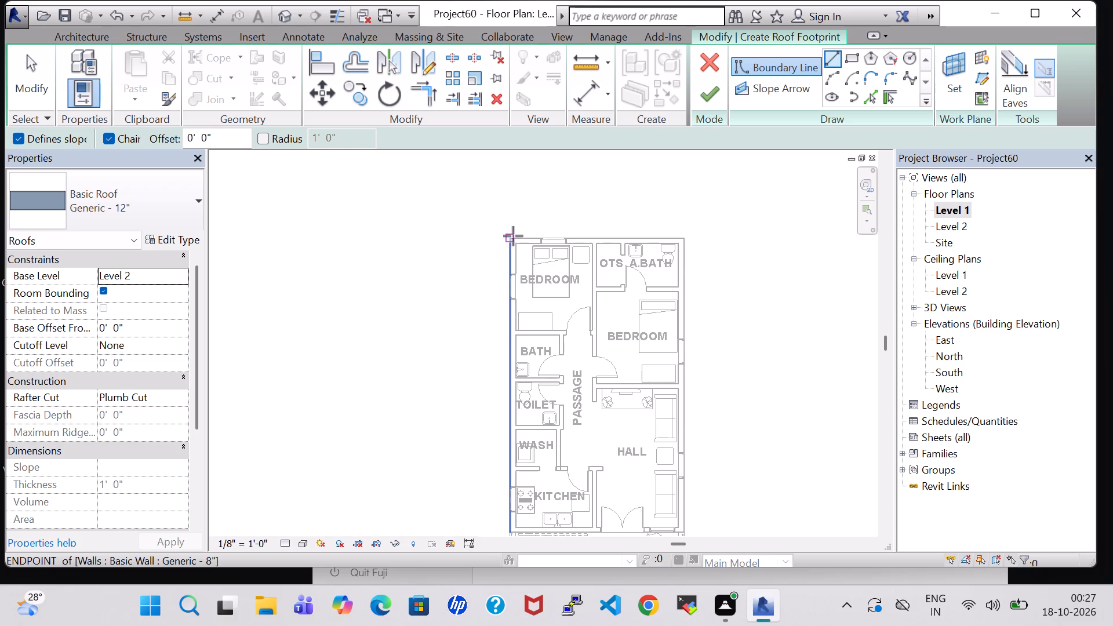
pyautogui.click(511, 236)
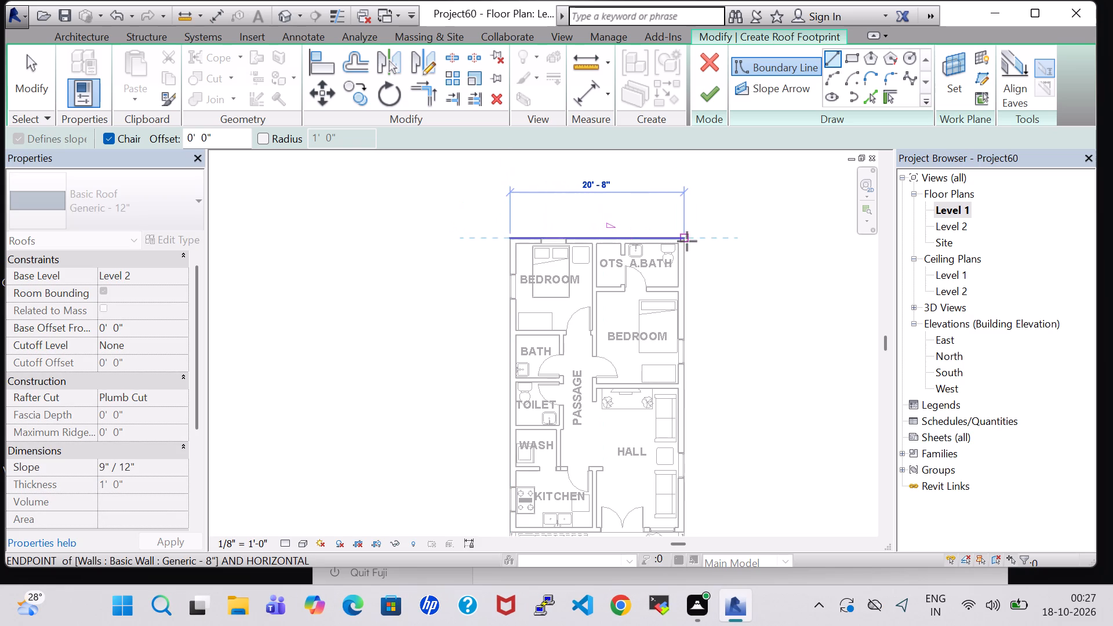
pyautogui.click(682, 240)
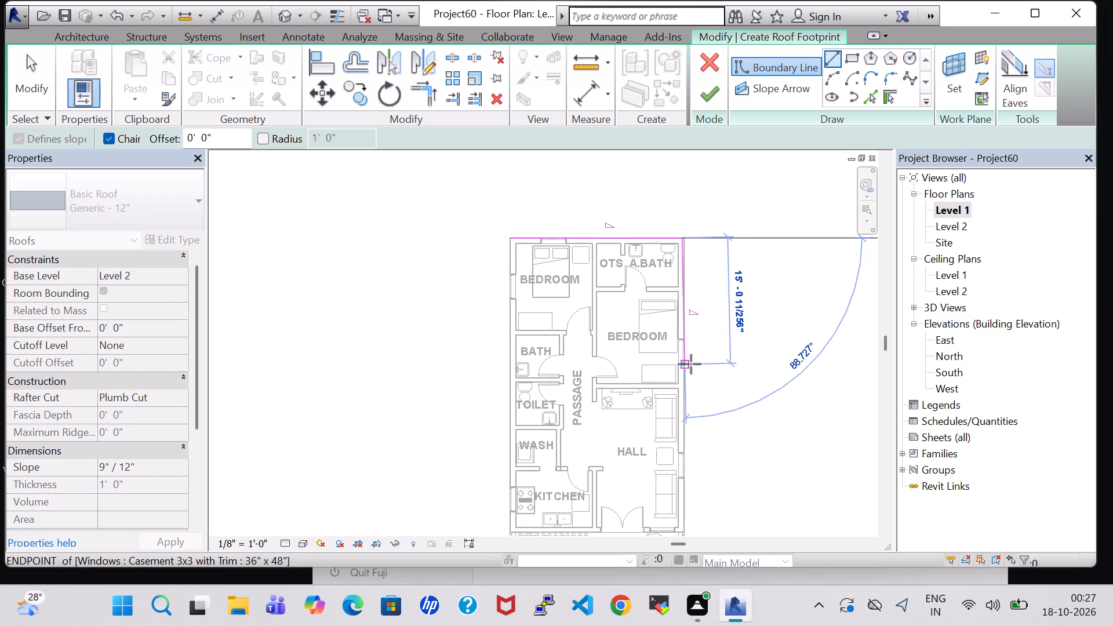
# Draw the roof boundary down the outer east wall and 20' 8" along the wall between the house and the porch.
pyautogui.press('Escape')
pyautogui.scroll(5, 685, 278)
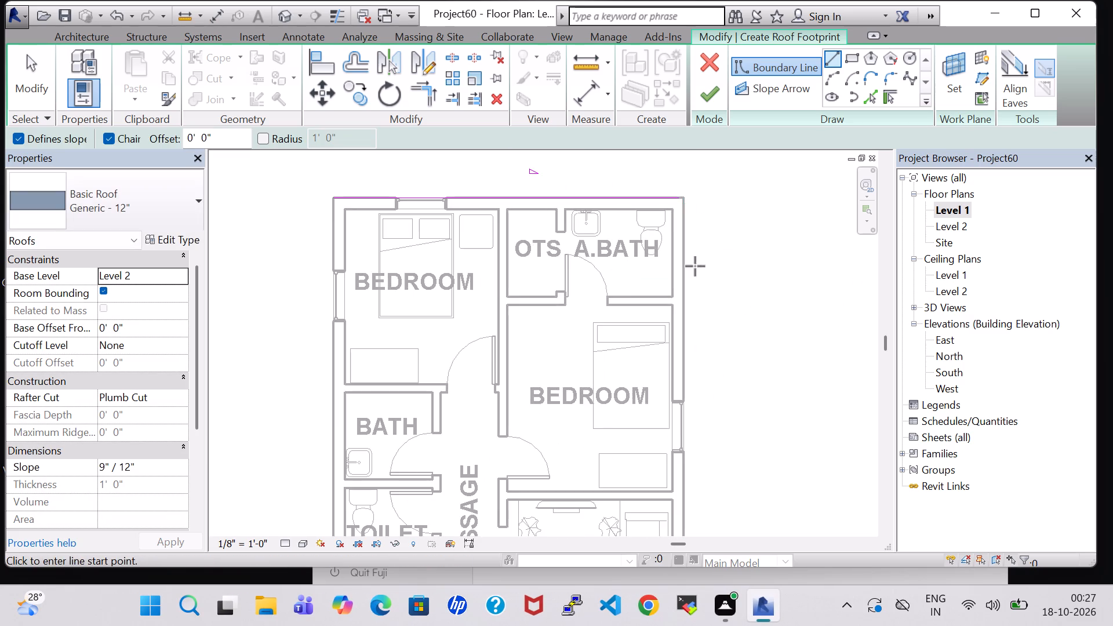
pyautogui.moveTo(695, 266); pyautogui.dragTo(692, 330, button='middle')
pyautogui.scroll(5, 692, 330)
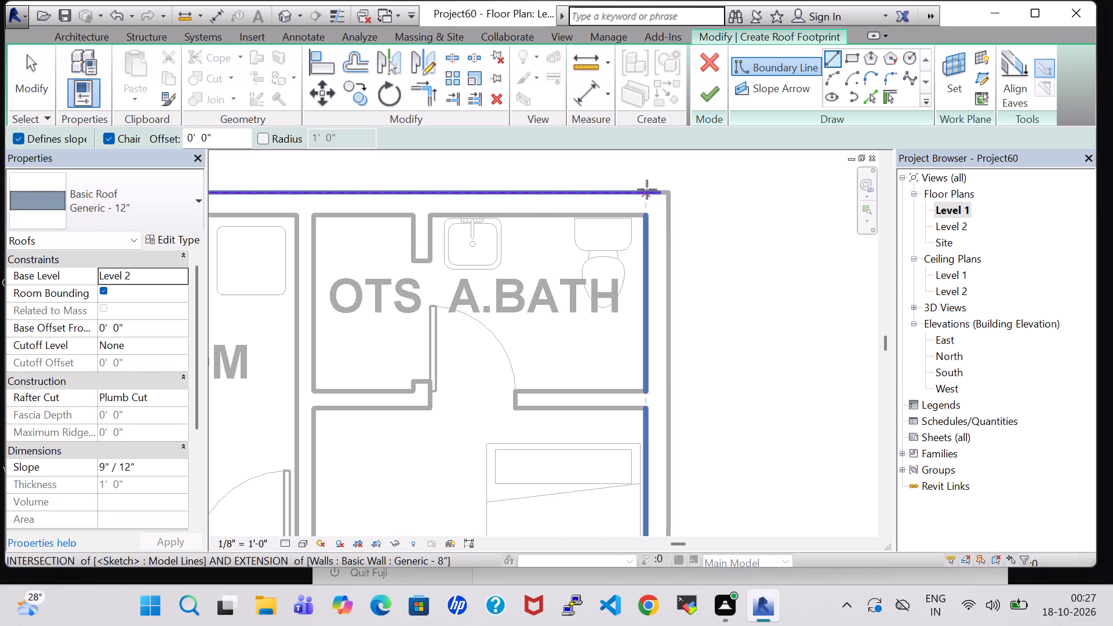
pyautogui.click(658, 192)
pyautogui.click(668, 194)
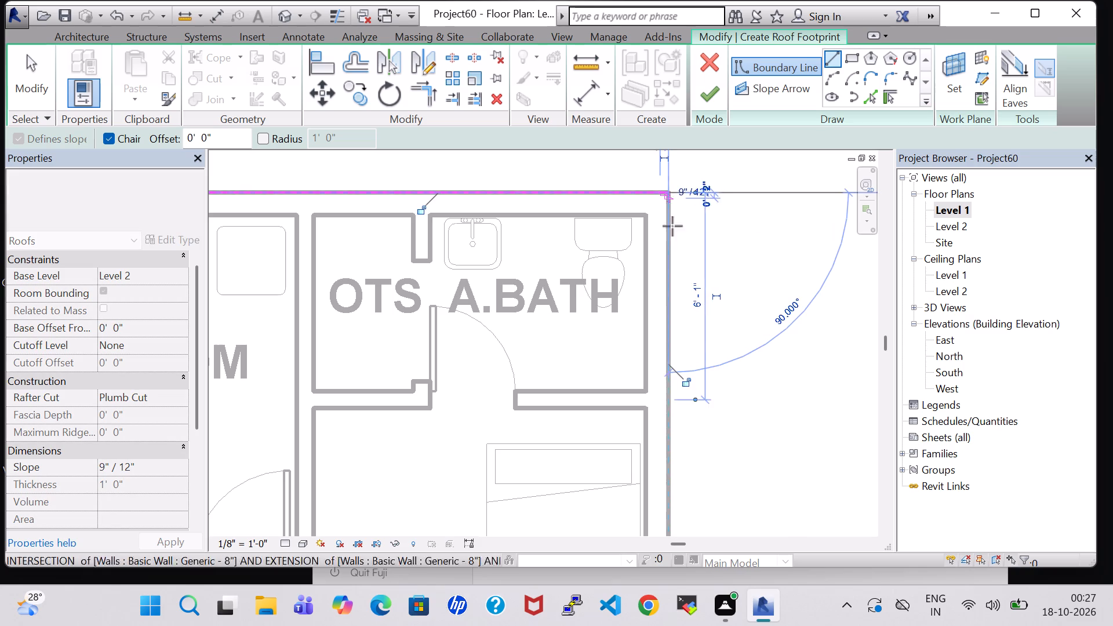
pyautogui.moveTo(669, 363); pyautogui.dragTo(680, 282, button='middle')
pyautogui.scroll(-2, 681, 297)
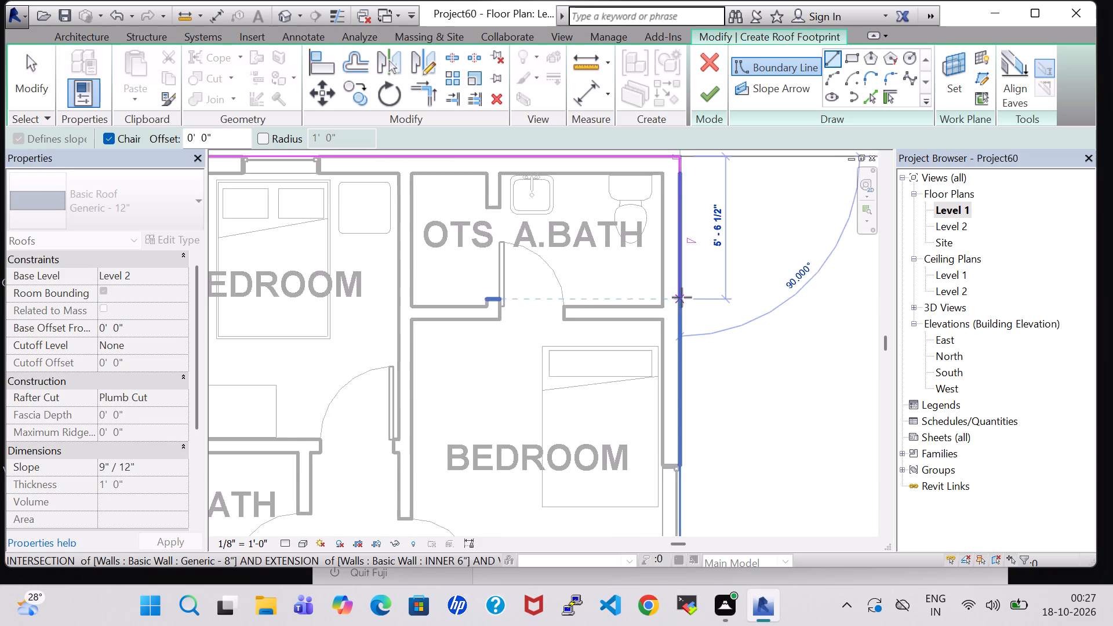
pyautogui.scroll(-2, 682, 297)
pyautogui.moveTo(682, 467); pyautogui.dragTo(683, 155, button='middle')
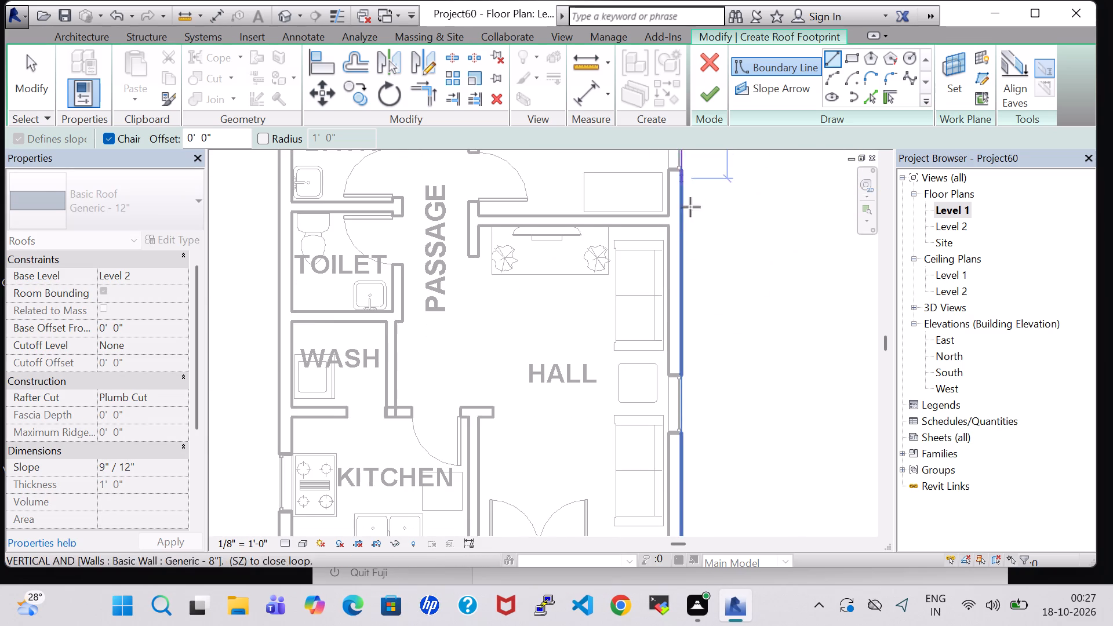
pyautogui.moveTo(678, 412); pyautogui.dragTo(682, 150, button='middle')
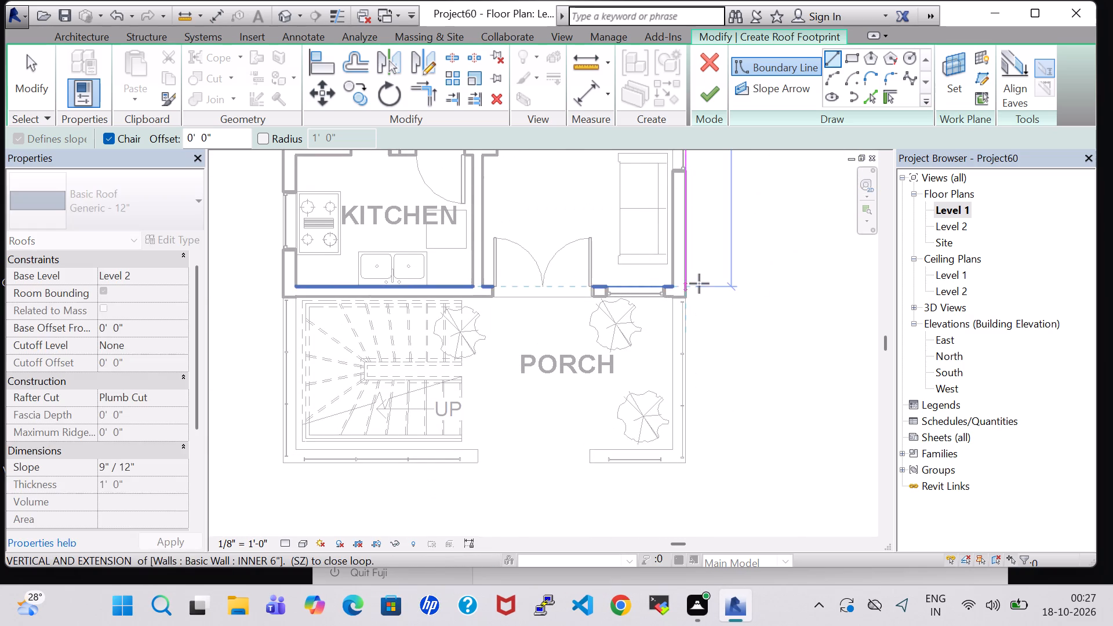
pyautogui.click(685, 298)
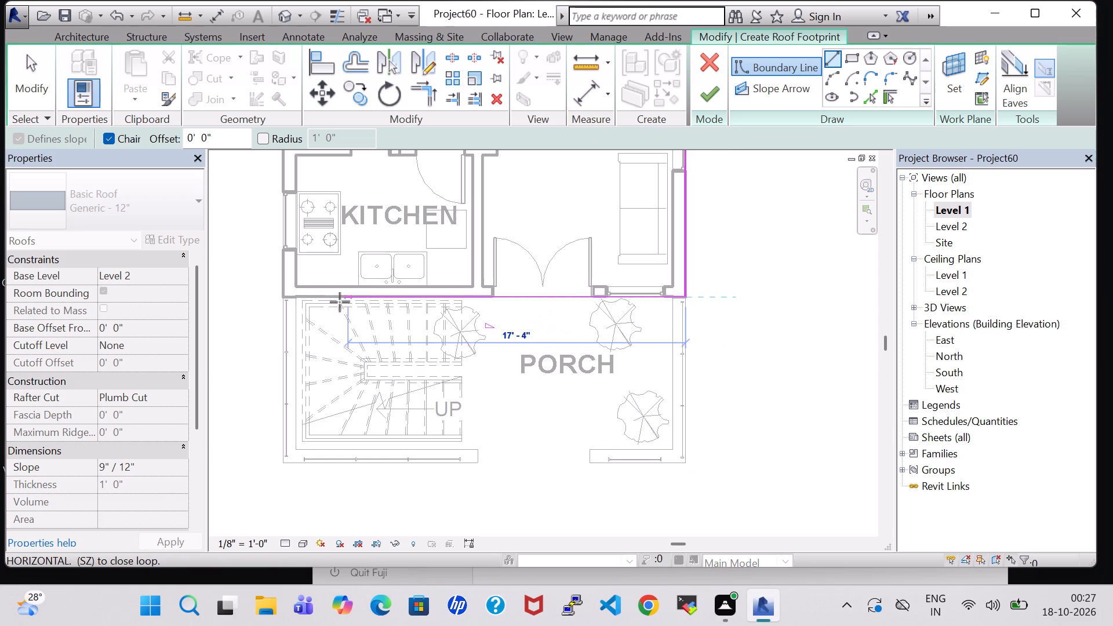
pyautogui.click(281, 299)
# Close the roof boundary loop along the outer west wall up to the house's northwest corner.
pyautogui.moveTo(285, 196); pyautogui.dragTo(330, 440, button='middle')
pyautogui.scroll(1, 330, 440)
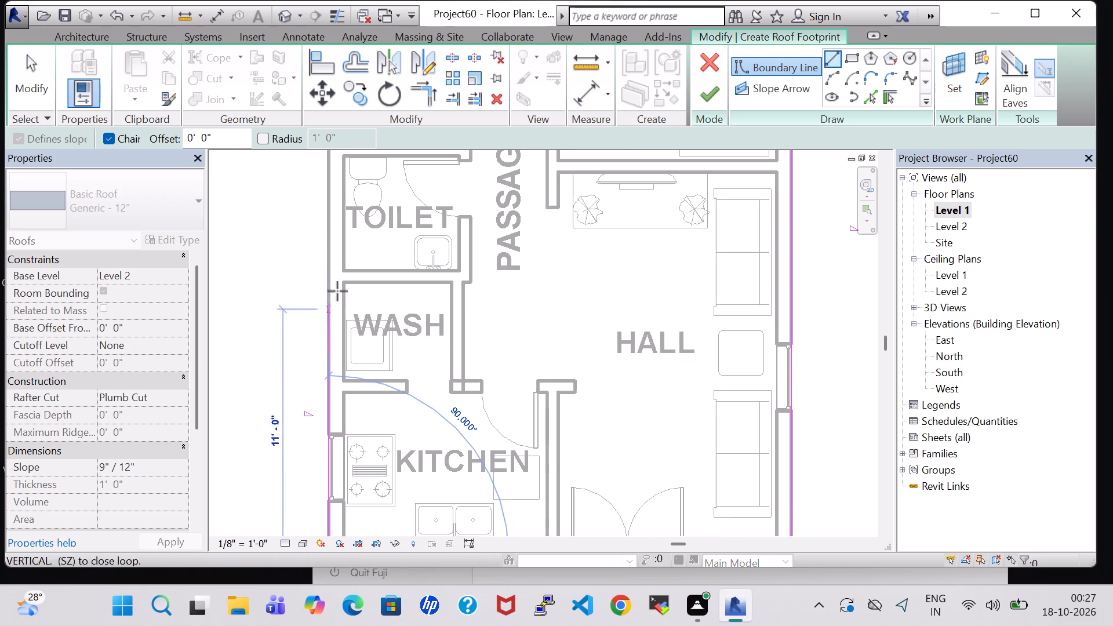
pyautogui.moveTo(325, 217); pyautogui.dragTo(333, 503, button='middle')
pyautogui.scroll(1, 333, 503)
pyautogui.moveTo(337, 236); pyautogui.dragTo(343, 399, button='middle')
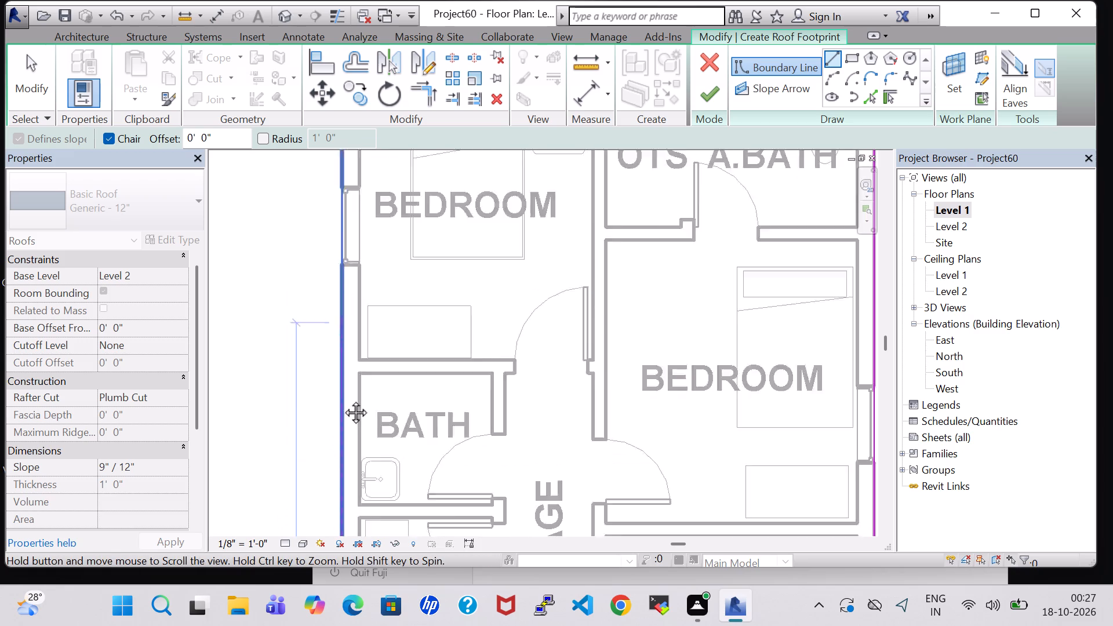
pyautogui.moveTo(343, 399); pyautogui.dragTo(351, 612, button='middle')
pyautogui.click(350, 370)
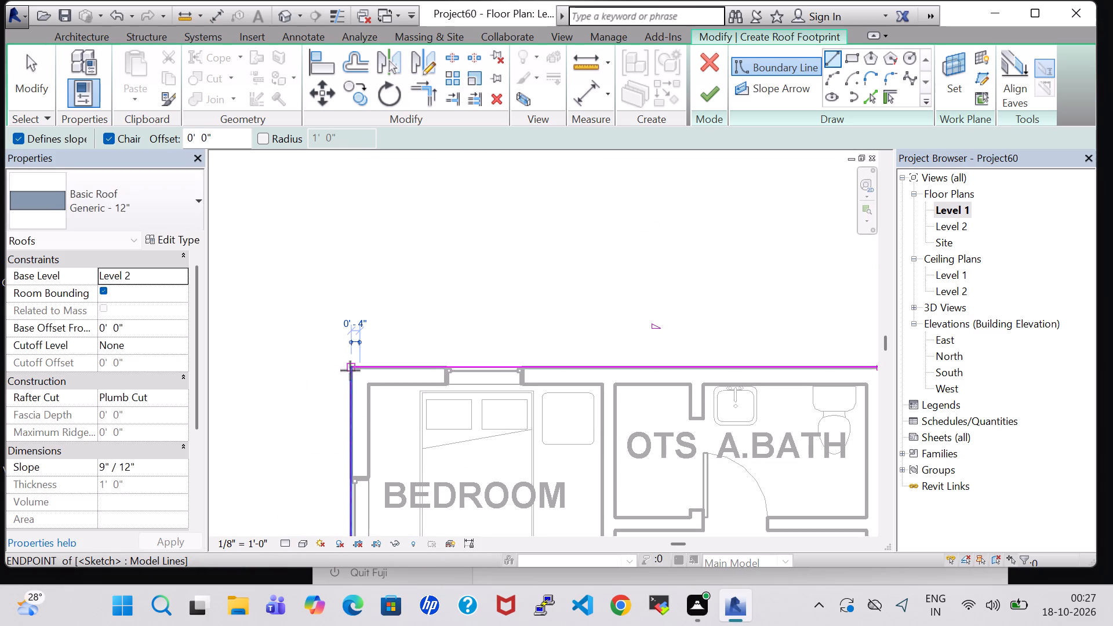
# Turn off Defines slope for new lines, finish the roof footprint and attach the highlighted walls to the roof.
pyautogui.click(21, 133)
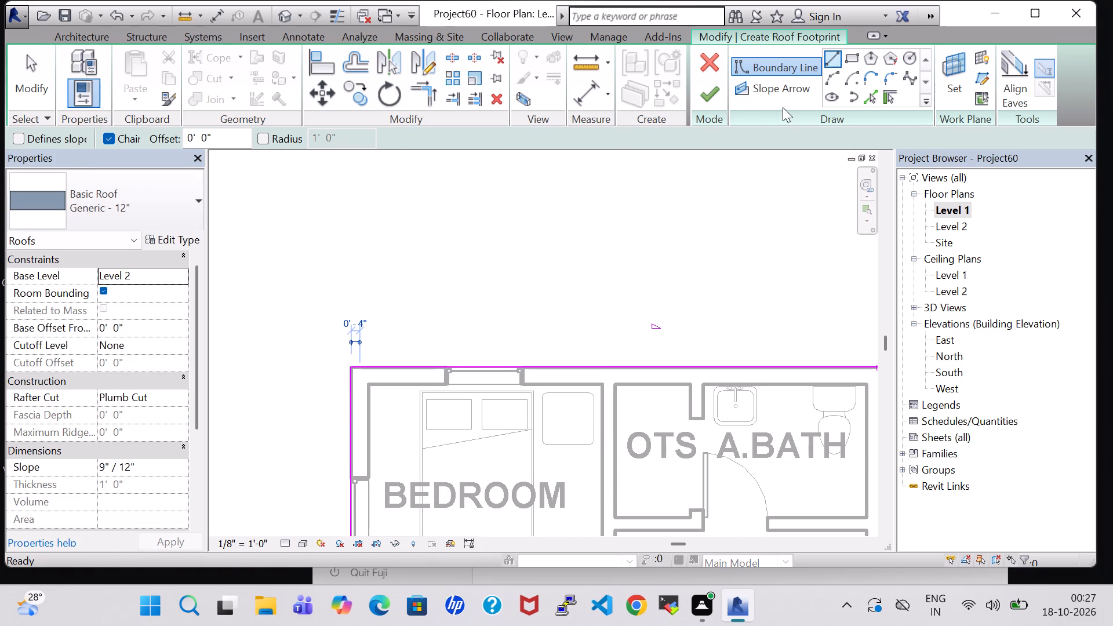
pyautogui.click(712, 100)
pyautogui.click(606, 312)
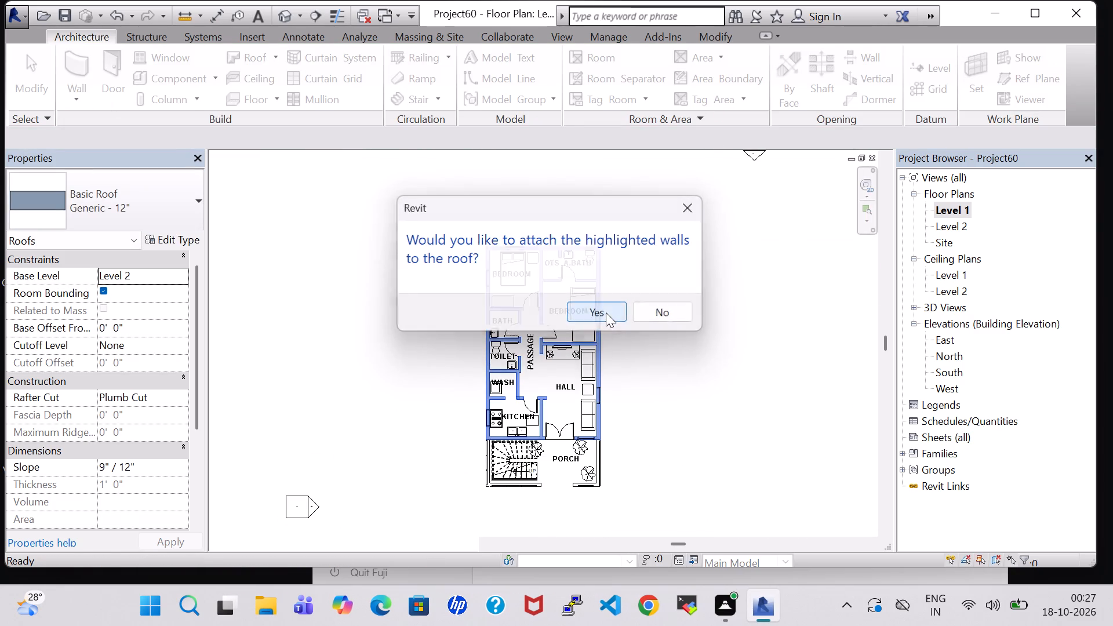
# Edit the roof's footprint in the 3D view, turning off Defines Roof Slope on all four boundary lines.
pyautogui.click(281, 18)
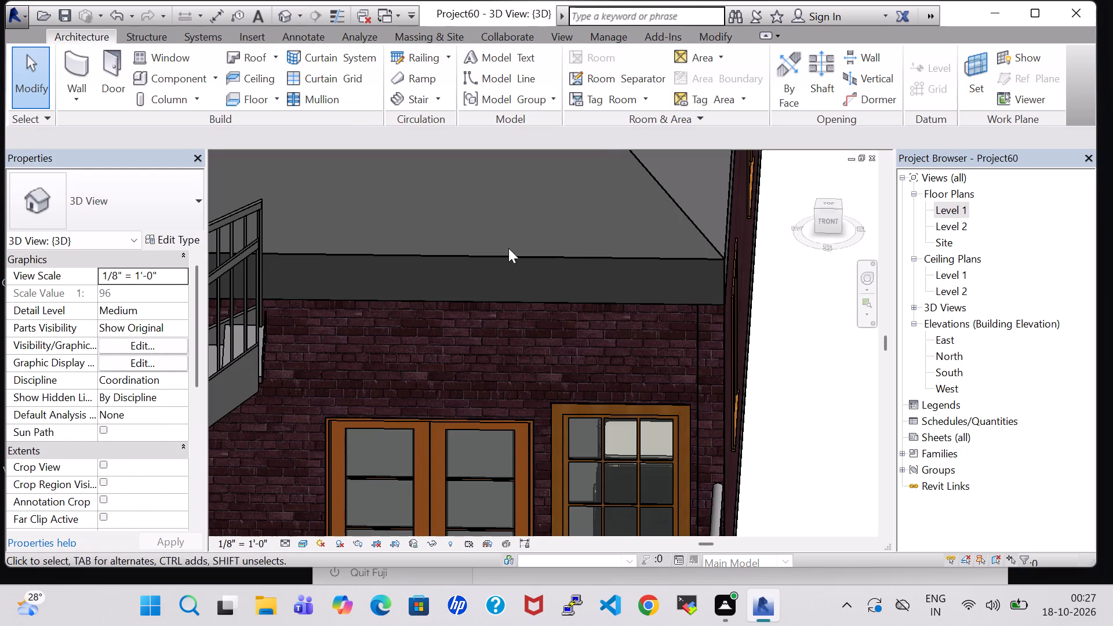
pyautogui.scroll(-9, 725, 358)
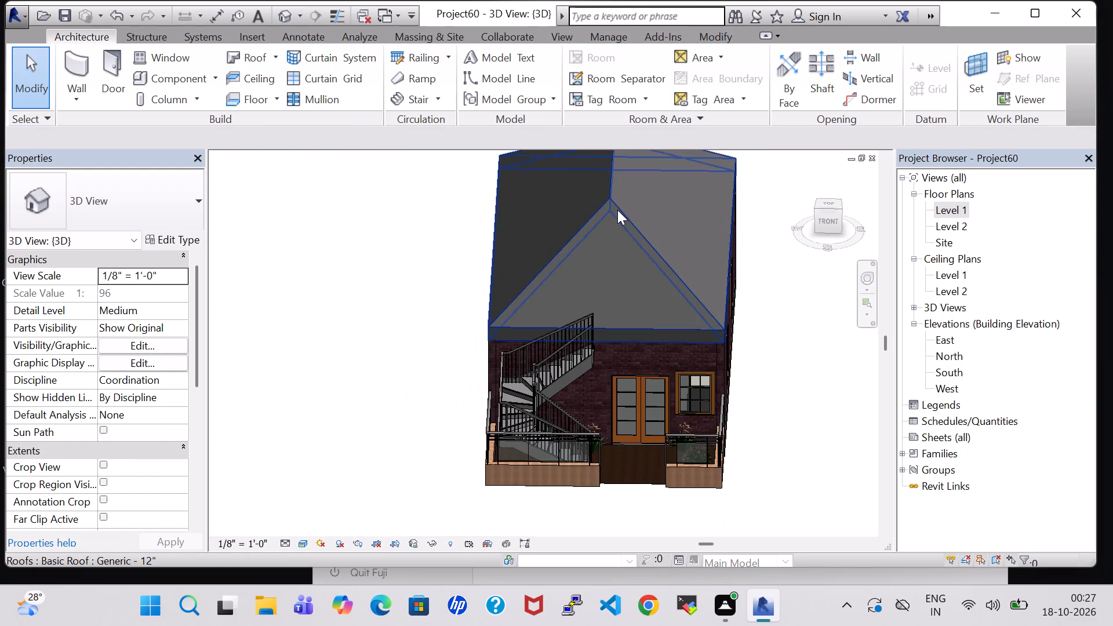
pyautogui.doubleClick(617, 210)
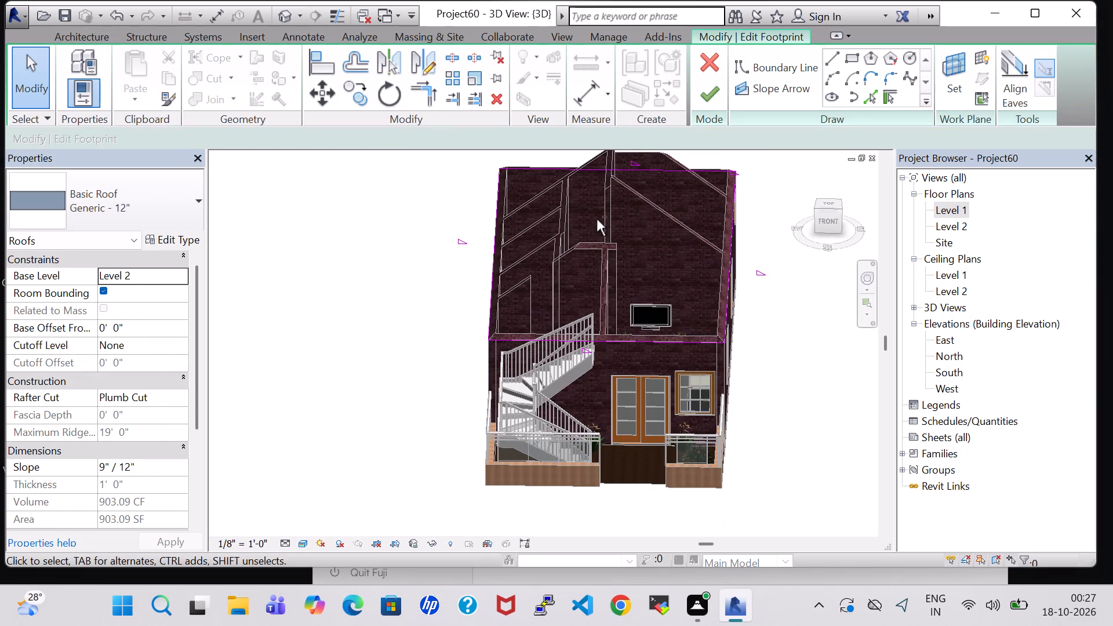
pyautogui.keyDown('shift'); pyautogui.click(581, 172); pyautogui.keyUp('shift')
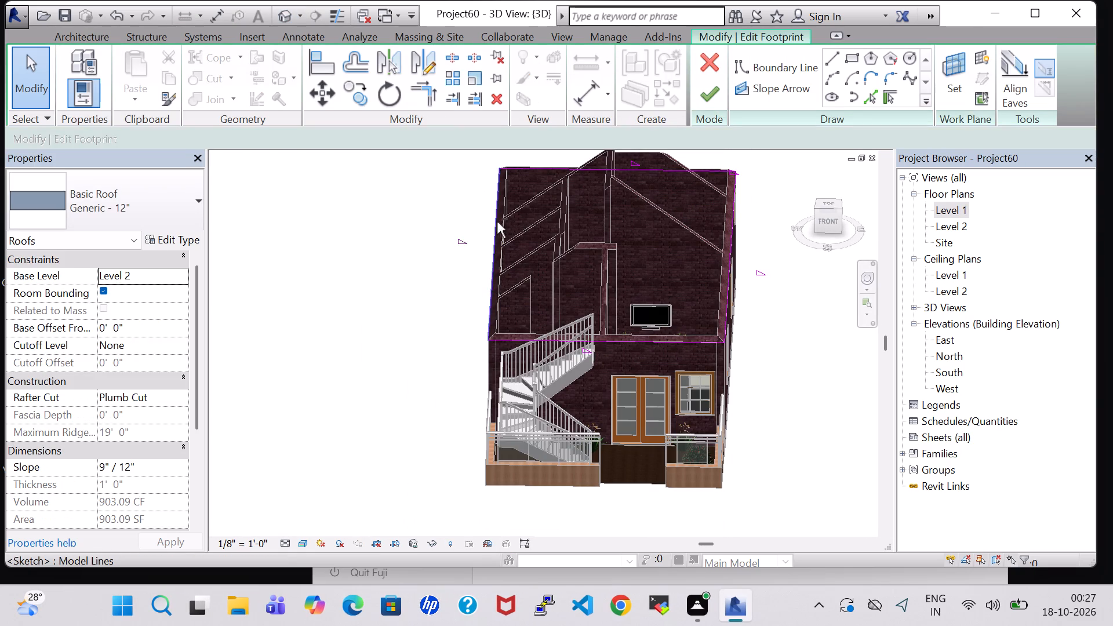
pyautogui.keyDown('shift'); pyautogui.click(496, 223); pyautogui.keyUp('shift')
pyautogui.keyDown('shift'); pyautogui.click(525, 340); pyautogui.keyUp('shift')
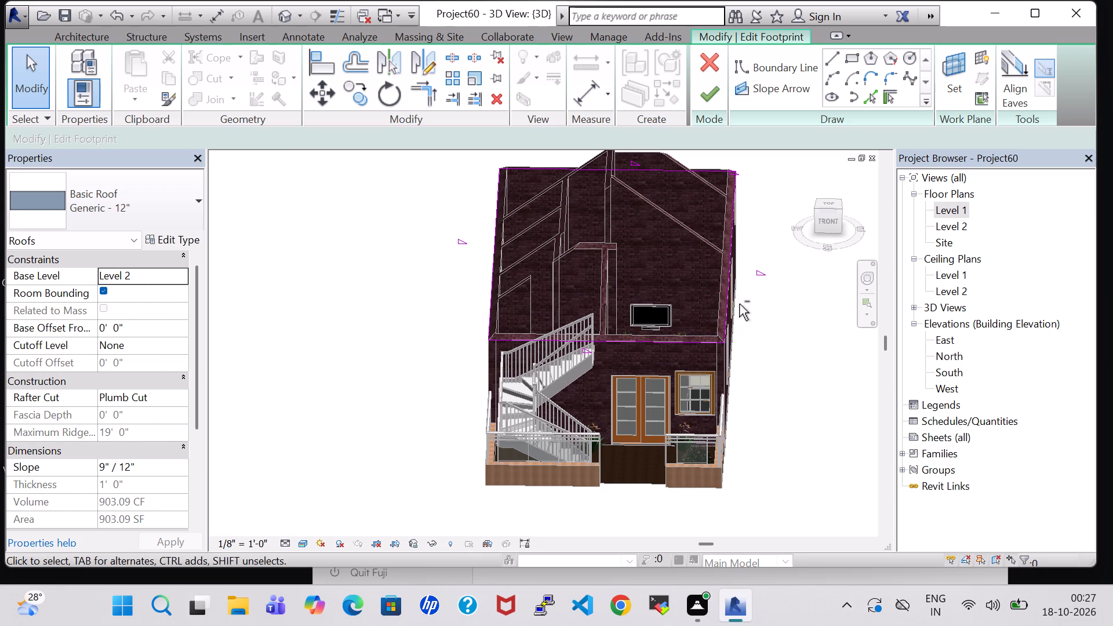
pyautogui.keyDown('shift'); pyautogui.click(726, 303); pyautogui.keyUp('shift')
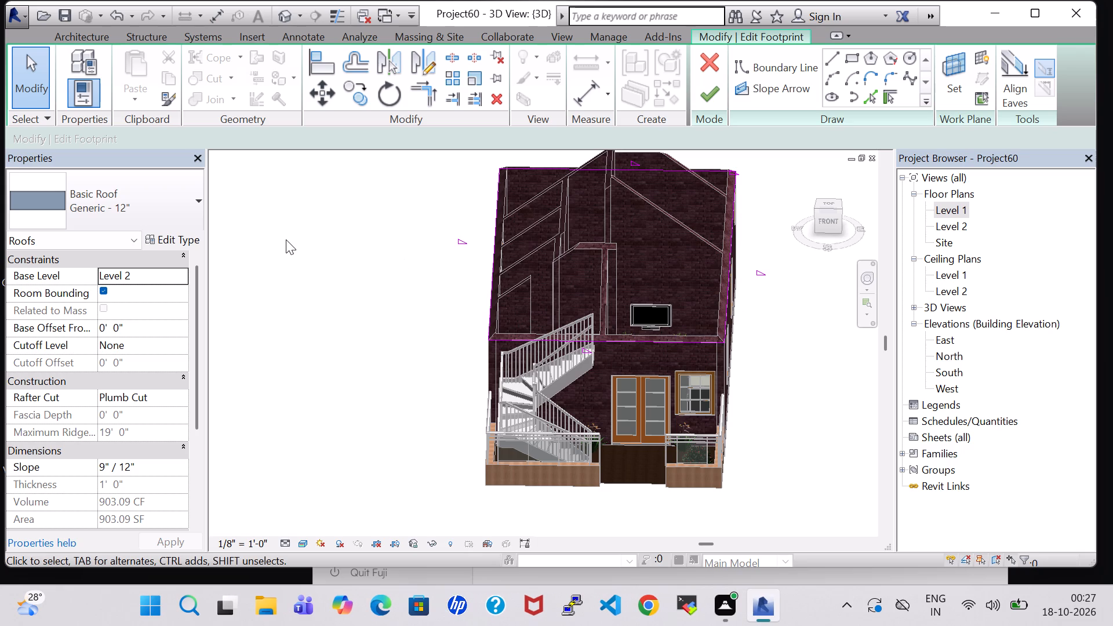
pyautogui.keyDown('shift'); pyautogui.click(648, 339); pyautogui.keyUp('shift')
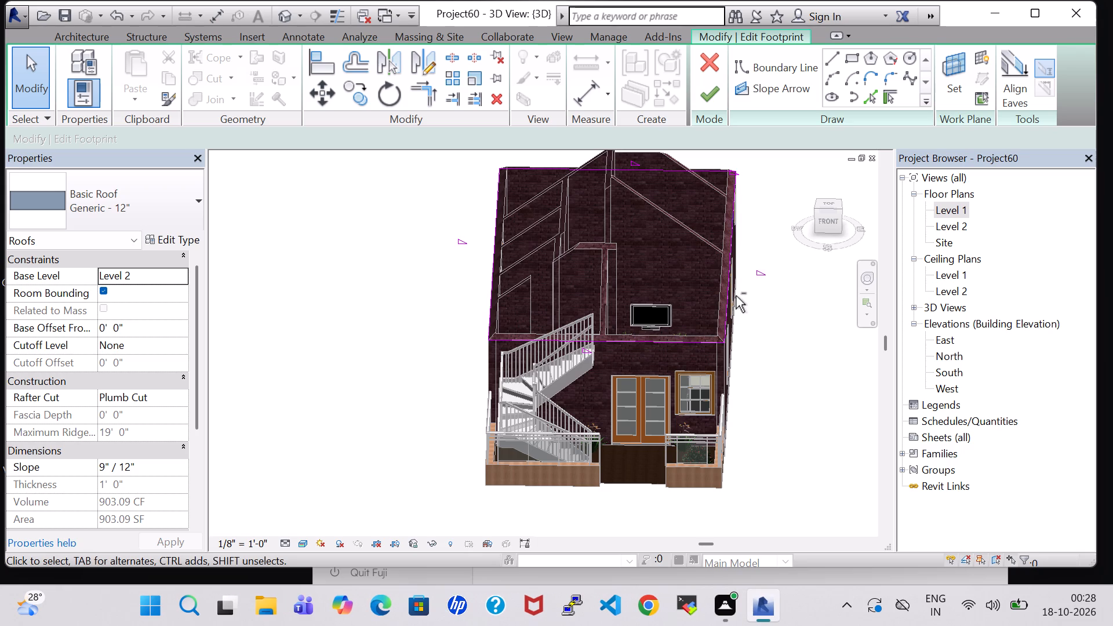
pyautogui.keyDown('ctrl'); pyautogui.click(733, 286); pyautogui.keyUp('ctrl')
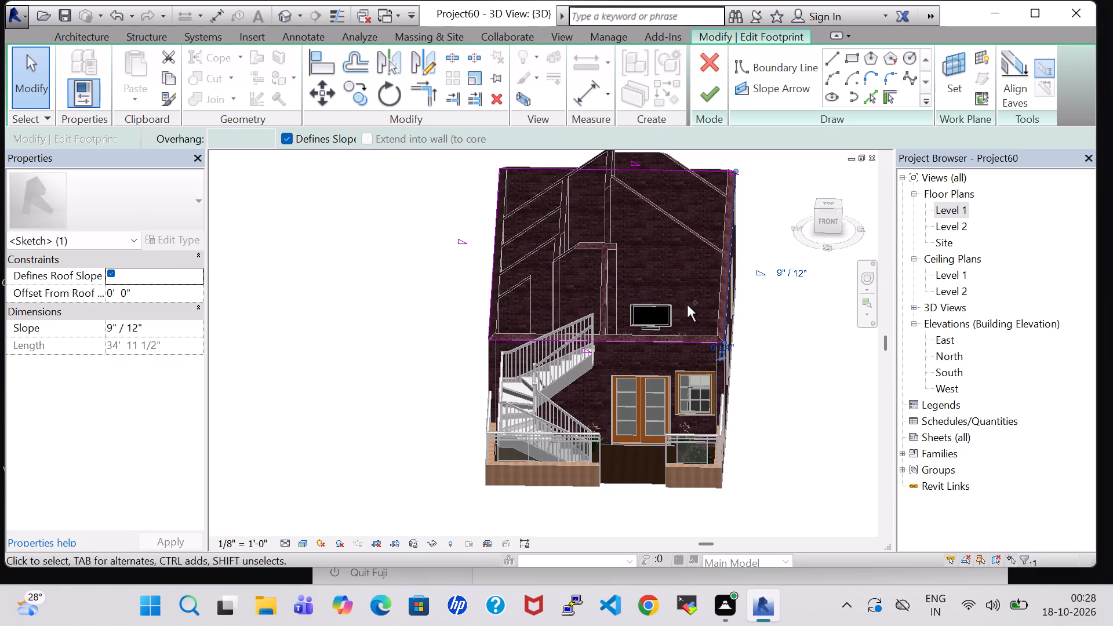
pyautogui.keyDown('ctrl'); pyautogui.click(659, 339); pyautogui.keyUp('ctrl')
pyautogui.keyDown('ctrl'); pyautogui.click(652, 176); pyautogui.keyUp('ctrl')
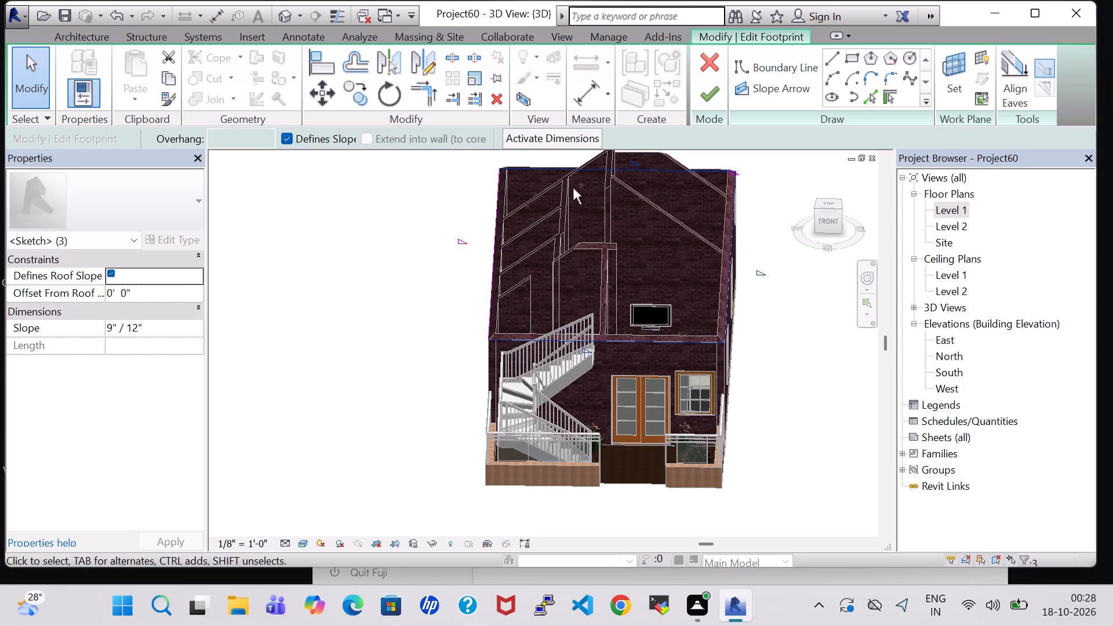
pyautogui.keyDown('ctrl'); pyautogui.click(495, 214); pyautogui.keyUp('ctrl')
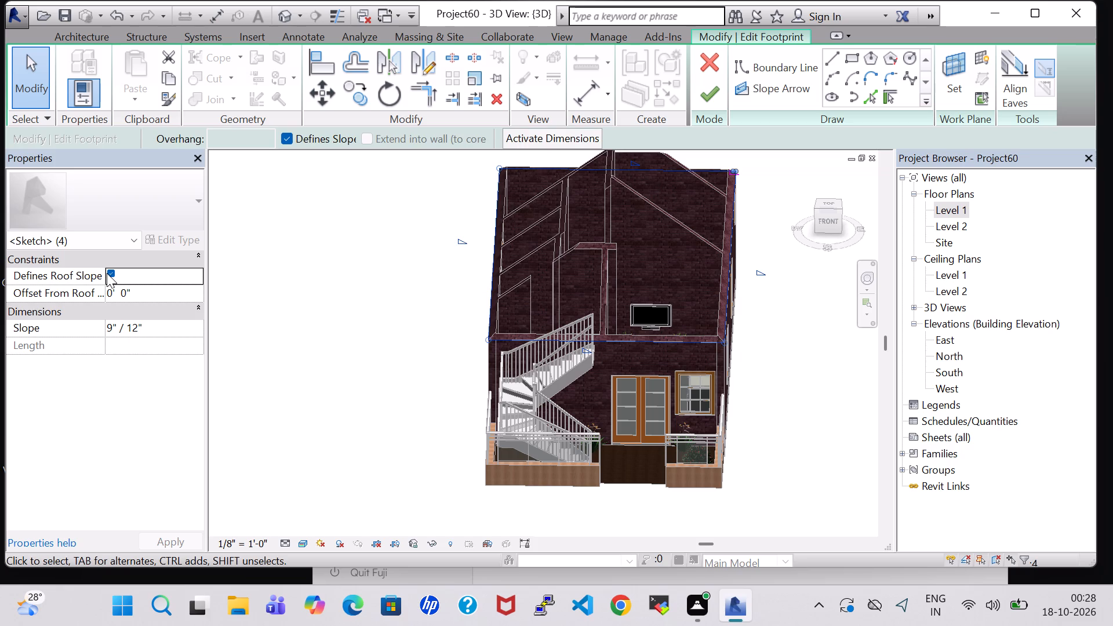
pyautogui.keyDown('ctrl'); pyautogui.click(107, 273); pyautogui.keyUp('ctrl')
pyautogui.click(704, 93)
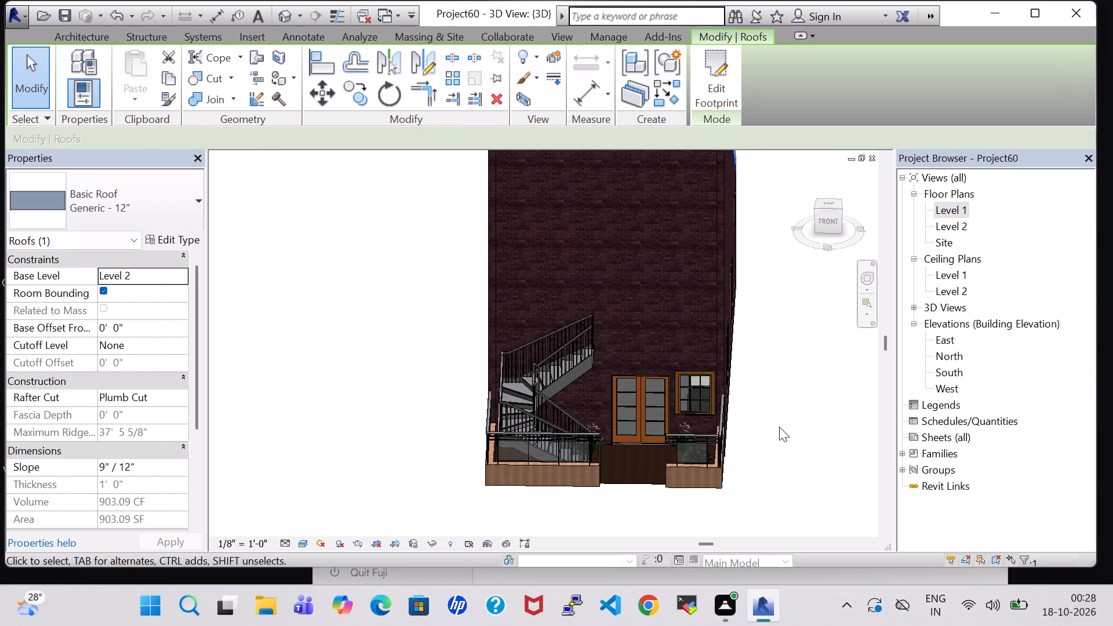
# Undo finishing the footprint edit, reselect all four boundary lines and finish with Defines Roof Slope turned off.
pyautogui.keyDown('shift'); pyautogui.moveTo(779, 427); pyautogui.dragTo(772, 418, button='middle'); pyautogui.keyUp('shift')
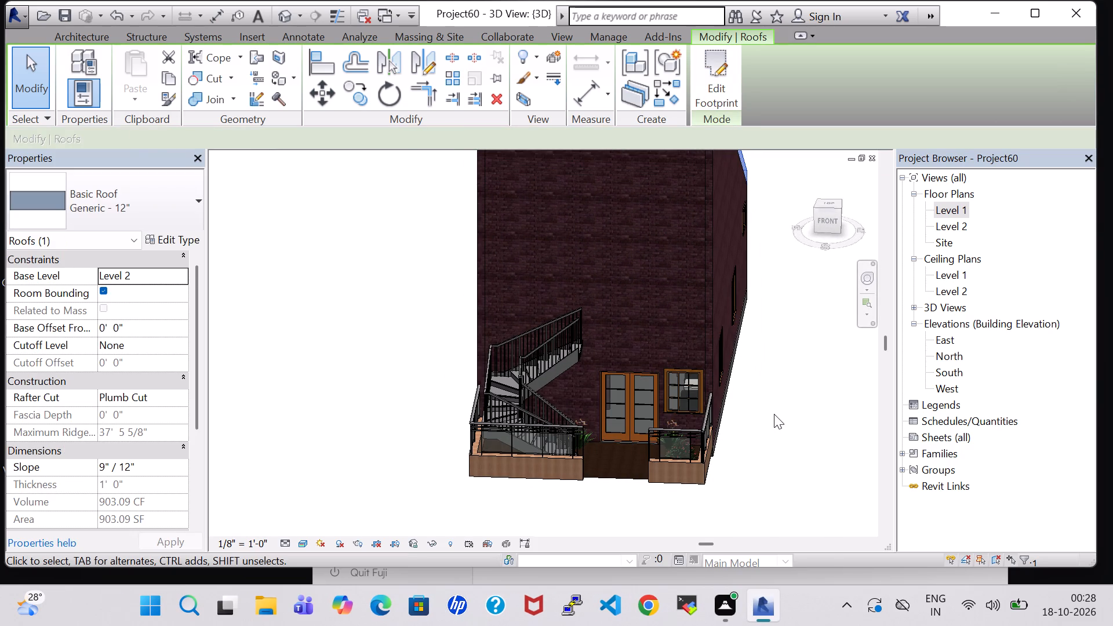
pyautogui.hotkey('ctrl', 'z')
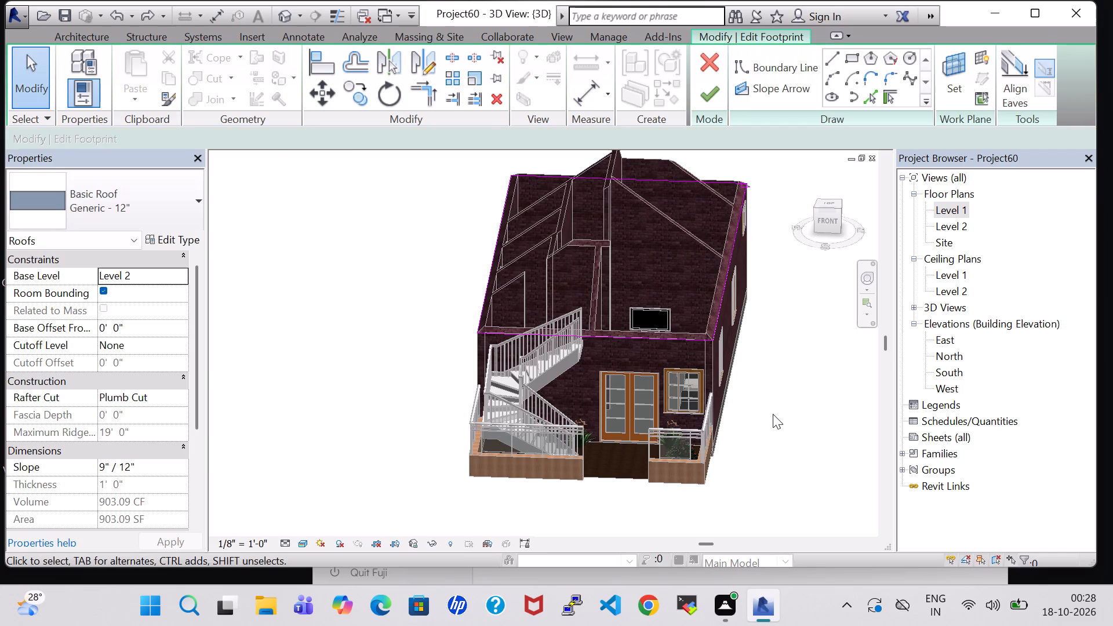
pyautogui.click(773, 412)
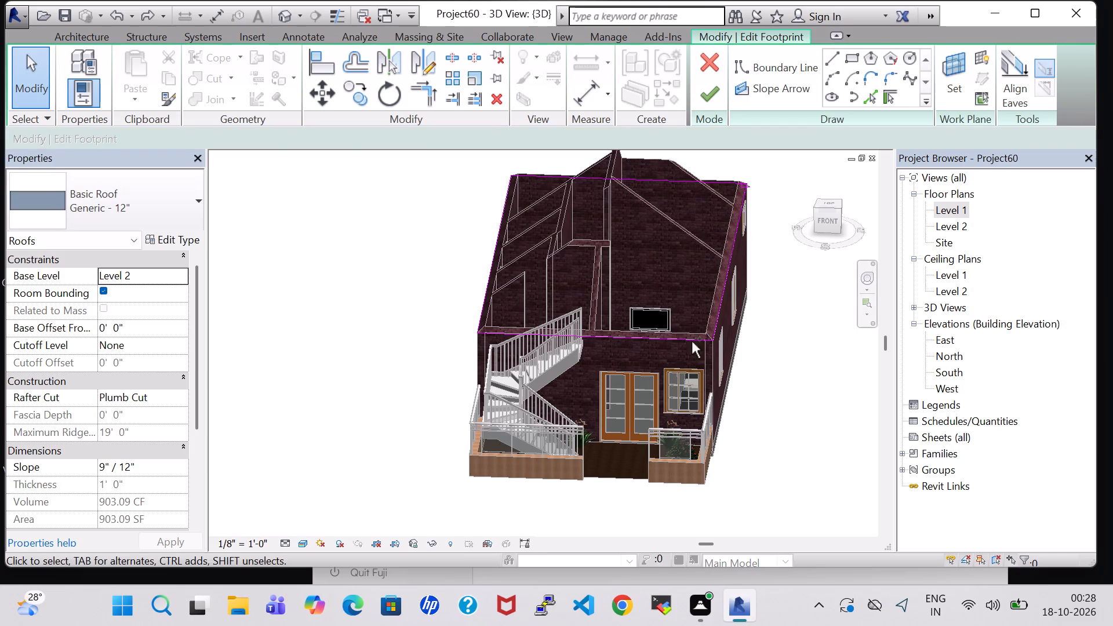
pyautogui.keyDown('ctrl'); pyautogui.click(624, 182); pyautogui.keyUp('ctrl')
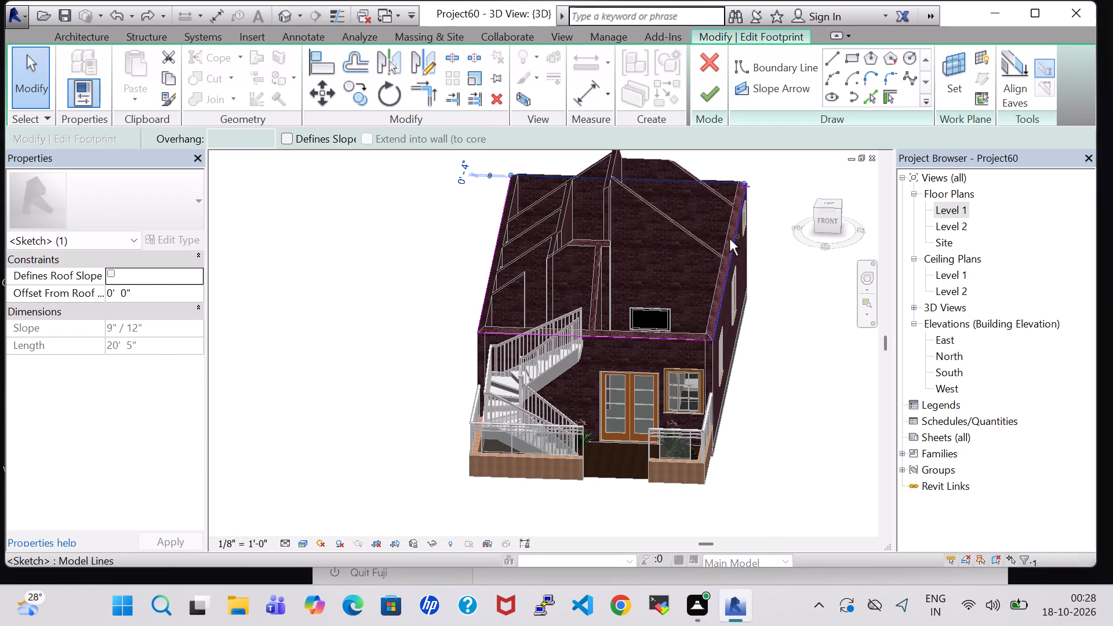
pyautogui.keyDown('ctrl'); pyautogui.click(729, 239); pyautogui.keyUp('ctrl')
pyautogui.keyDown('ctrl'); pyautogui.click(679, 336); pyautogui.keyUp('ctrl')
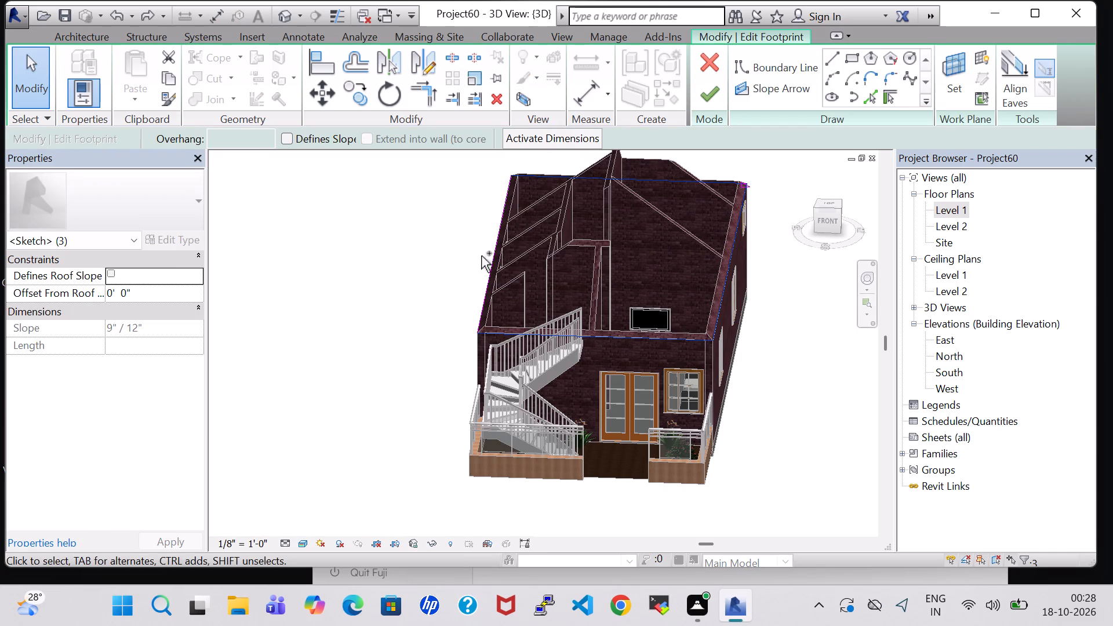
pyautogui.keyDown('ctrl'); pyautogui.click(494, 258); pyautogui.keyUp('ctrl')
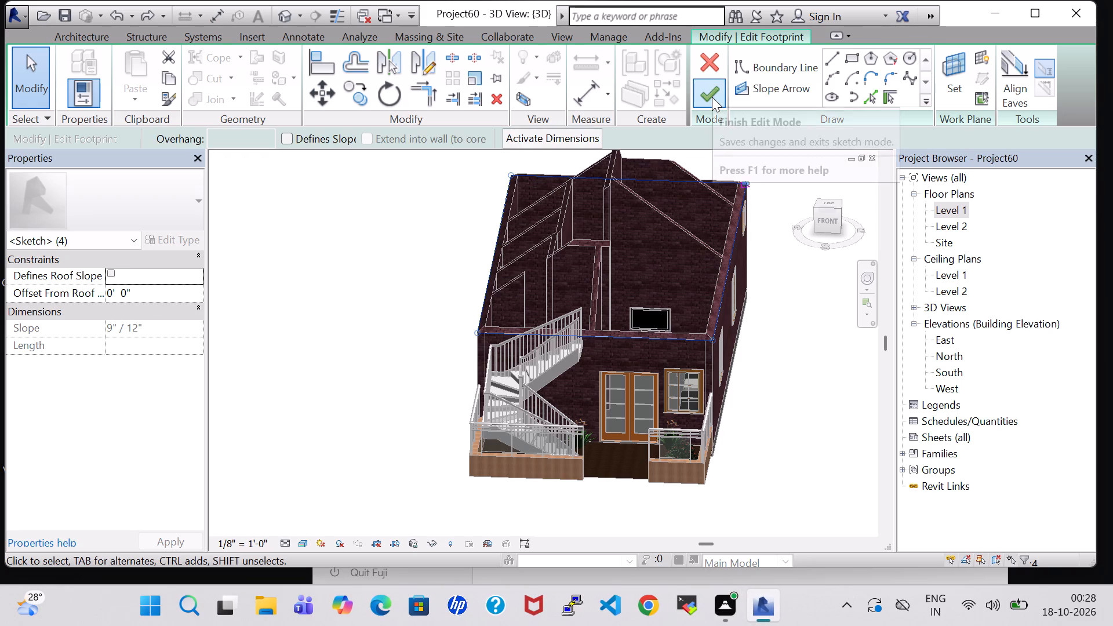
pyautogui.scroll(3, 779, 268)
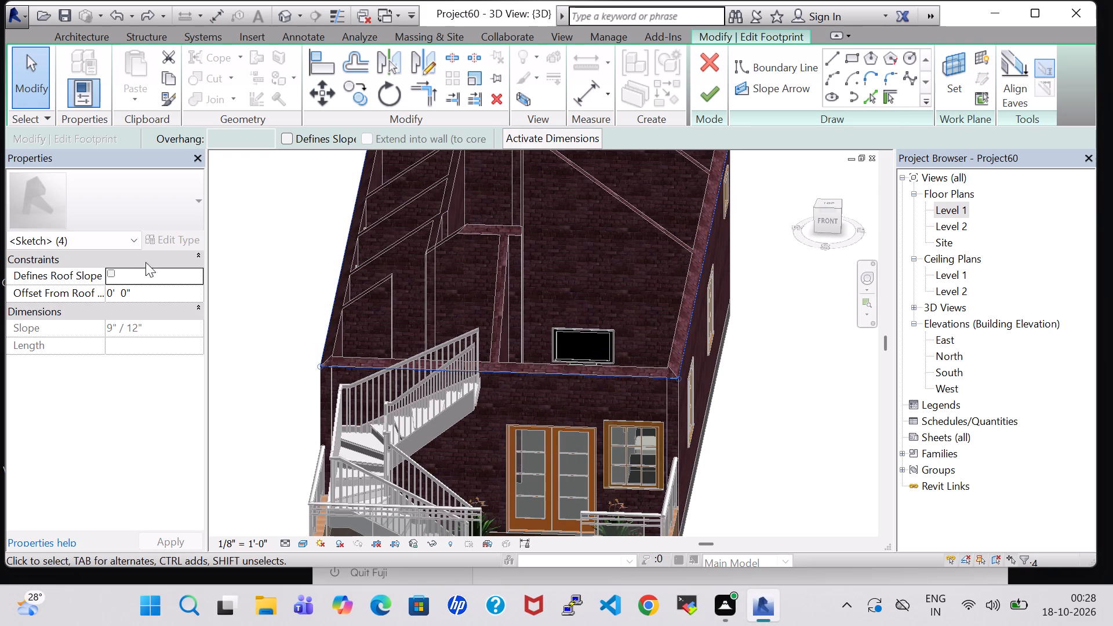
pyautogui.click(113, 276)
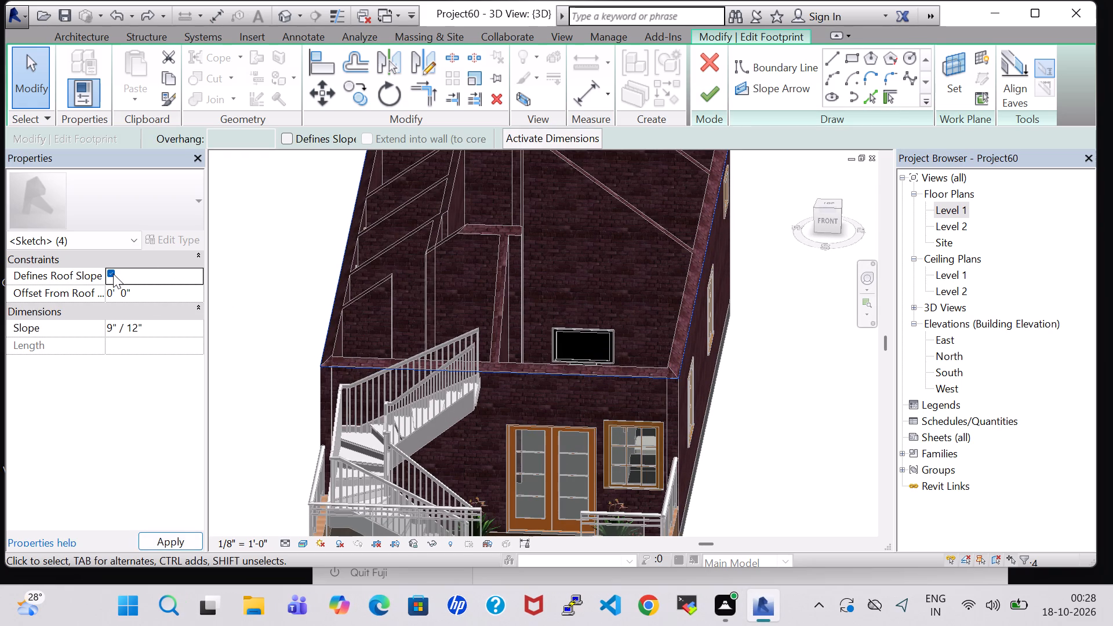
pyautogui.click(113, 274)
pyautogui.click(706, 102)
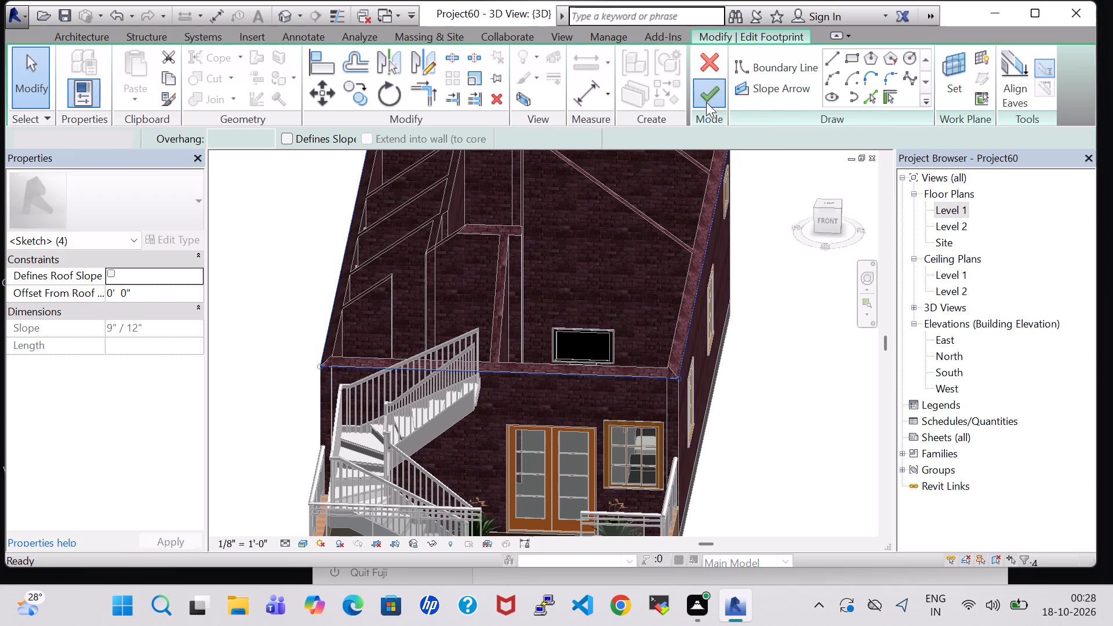
# Delete the flat Generic - 12" roof from the house in the 3D view.
pyautogui.scroll(-6, 739, 337)
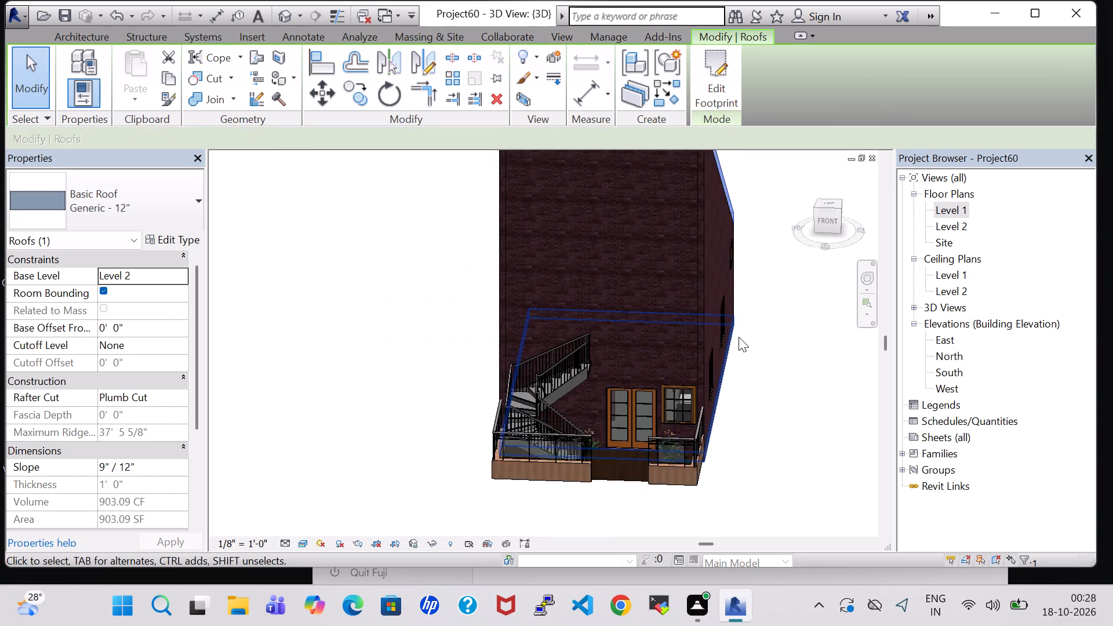
pyautogui.scroll(-2, 739, 337)
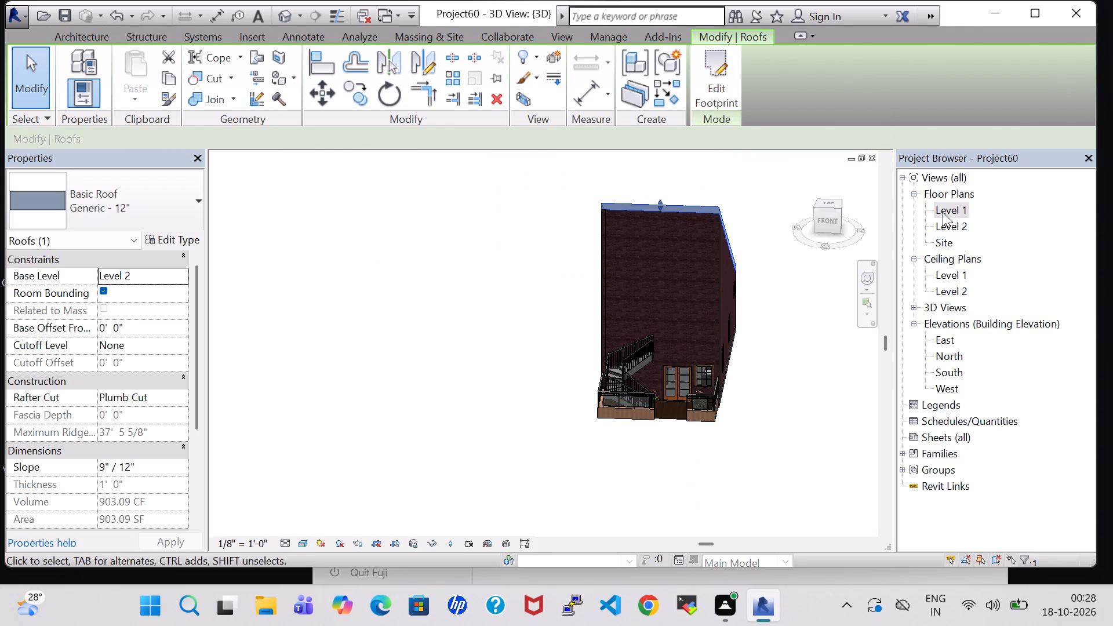
pyautogui.doubleClick(943, 212)
pyautogui.scroll(-3, 796, 262)
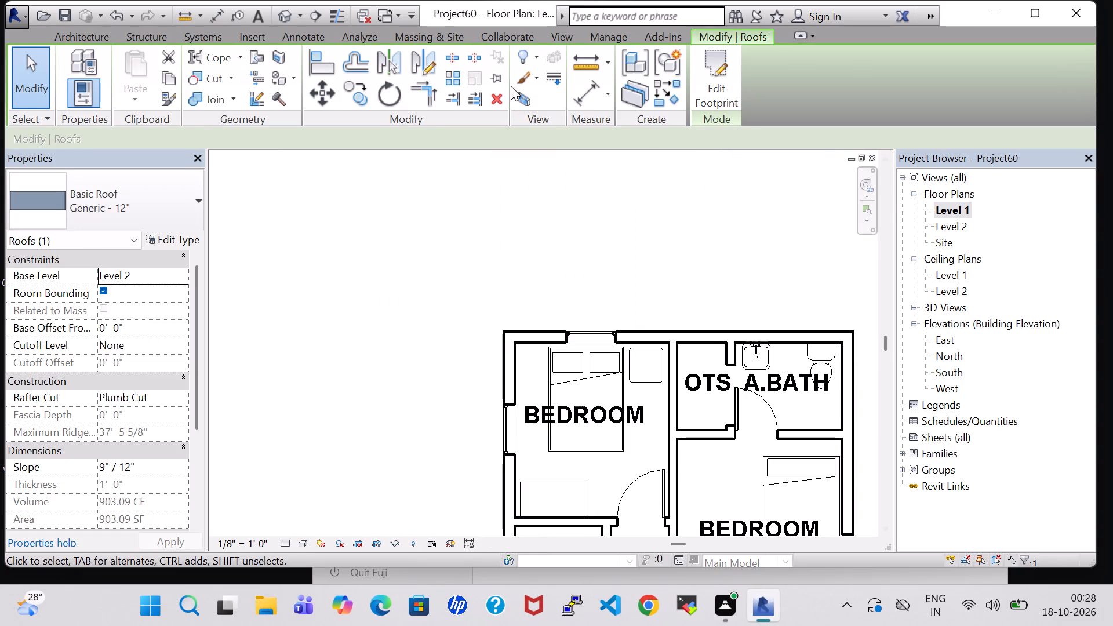
pyautogui.click(287, 20)
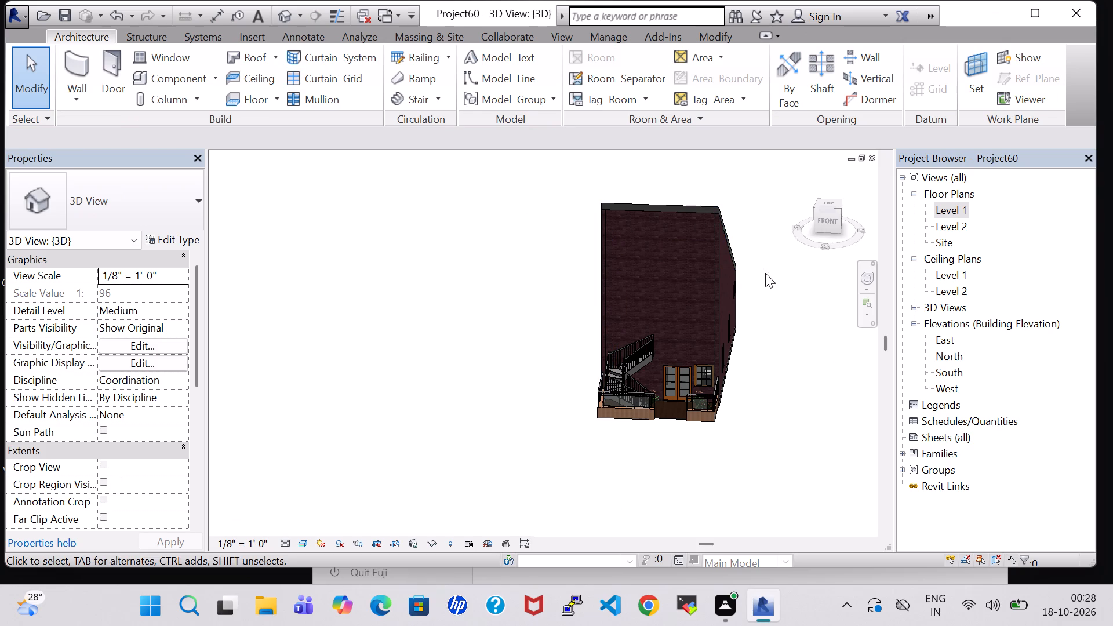
pyautogui.keyDown('shift'); pyautogui.moveTo(766, 278); pyautogui.dragTo(769, 390, button='middle'); pyautogui.keyUp('shift')
pyautogui.doubleClick(711, 263)
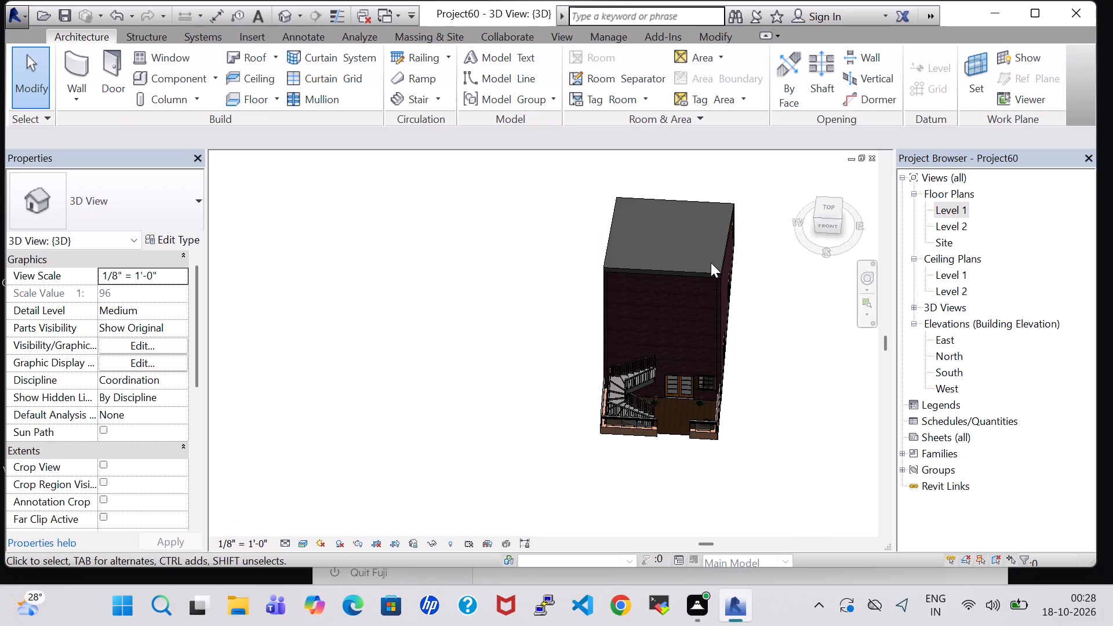
pyautogui.click(683, 270)
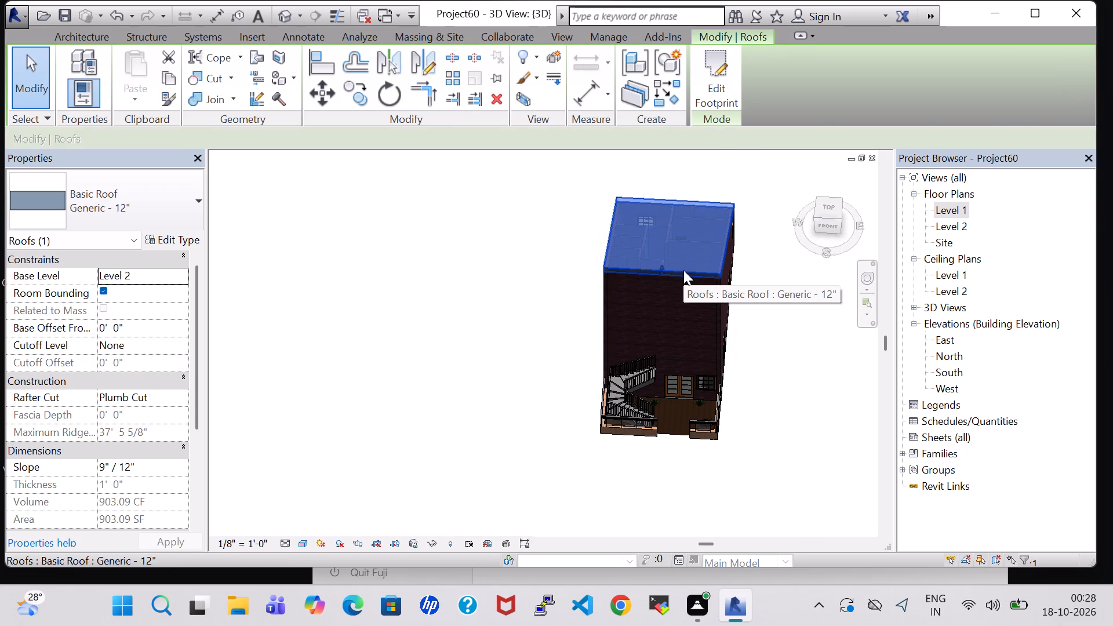
pyautogui.press('Delete')
pyautogui.click(790, 307)
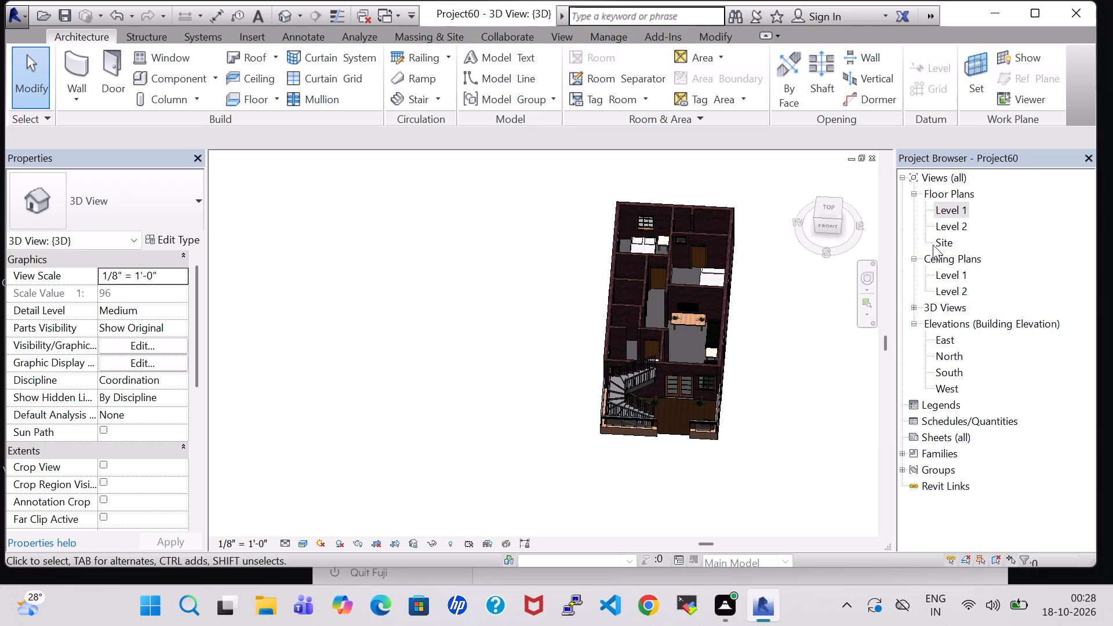
# Start a new footprint roof based on Level 2 from the Level 1 plan and draw its 20' 8" north boundary.
pyautogui.doubleClick(952, 210)
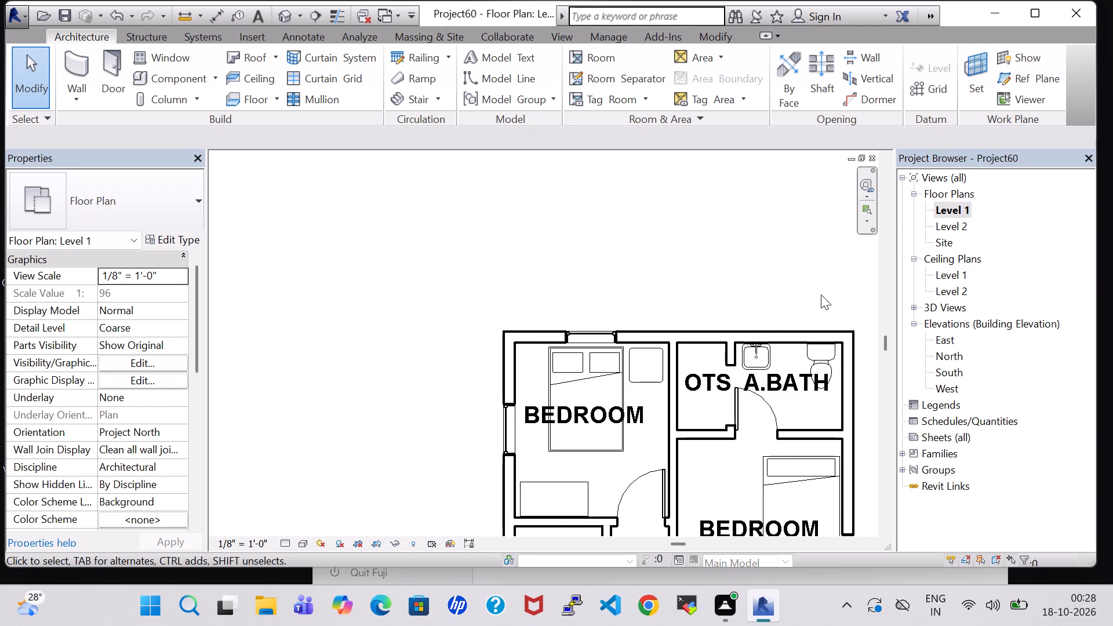
pyautogui.scroll(-4, 778, 318)
pyautogui.moveTo(736, 186); pyautogui.dragTo(572, 184, button='middle')
pyautogui.click(254, 54)
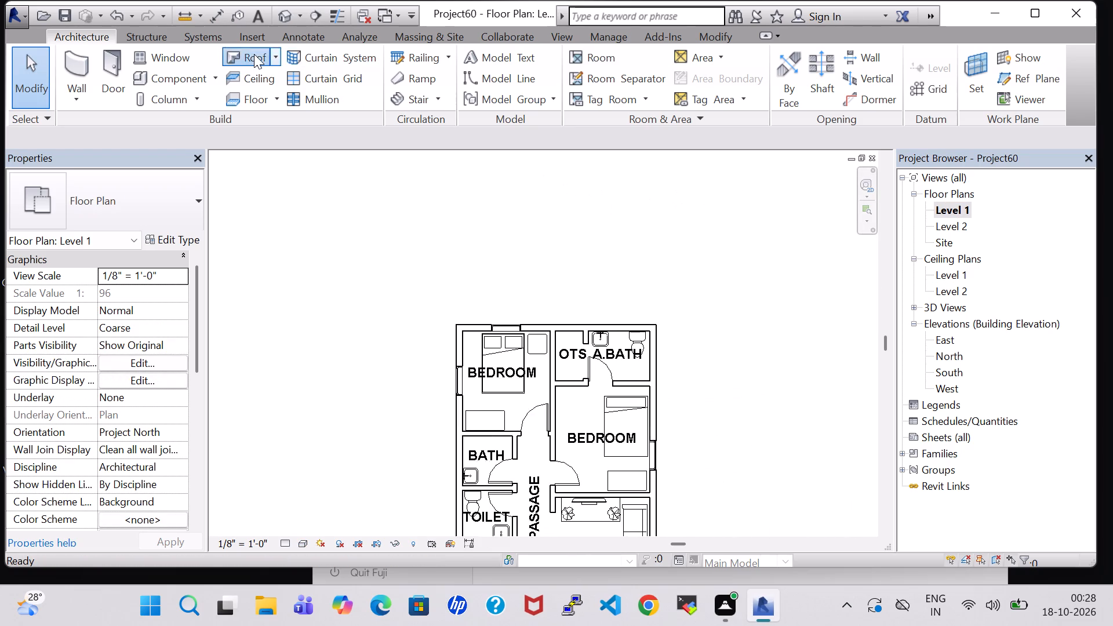
pyautogui.click(535, 339)
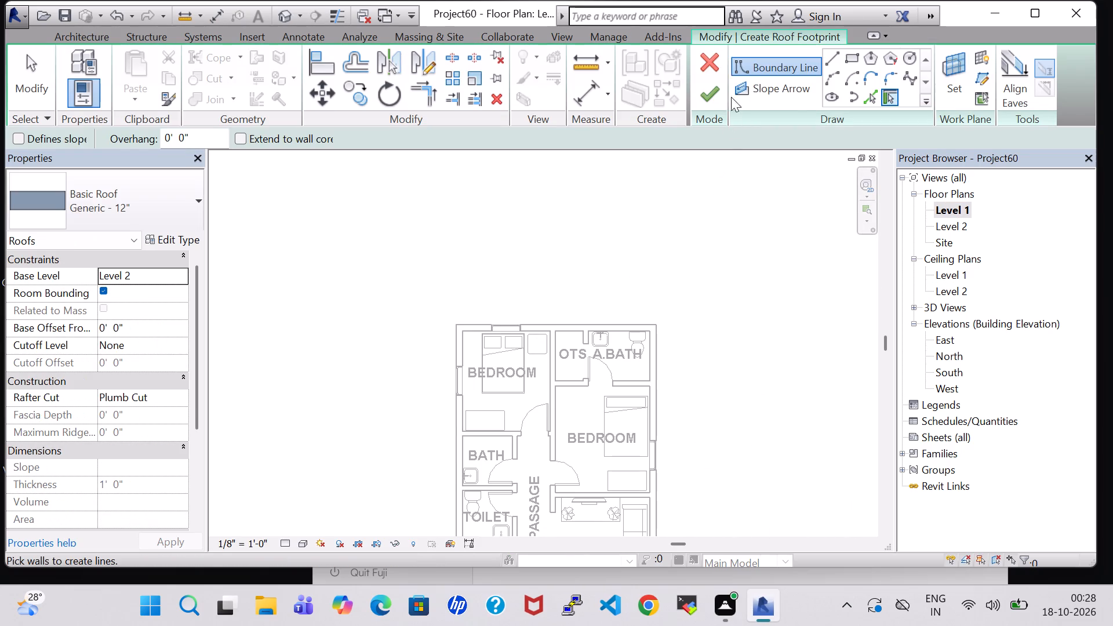
pyautogui.click(833, 62)
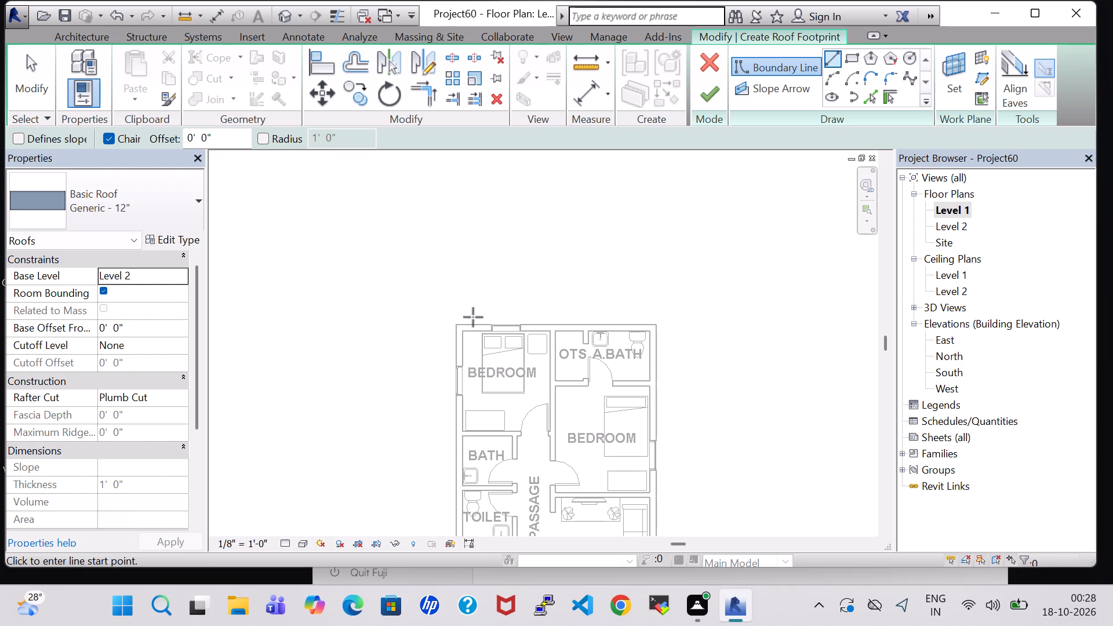
pyautogui.click(455, 325)
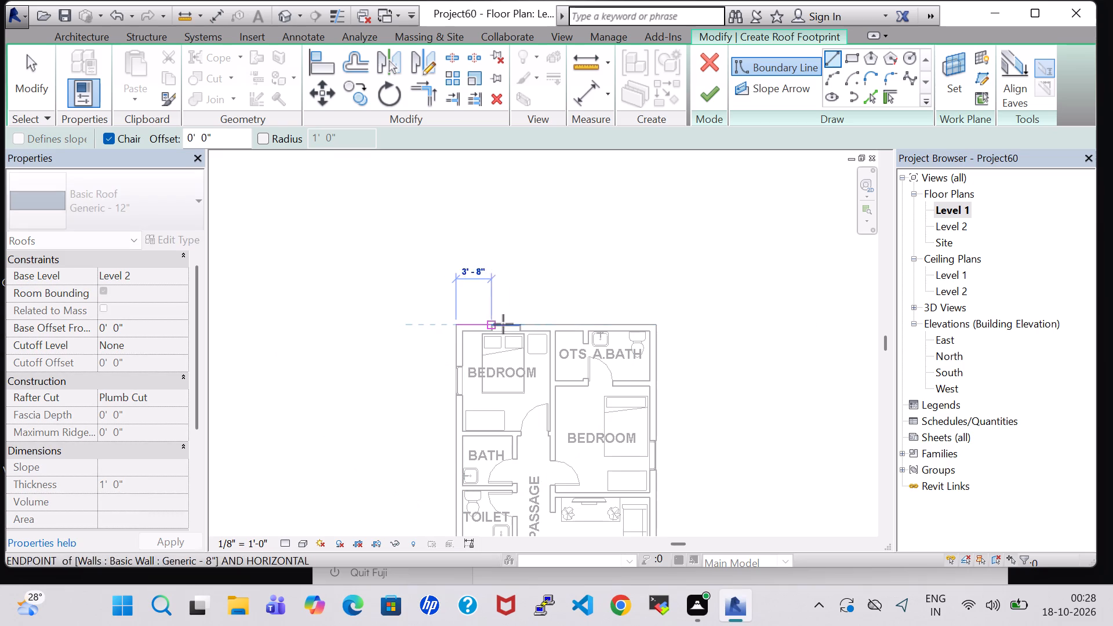
pyautogui.click(656, 326)
# Draw the roof boundary 34' 11 1/2" down the outer east wall and 20' 8" along the wall between house and porch.
pyautogui.moveTo(652, 453); pyautogui.dragTo(647, 300, button='middle')
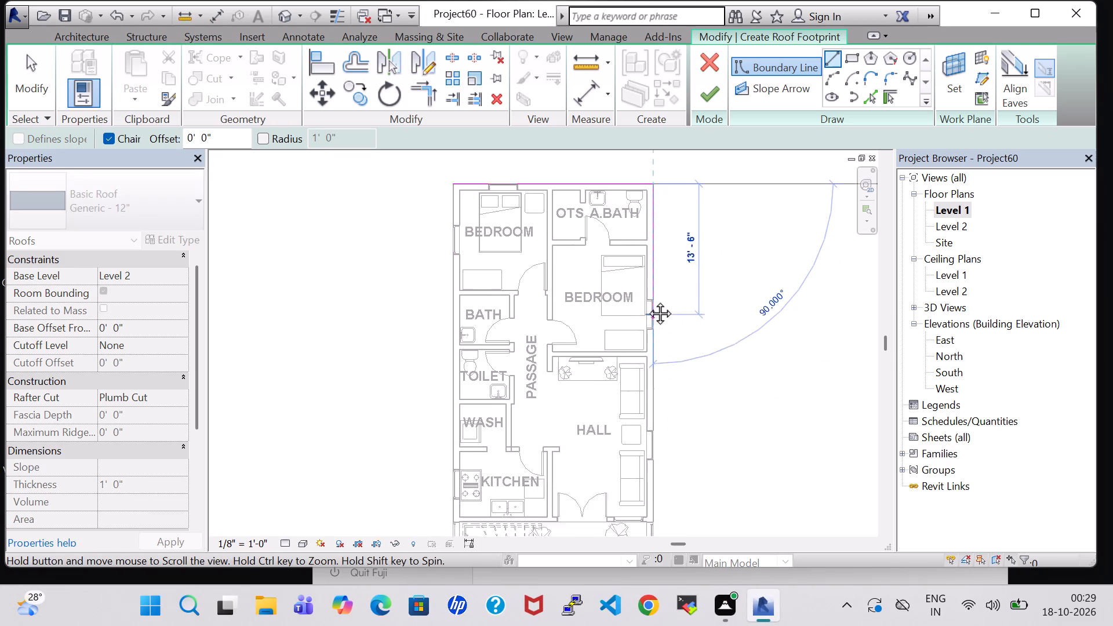
pyautogui.moveTo(647, 300); pyautogui.dragTo(646, 285, button='middle')
pyautogui.click(653, 494)
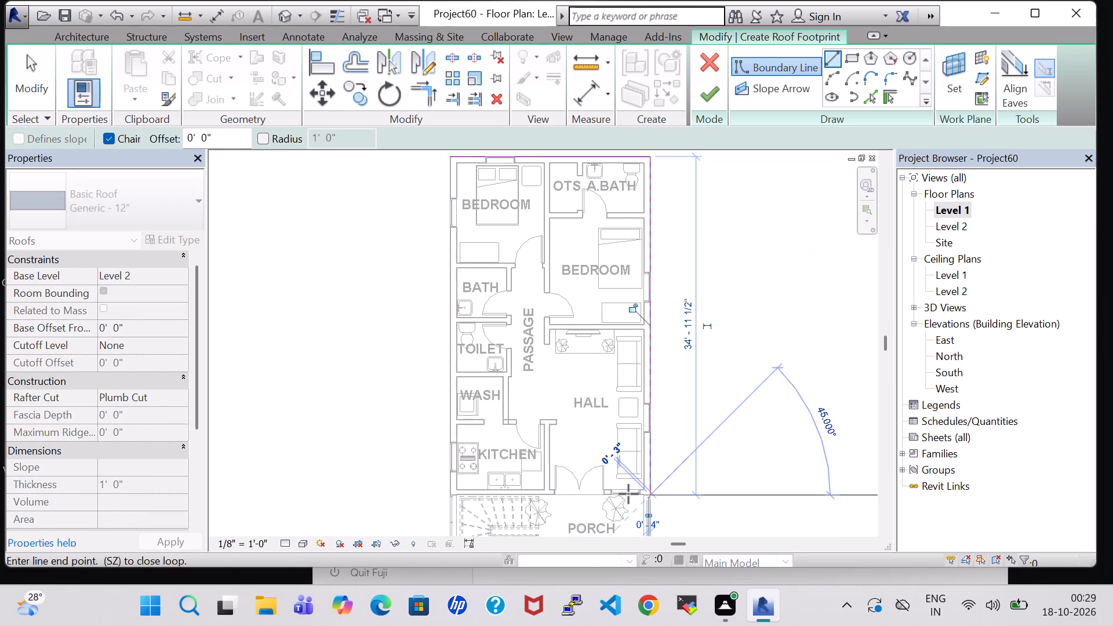
pyautogui.click(447, 493)
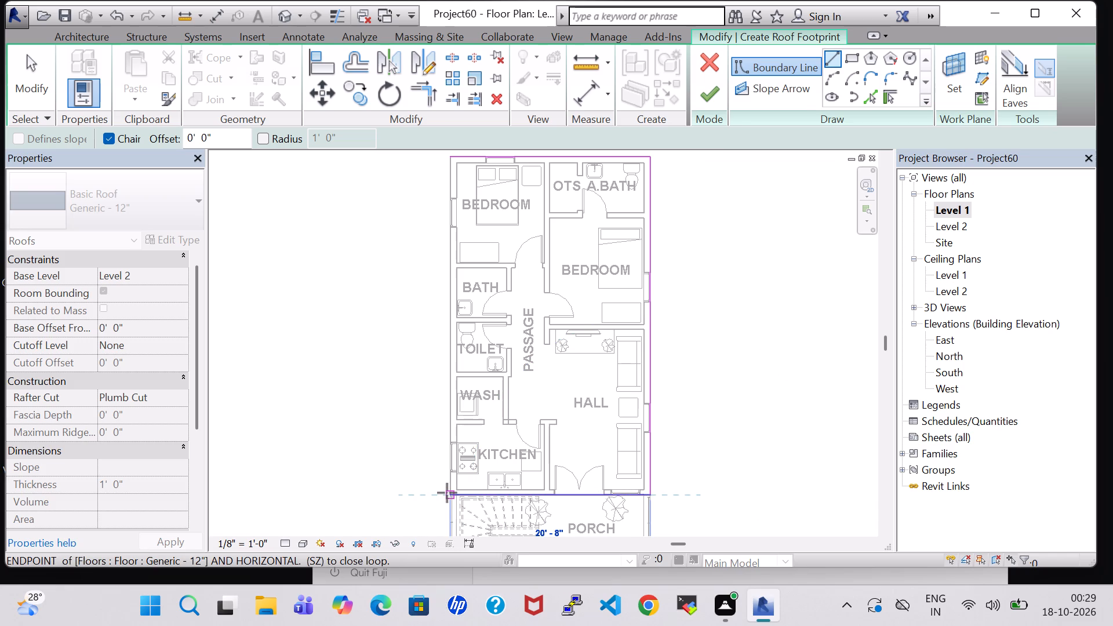
# Close the roof boundary up the outer west wall, finish the footprint roof, and attach the highlighted walls to it.
pyautogui.click(448, 154)
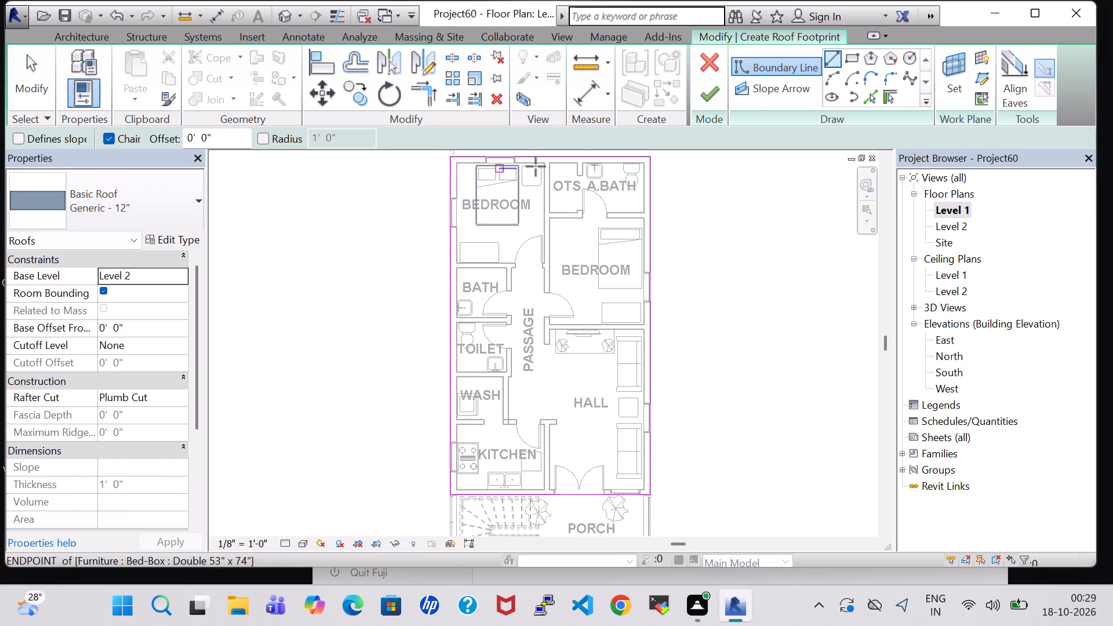
pyautogui.click(710, 101)
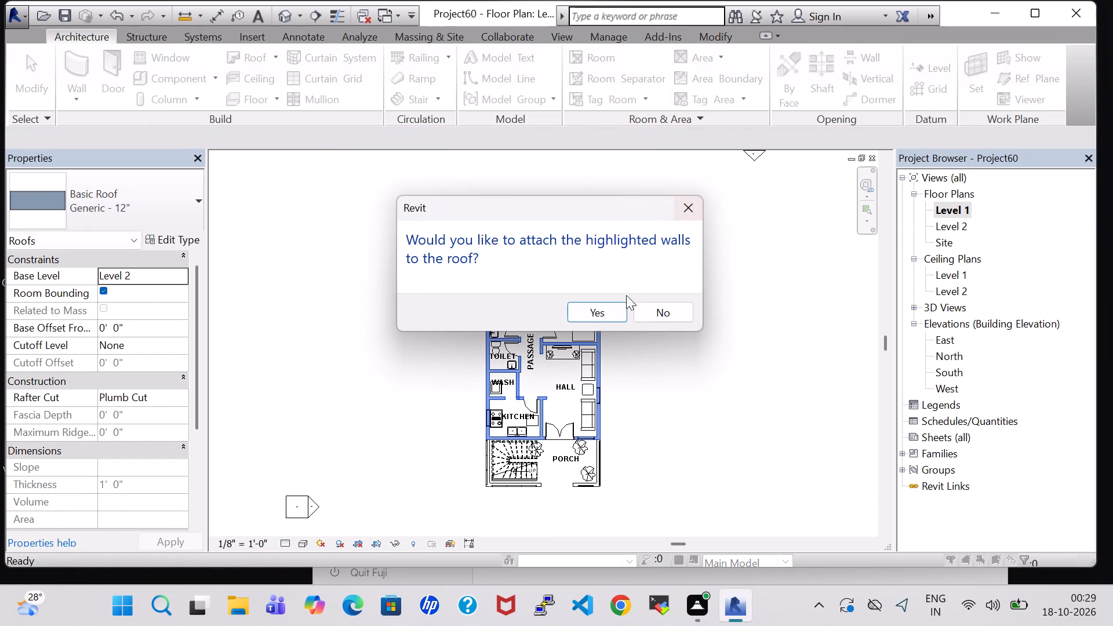
pyautogui.click(617, 310)
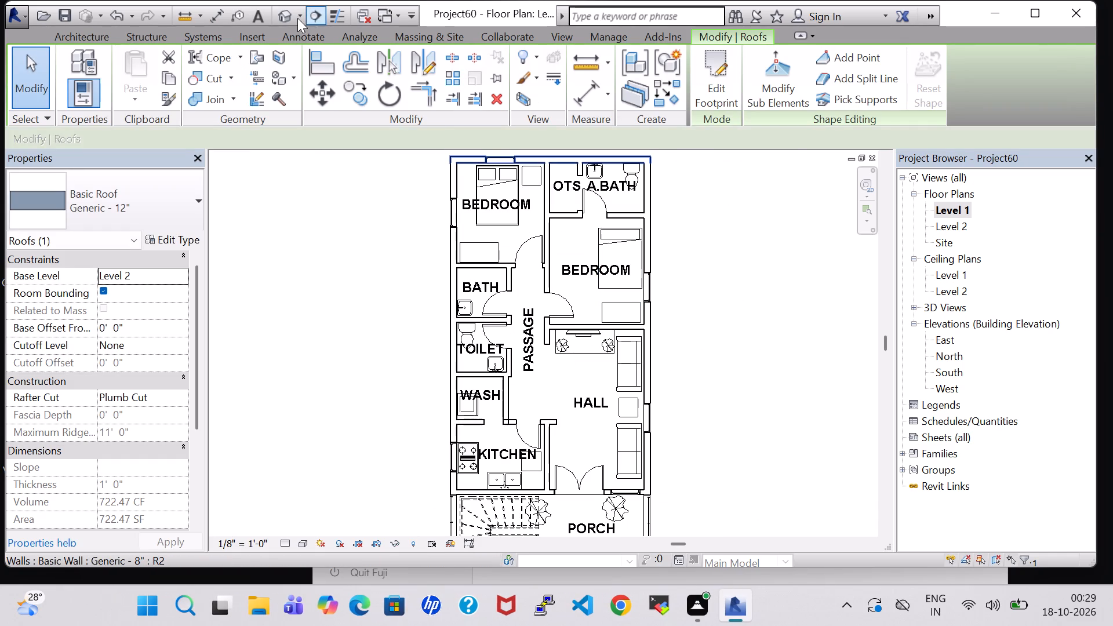
# In the 3D view, set the structure layer material of the Generic - 12" roof type to Brick, Soldier Course.
pyautogui.click(293, 17)
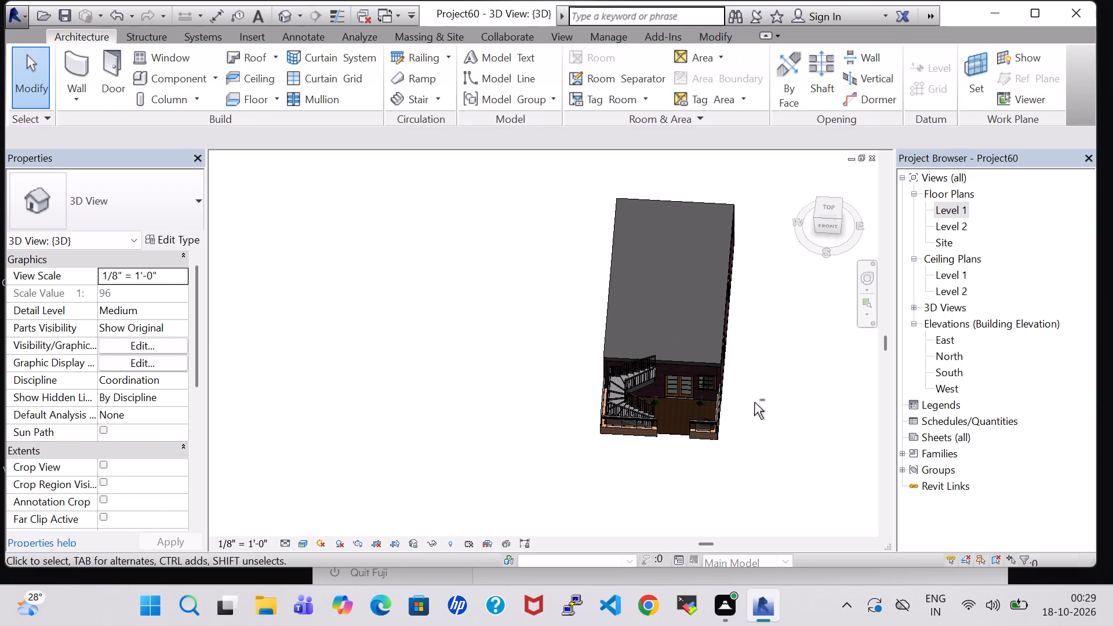
pyautogui.keyDown('shift'); pyautogui.moveTo(754, 402); pyautogui.dragTo(776, 265, button='middle'); pyautogui.keyUp('shift')
pyautogui.click(729, 327)
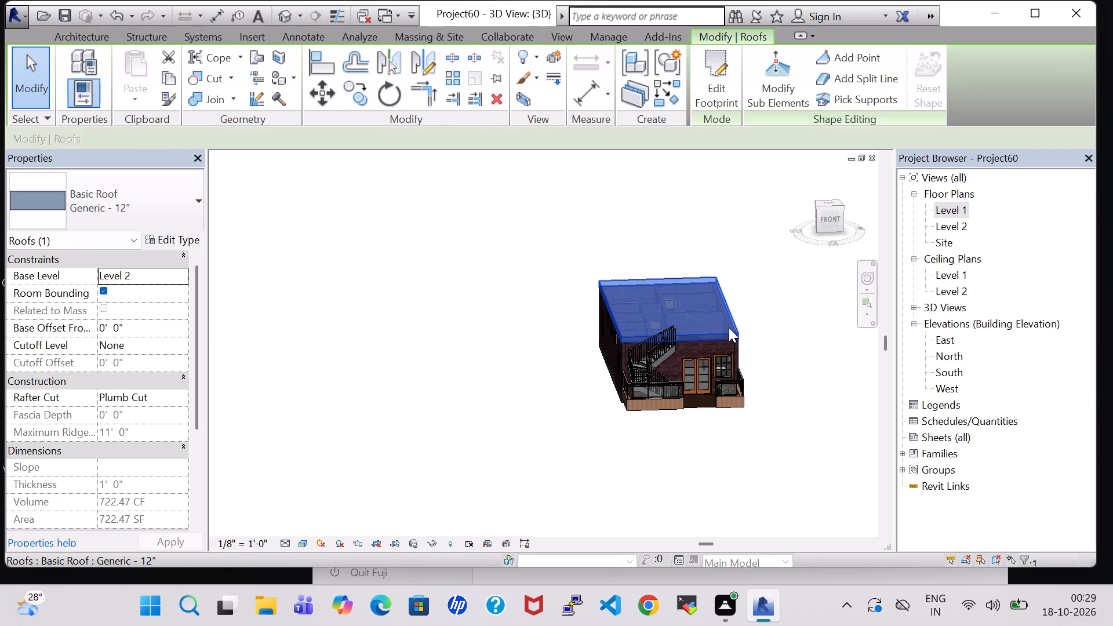
pyautogui.click(157, 238)
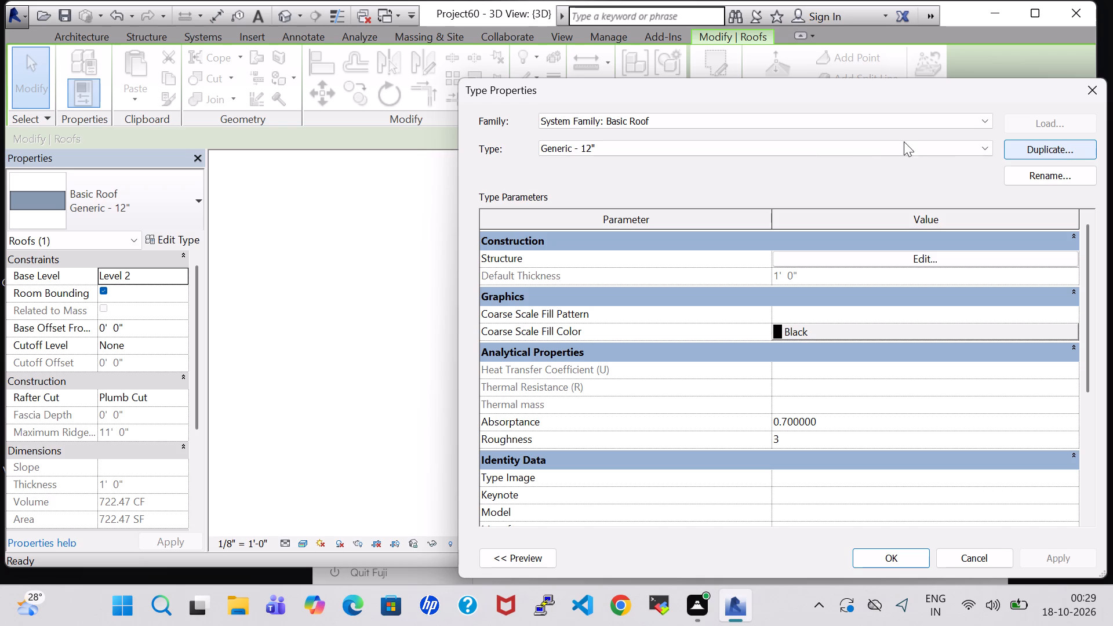
pyautogui.click(967, 256)
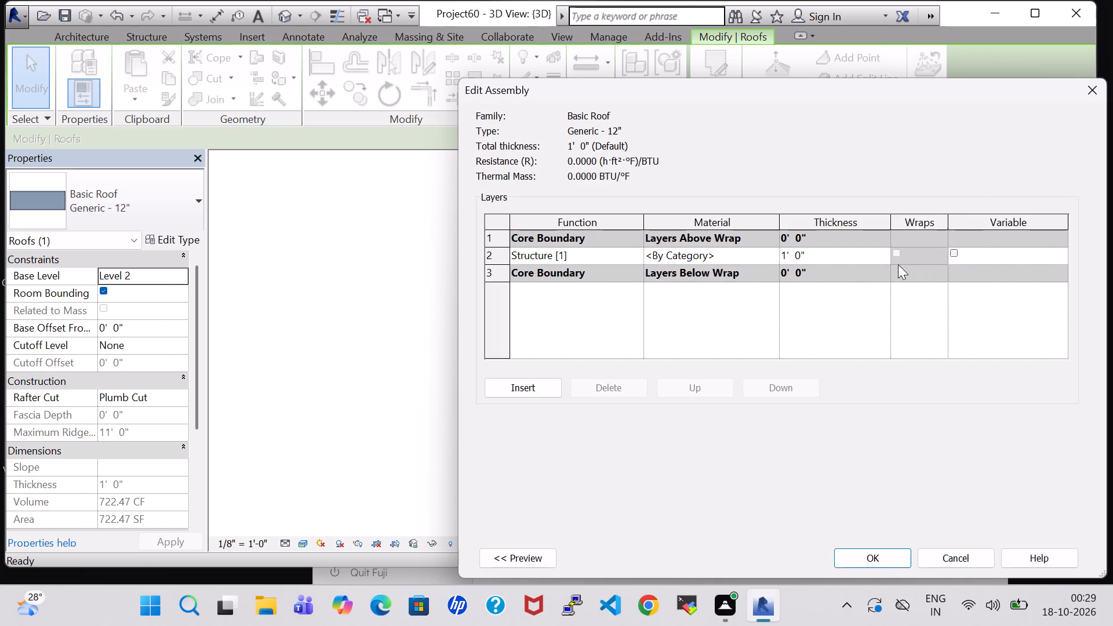
pyautogui.click(941, 555)
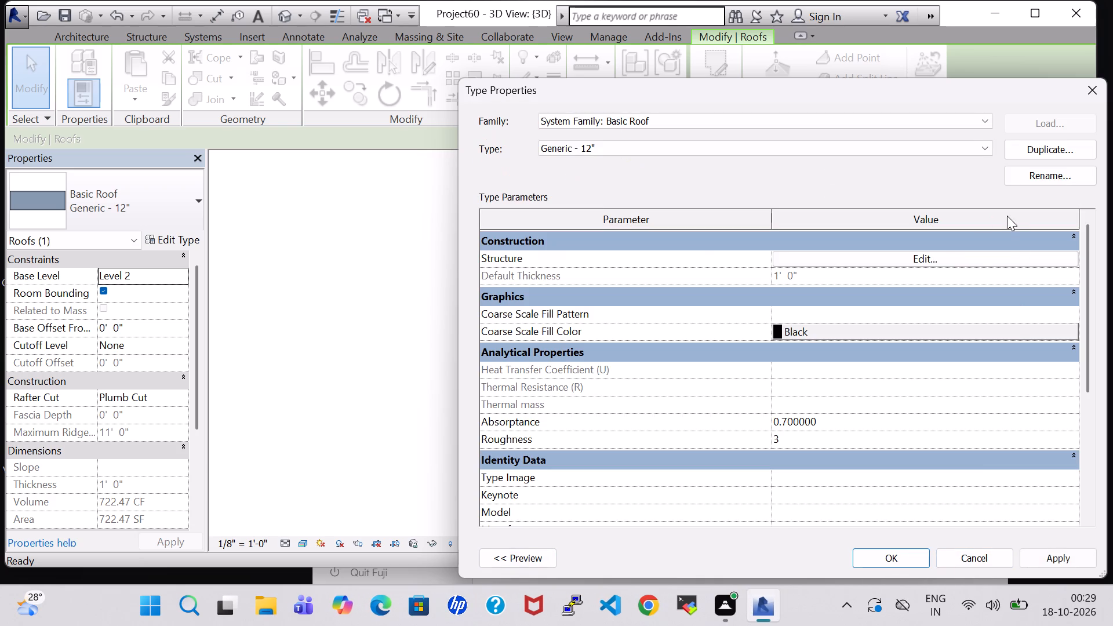
pyautogui.click(939, 259)
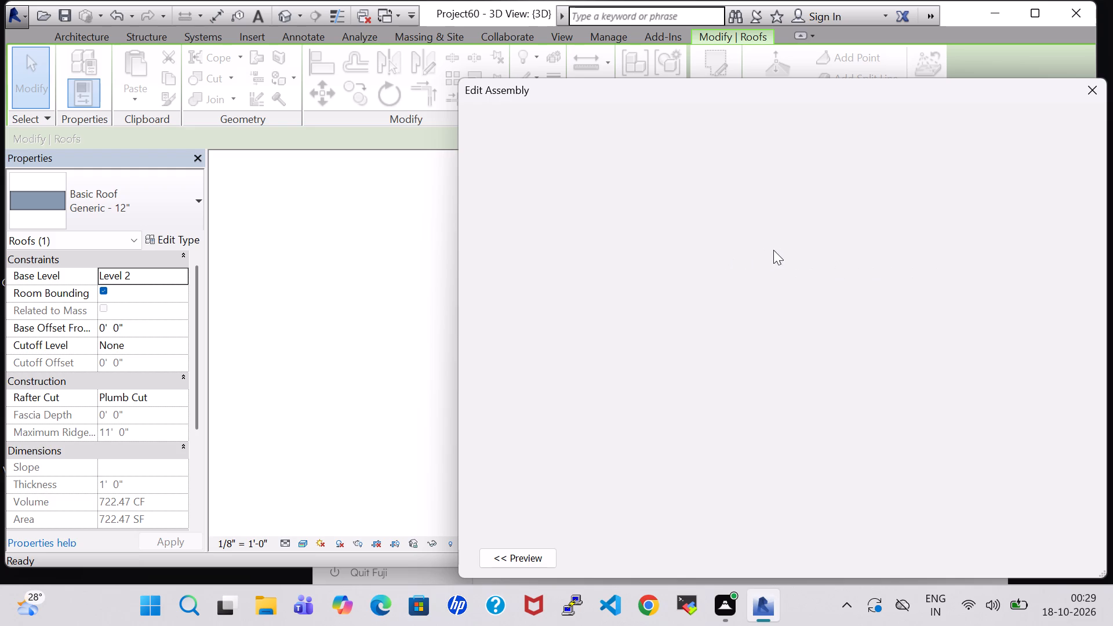
pyautogui.click(773, 250)
pyautogui.click(235, 354)
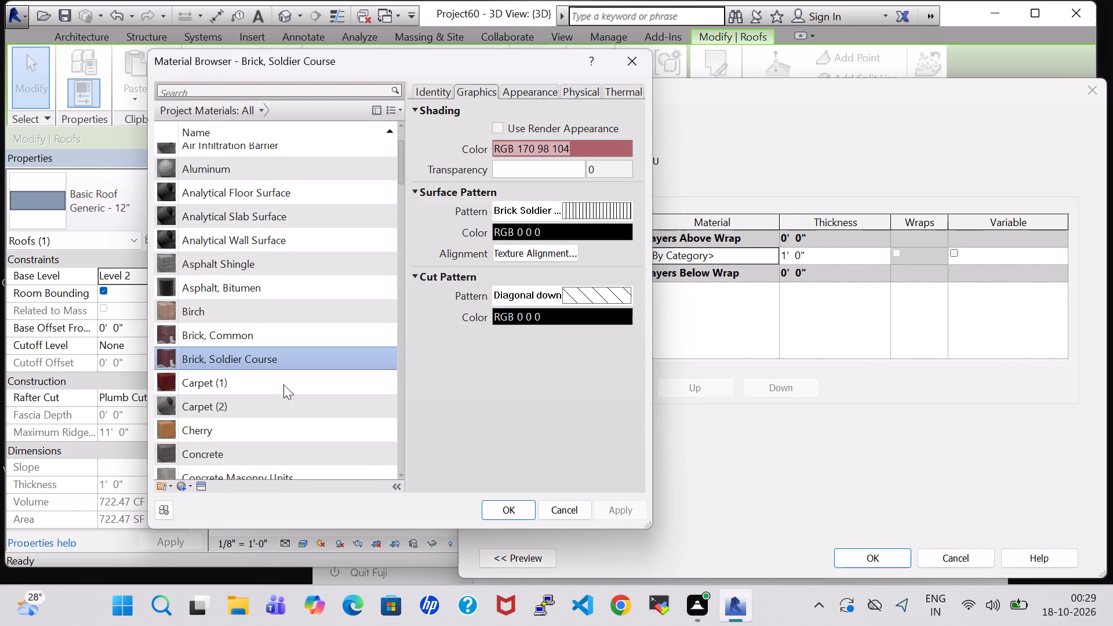
pyautogui.click(517, 507)
pyautogui.click(876, 558)
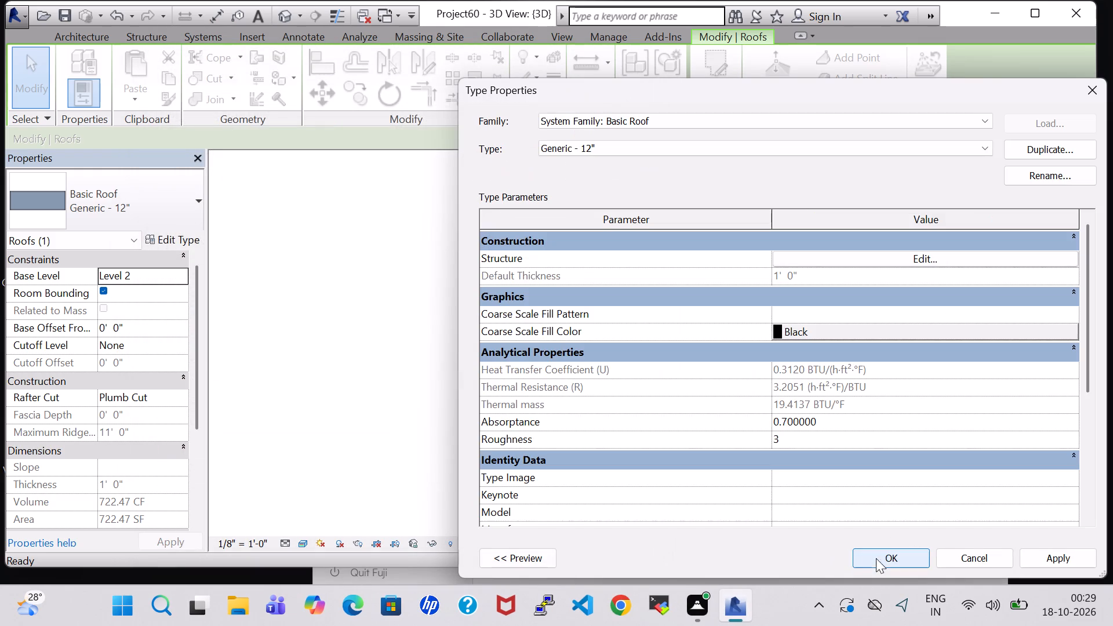
pyautogui.click(893, 560)
pyautogui.click(816, 441)
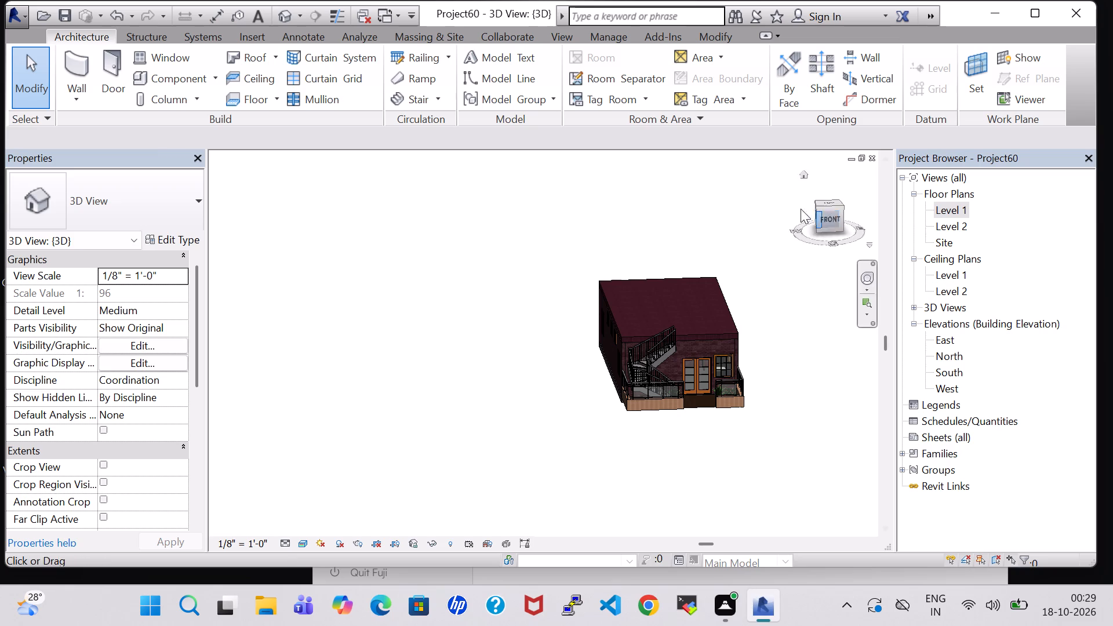
# Start a Handrail - Rectangular railing in the Level 1 plan and sketch its path down the east wall's centre to the porch wall.
pyautogui.doubleClick(961, 201)
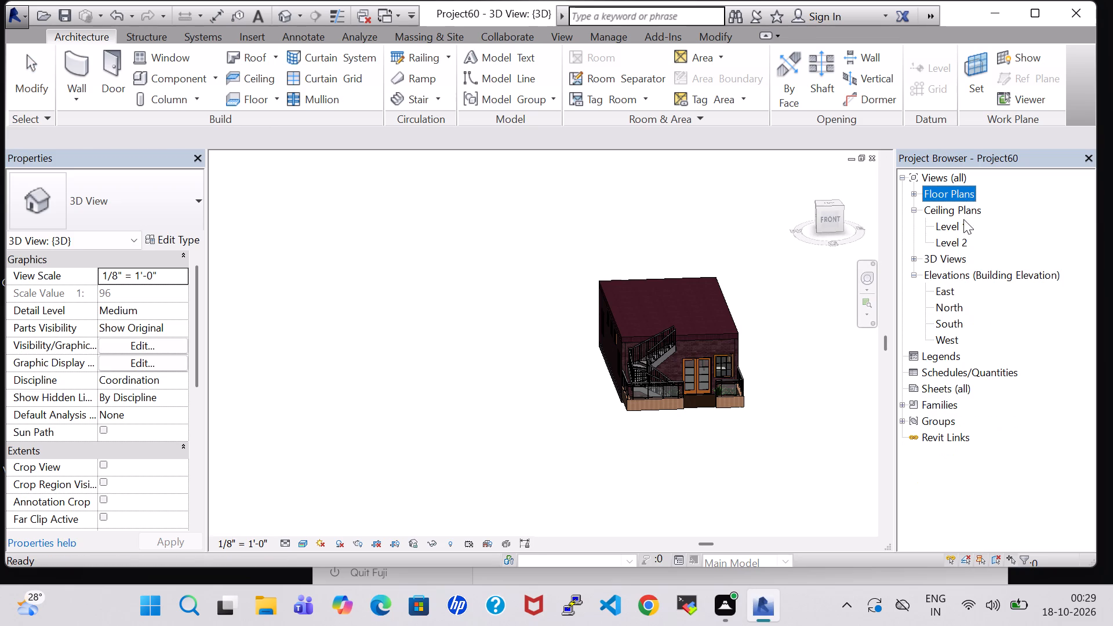
pyautogui.doubleClick(947, 199)
pyautogui.doubleClick(950, 209)
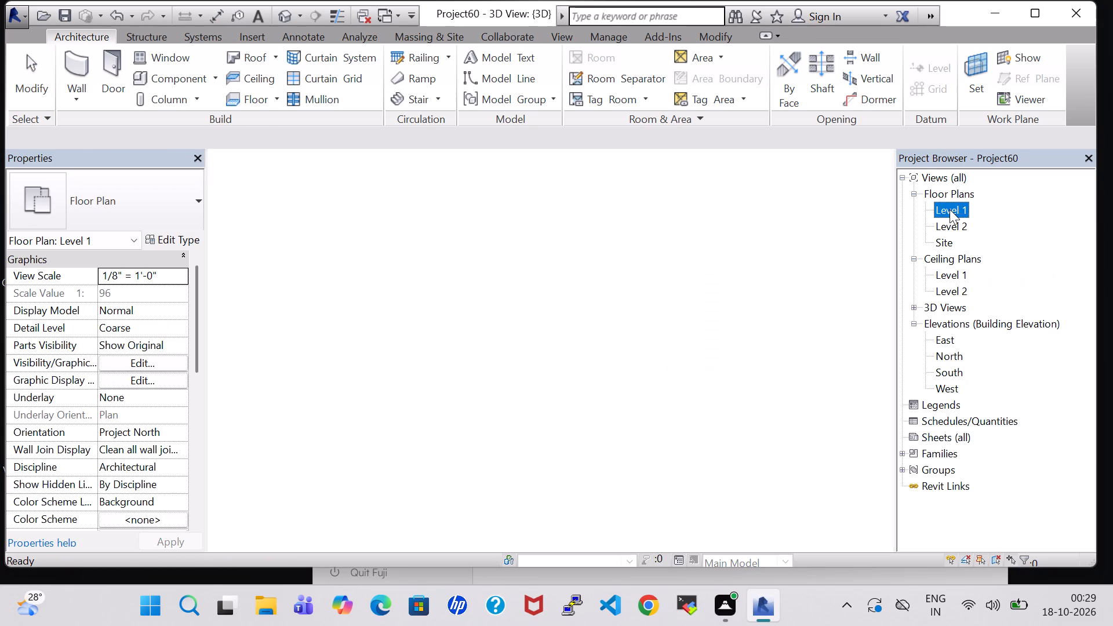
pyautogui.scroll(-2, 712, 272)
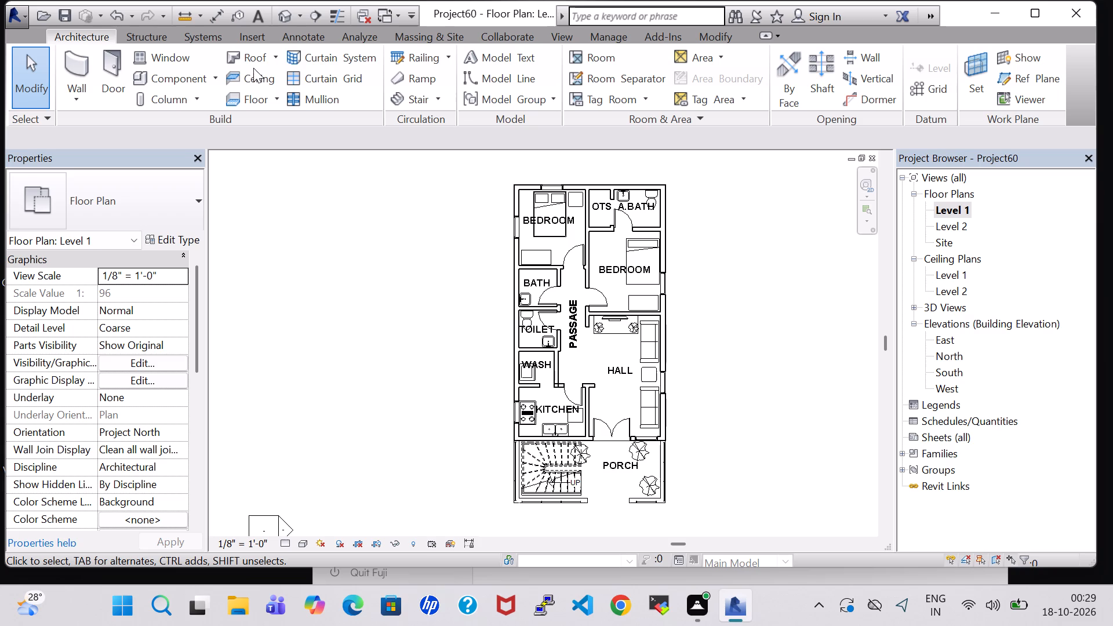
pyautogui.click(424, 57)
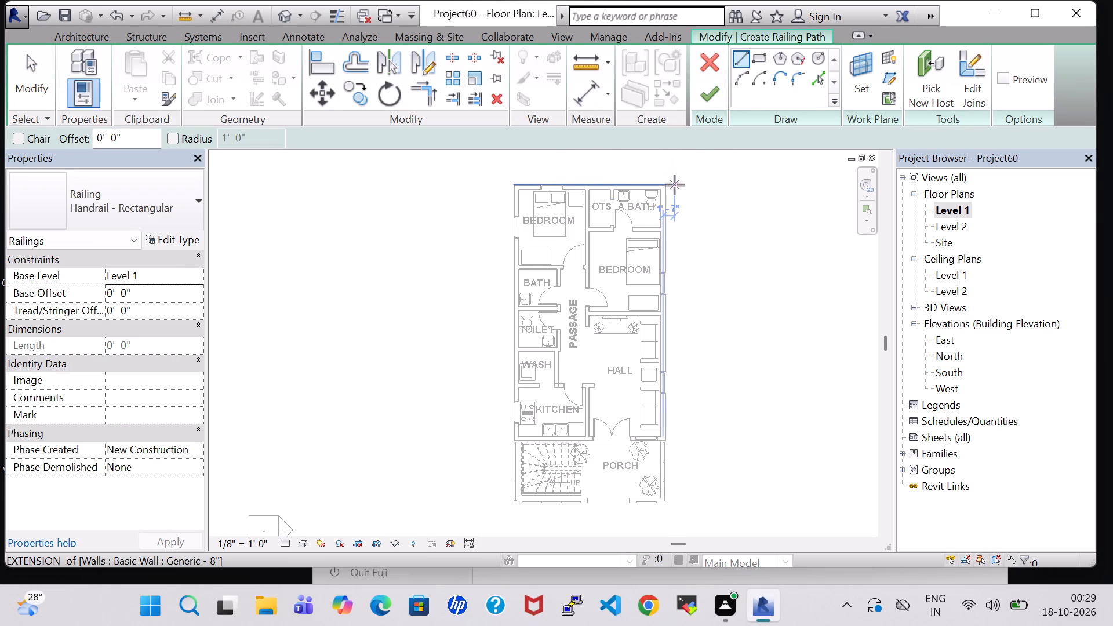
pyautogui.scroll(6, 663, 185)
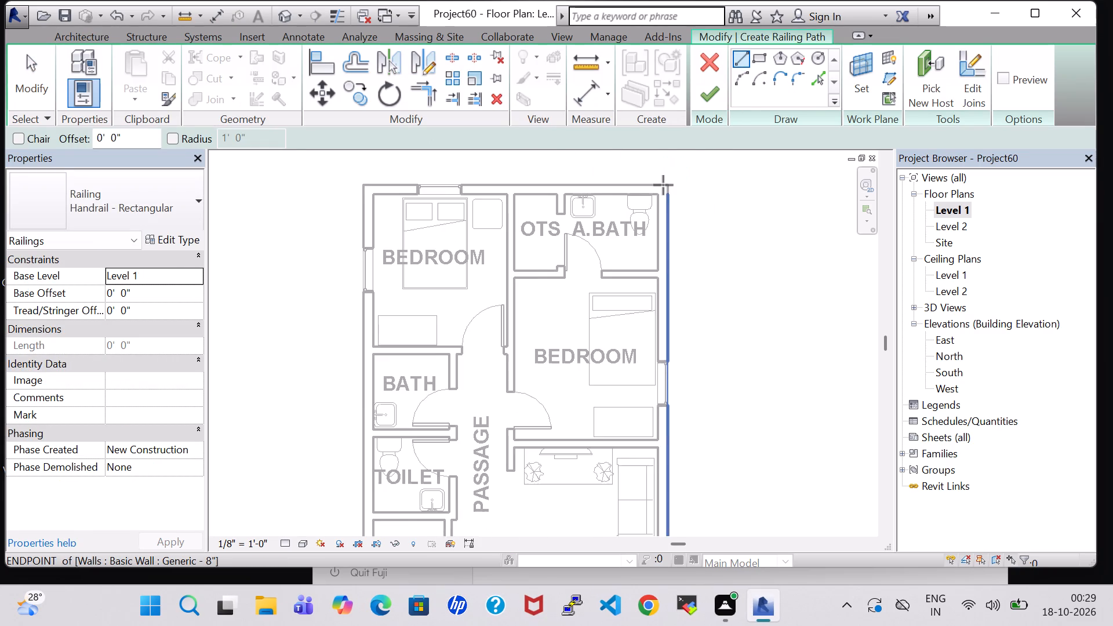
pyautogui.scroll(6, 663, 185)
pyautogui.click(663, 185)
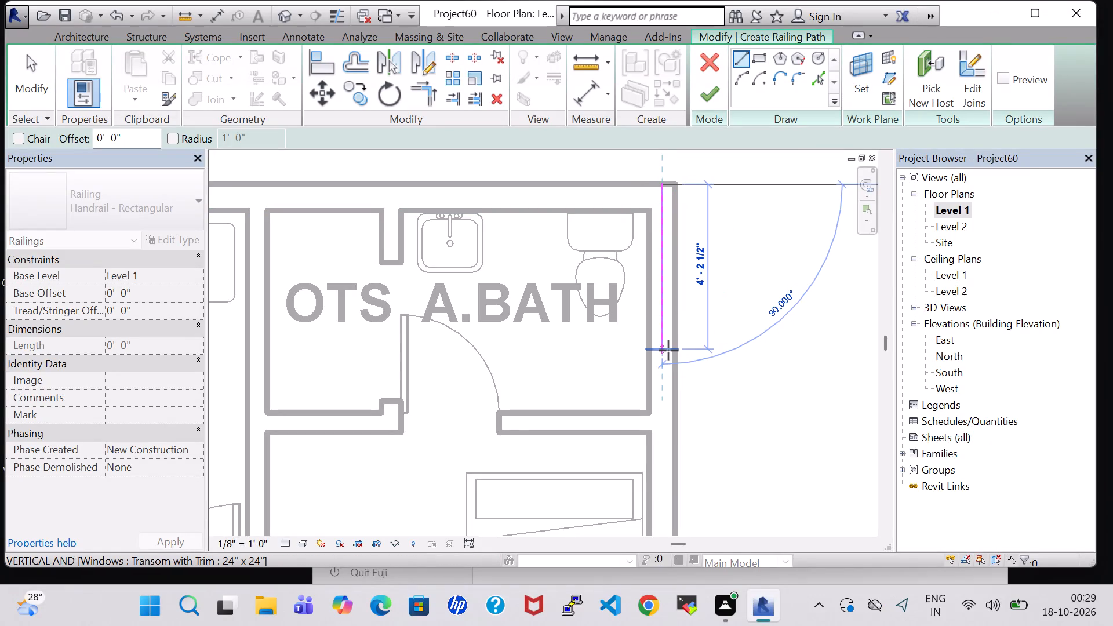
pyautogui.scroll(-4, 668, 350)
pyautogui.moveTo(668, 350); pyautogui.dragTo(703, 201, button='middle')
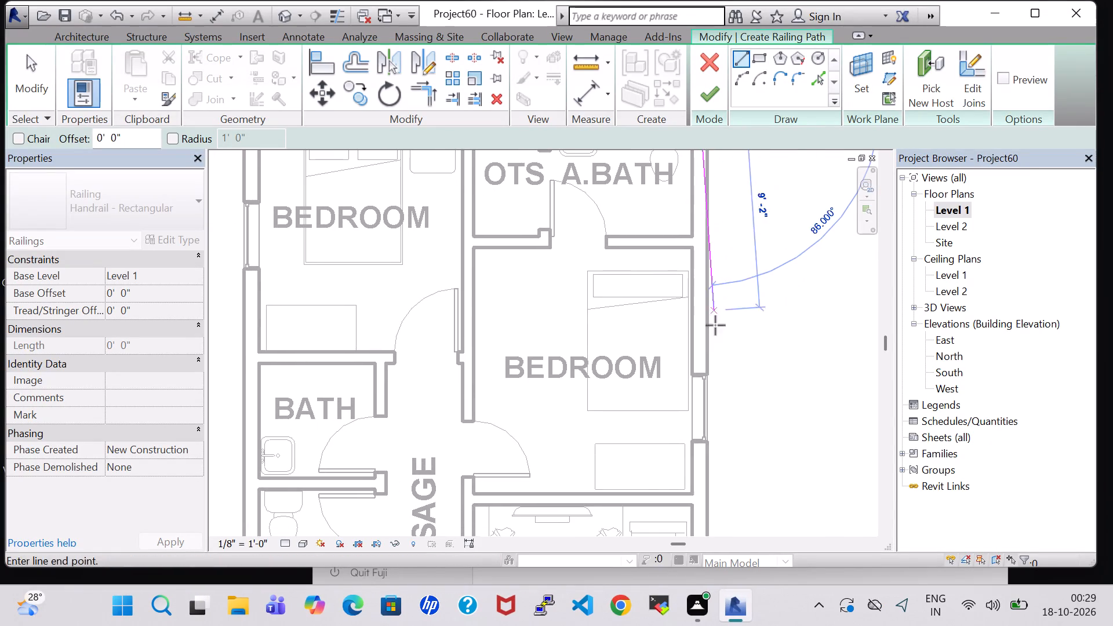
pyautogui.moveTo(697, 427); pyautogui.dragTo(729, 100, button='middle')
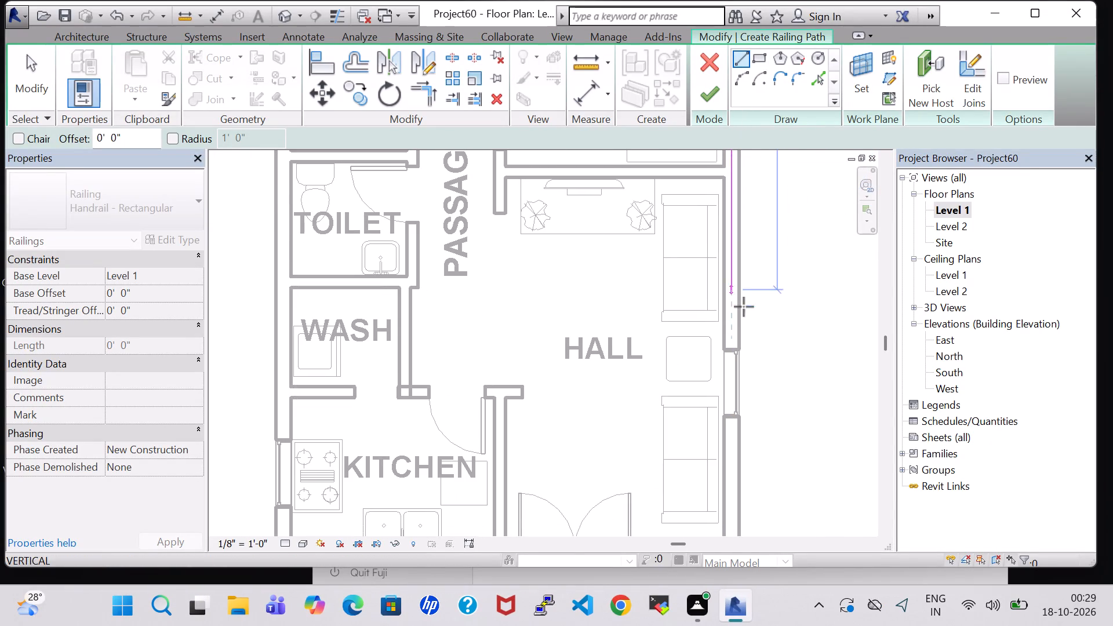
pyautogui.moveTo(735, 436); pyautogui.dragTo(762, 142, button='middle')
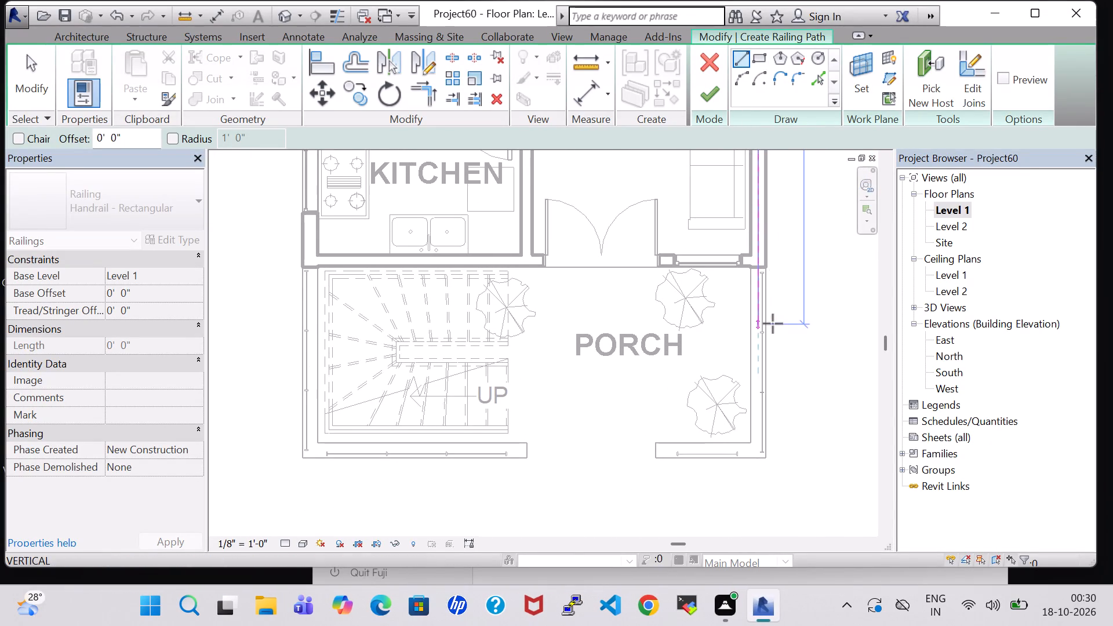
pyautogui.click(759, 257)
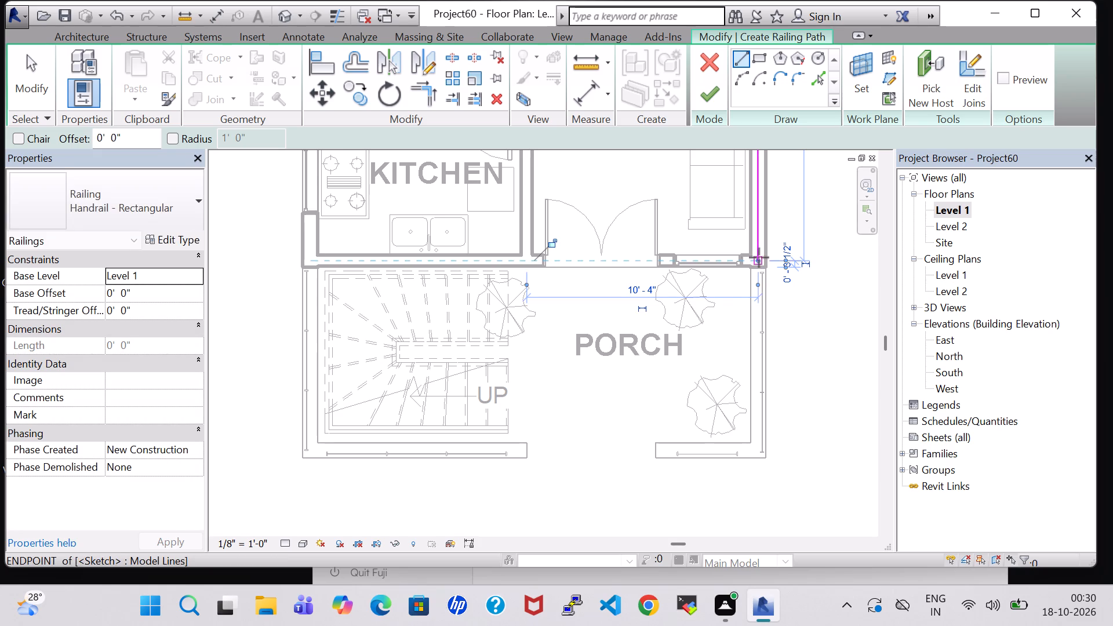
# Continue the railing path 8' 2" west along the wall between hall and porch, and finish the railing.
pyautogui.click(553, 261)
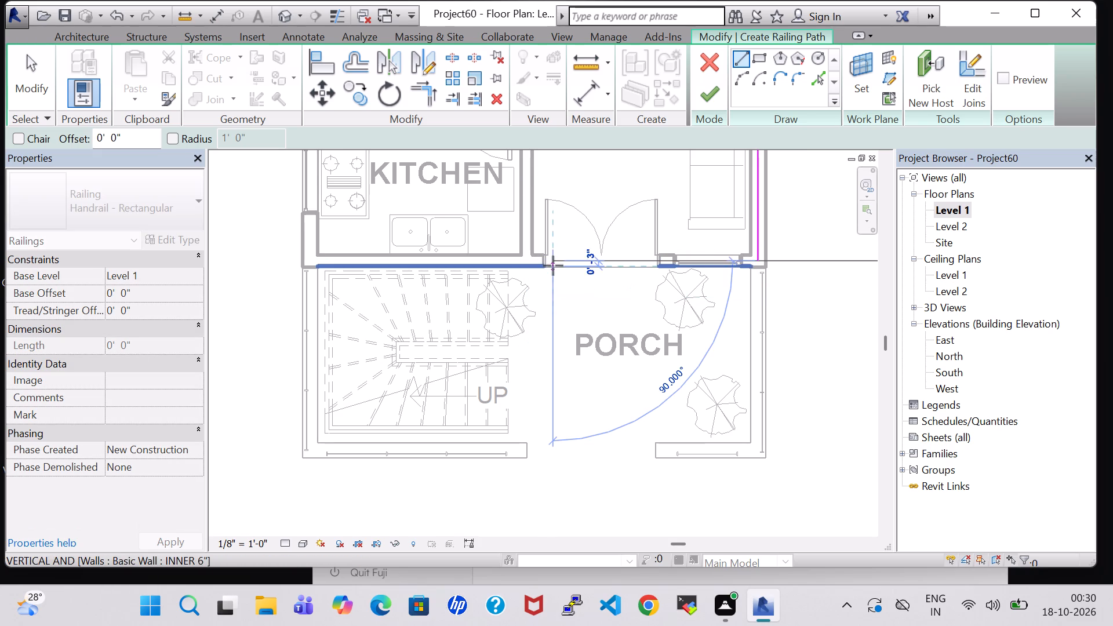
pyautogui.press('Escape')
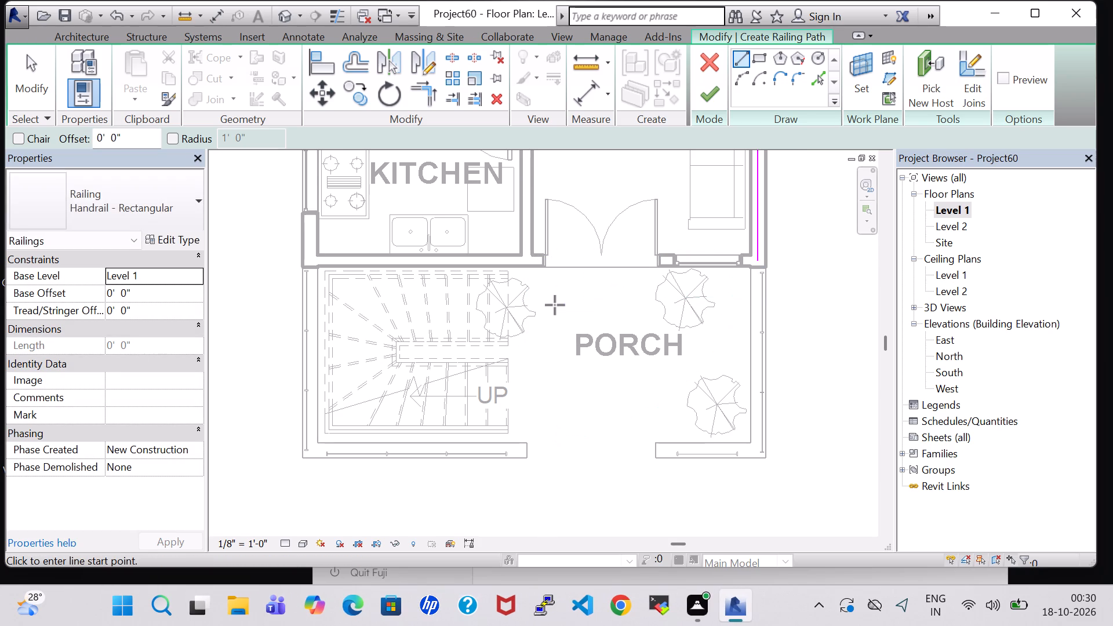
pyautogui.click(757, 260)
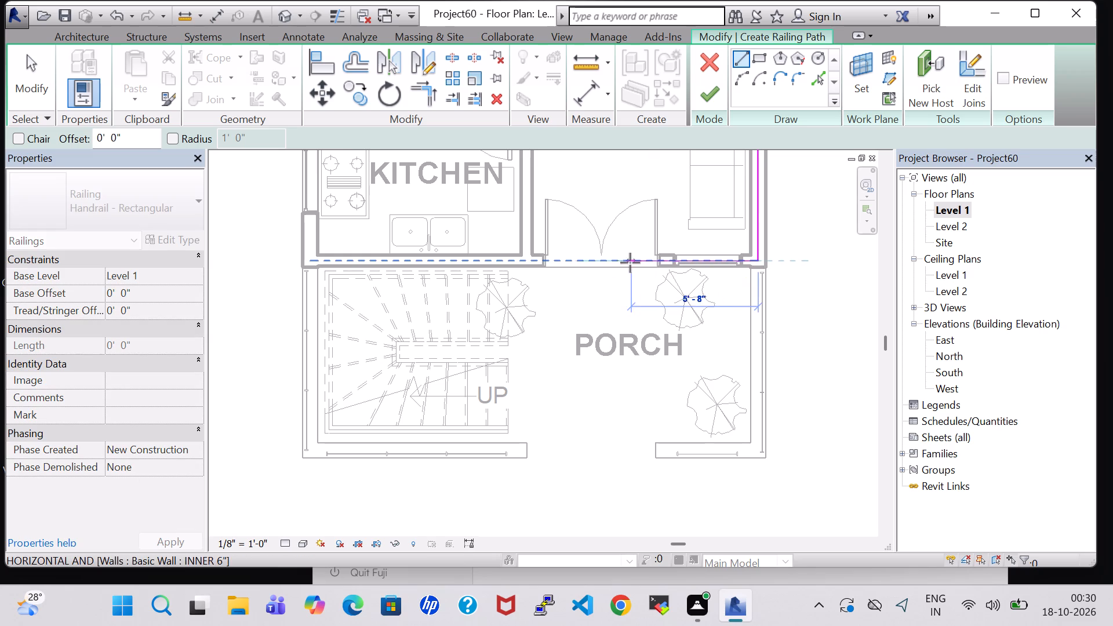
pyautogui.click(576, 259)
pyautogui.click(711, 95)
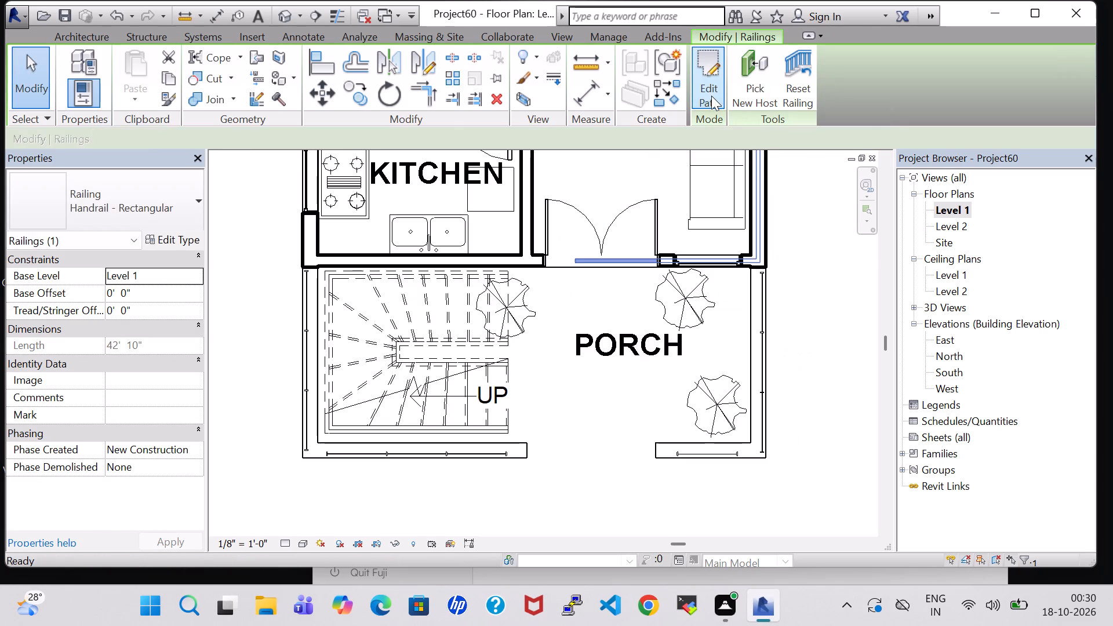
# Start a second Handrail - Rectangular railing and sketch 7' 4" west along the wall between kitchen and porch to the west wall.
pyautogui.click(95, 34)
pyautogui.click(417, 60)
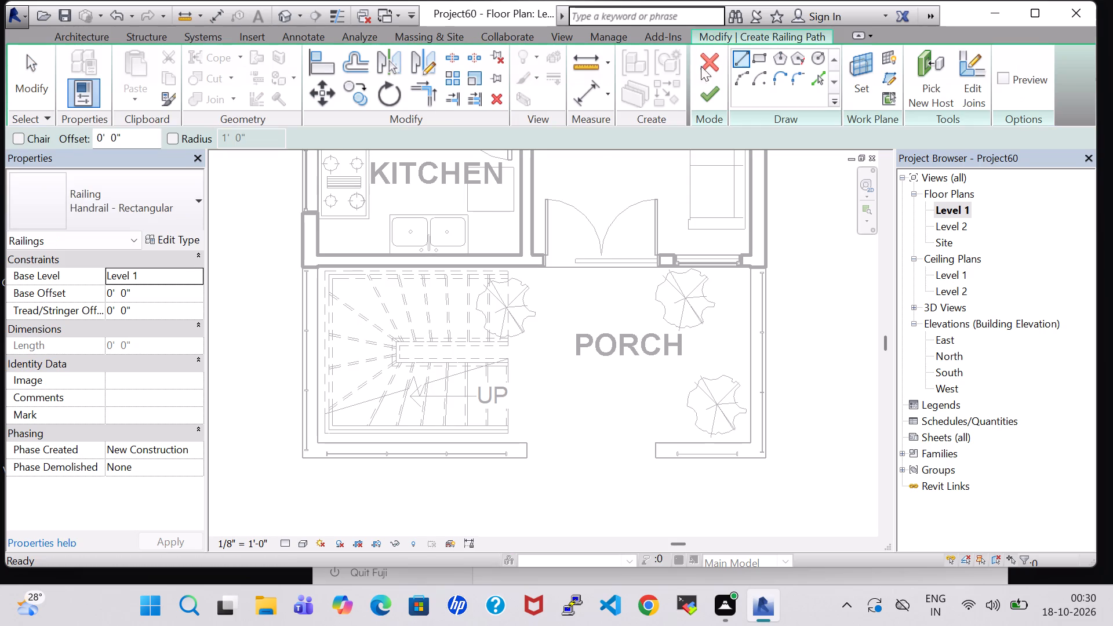
pyautogui.click(739, 63)
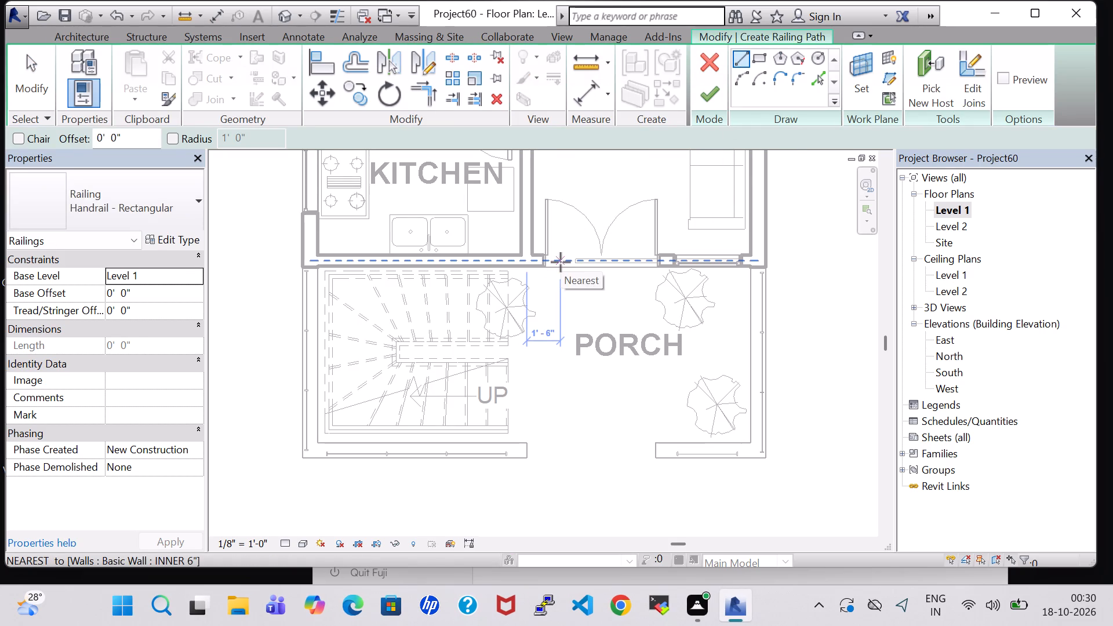
pyautogui.click(474, 260)
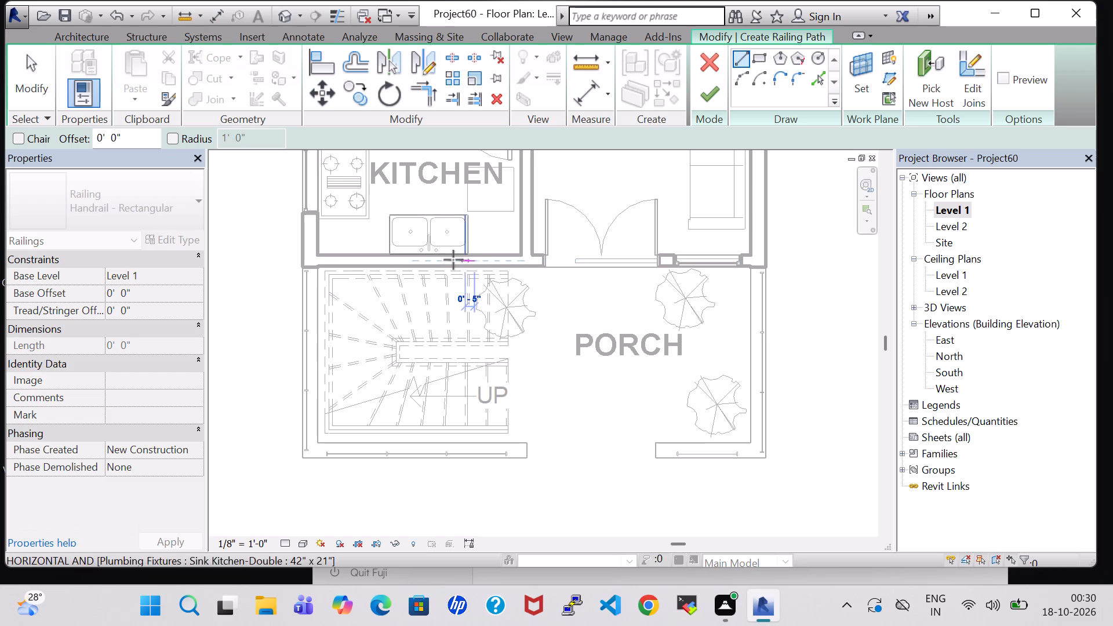
pyautogui.click(311, 256)
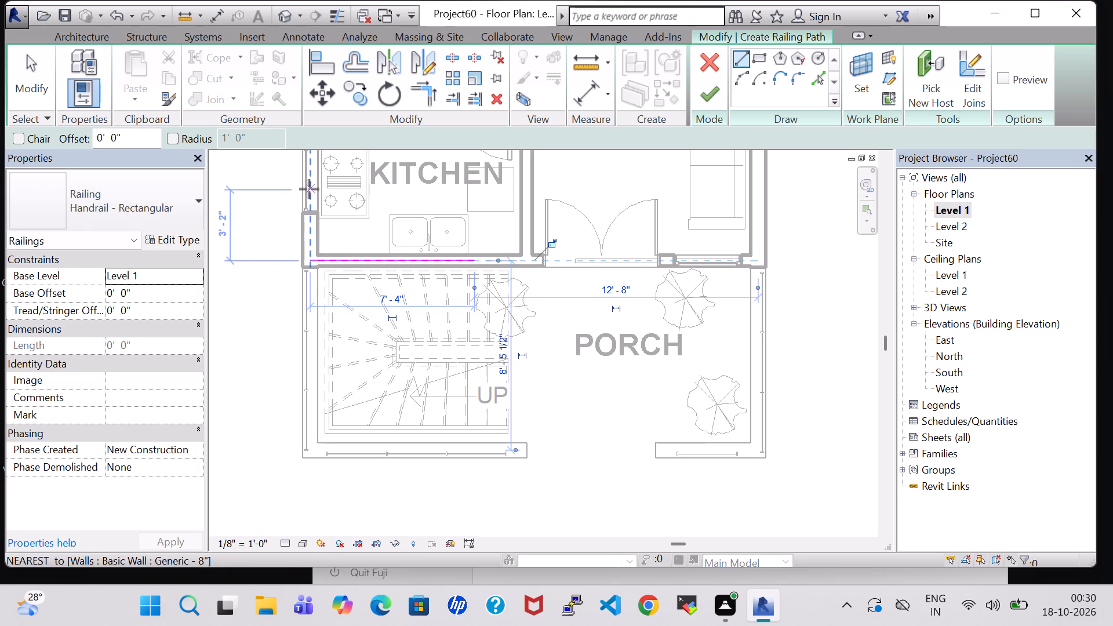
# Extend the railing path north along the west wall's centre, from the kitchen's porch-side corner to the house's northwest corner.
pyautogui.scroll(-4, 311, 197)
pyautogui.moveTo(311, 197); pyautogui.dragTo(352, 395, button='middle')
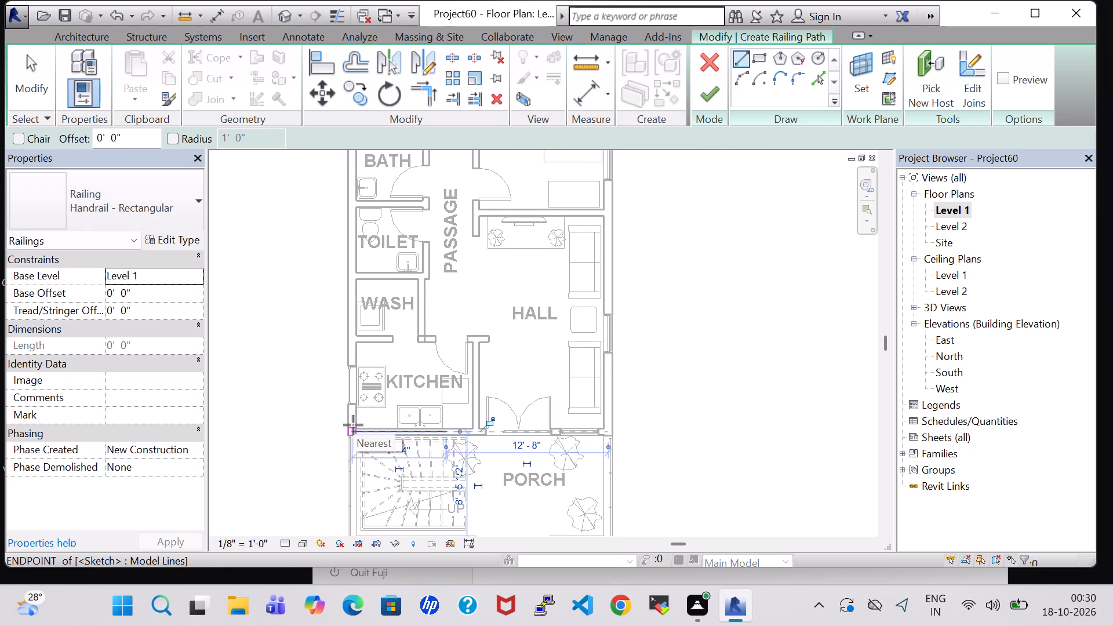
pyautogui.scroll(9, 355, 425)
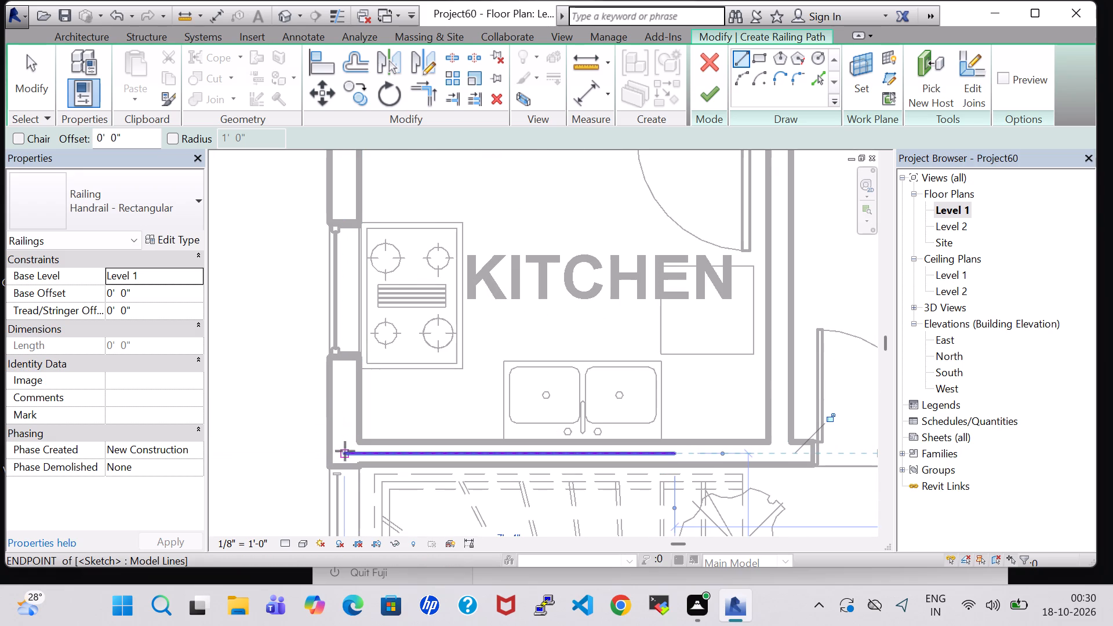
pyautogui.click(344, 454)
pyautogui.moveTo(351, 274); pyautogui.dragTo(351, 446, button='middle')
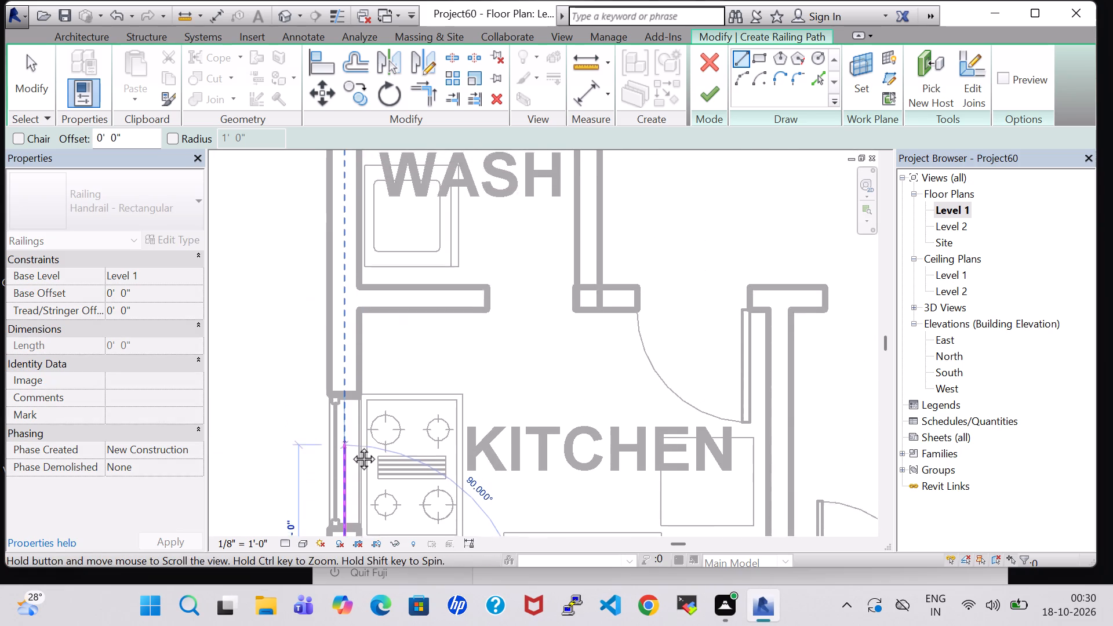
pyautogui.moveTo(351, 446); pyautogui.dragTo(351, 440, button='middle')
pyautogui.scroll(1, 351, 446)
pyautogui.moveTo(348, 190); pyautogui.dragTo(362, 546, button='middle')
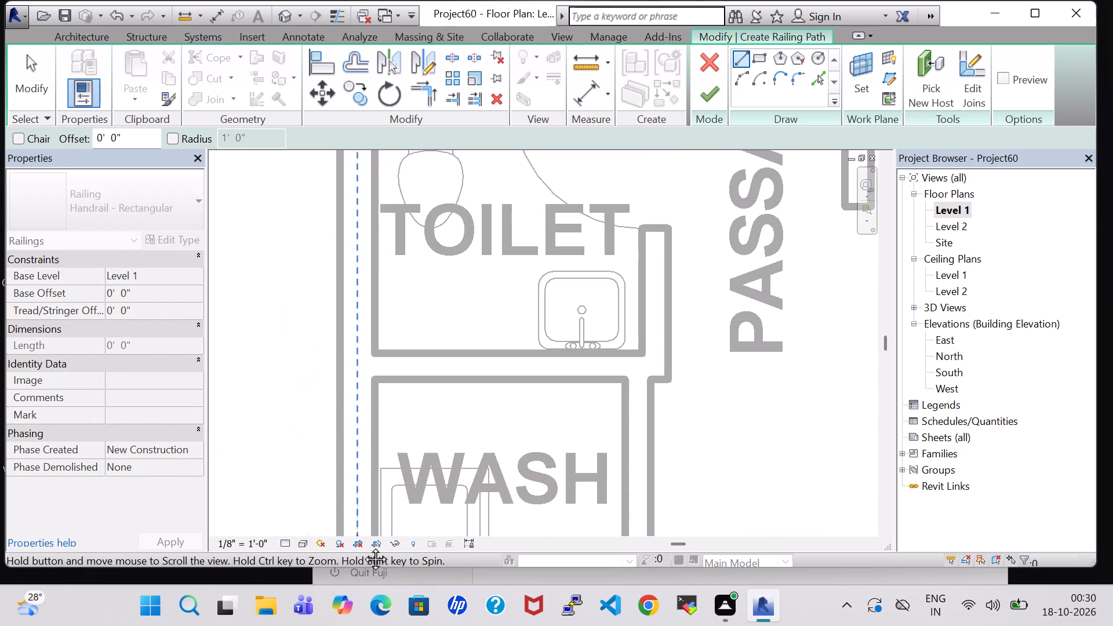
pyautogui.moveTo(362, 546); pyautogui.dragTo(362, 547, button='middle')
pyautogui.scroll(1, 362, 547)
pyautogui.moveTo(365, 252); pyautogui.dragTo(385, 543, button='middle')
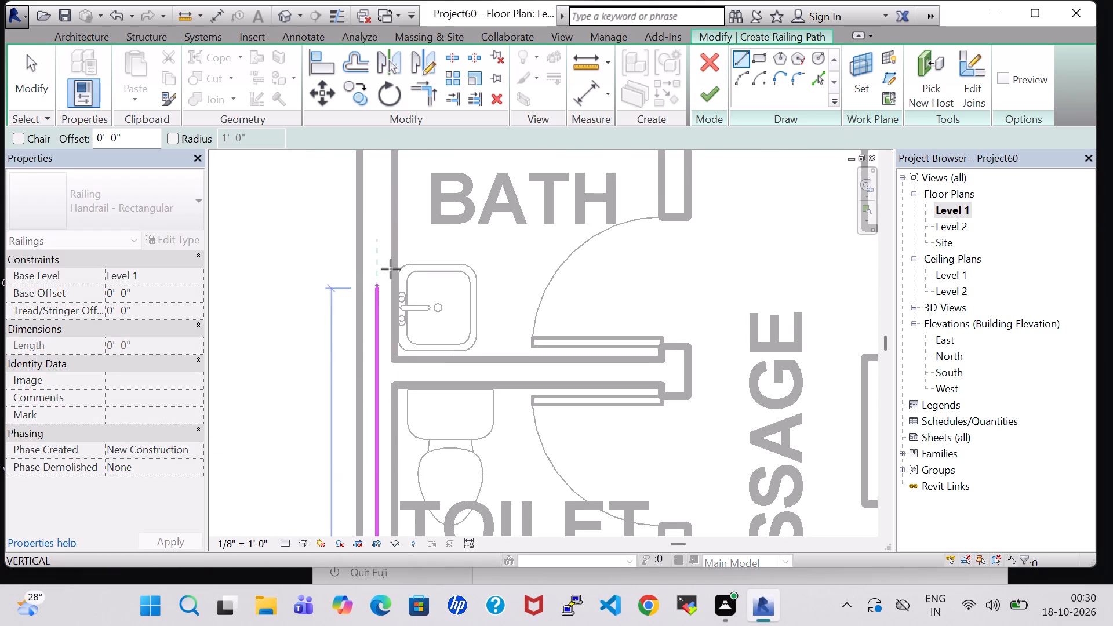
pyautogui.moveTo(387, 257); pyautogui.dragTo(376, 564, button='middle')
pyautogui.moveTo(369, 209); pyautogui.dragTo(344, 625, button='middle')
pyautogui.scroll(1, 344, 625)
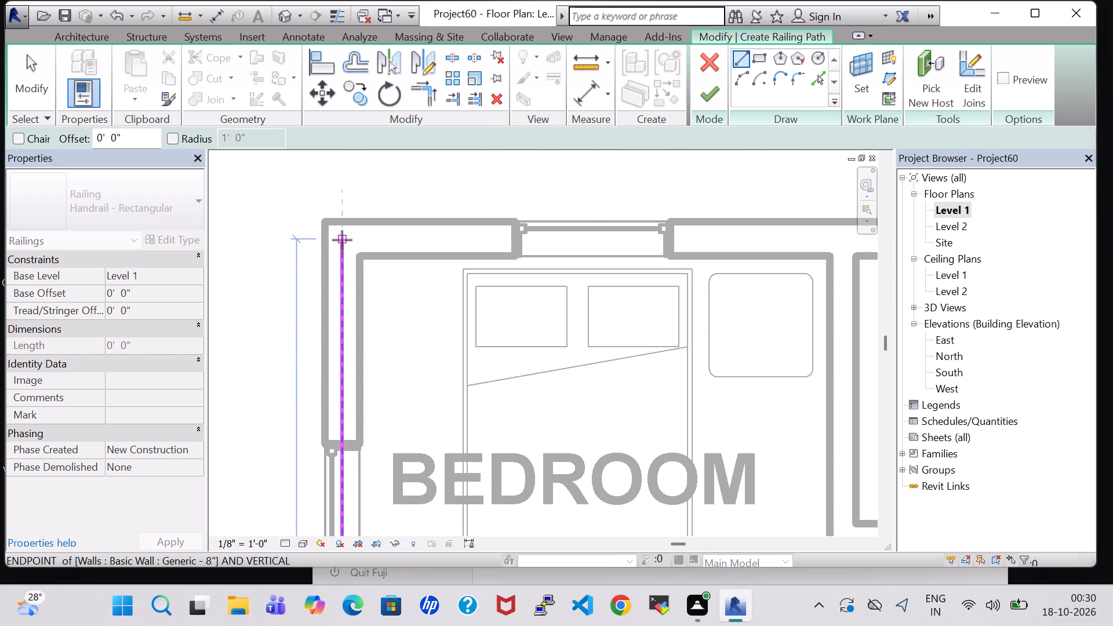
pyautogui.click(342, 240)
pyautogui.press('Escape')
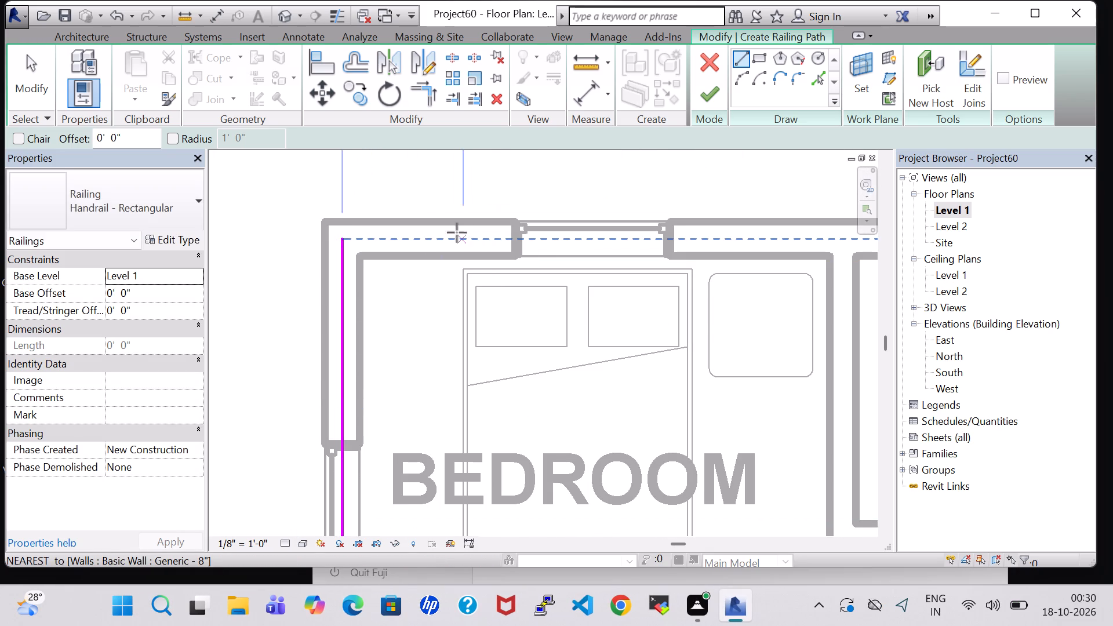
# Continue the railing path east along the north wall's centre to the northeast corner beside A.BATH, and finish the railing.
pyautogui.click(341, 239)
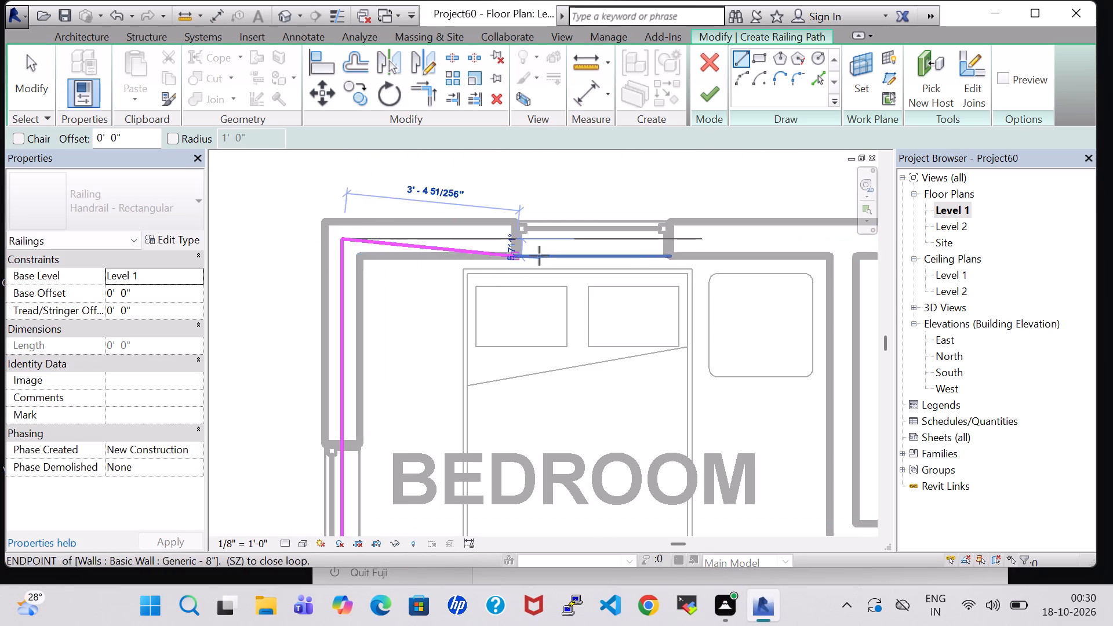
pyautogui.moveTo(723, 239); pyautogui.dragTo(423, 241, button='middle')
pyautogui.moveTo(732, 236); pyautogui.dragTo(345, 235, button='middle')
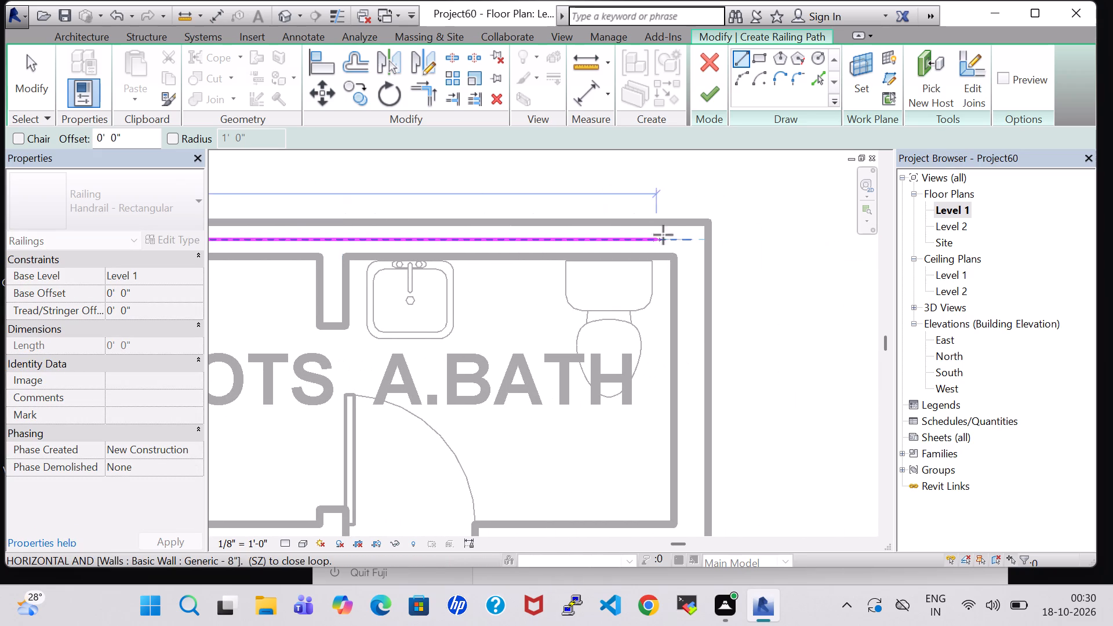
pyautogui.click(693, 241)
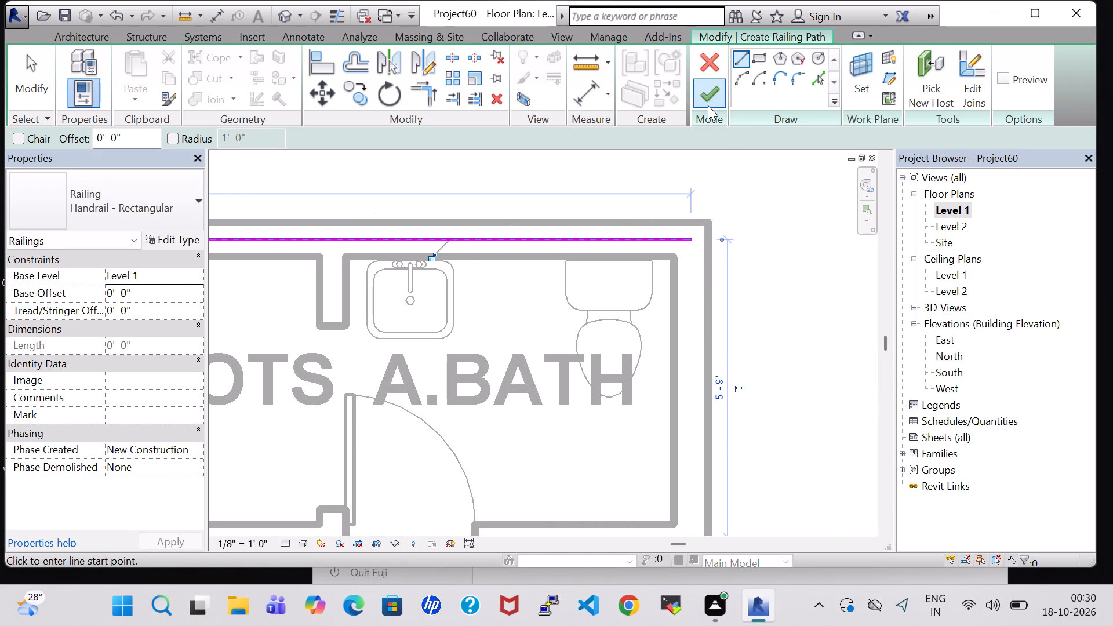
pyautogui.click(708, 105)
# Examine the roof, its properties and its edges in the 3D view from the front and east sides.
pyautogui.click(275, 11)
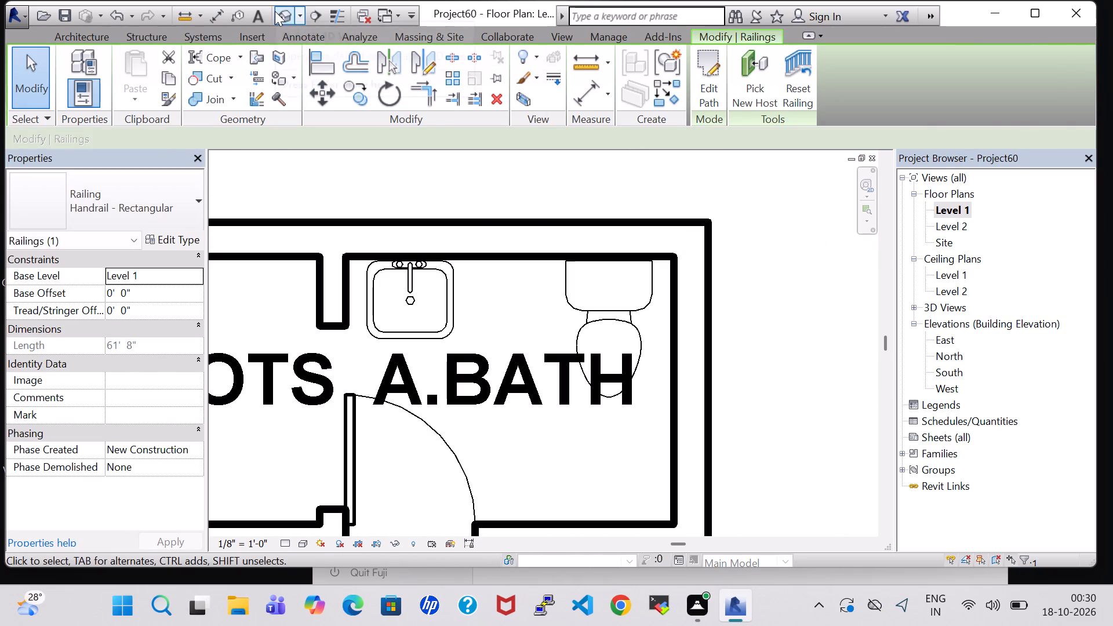
pyautogui.scroll(10, 665, 326)
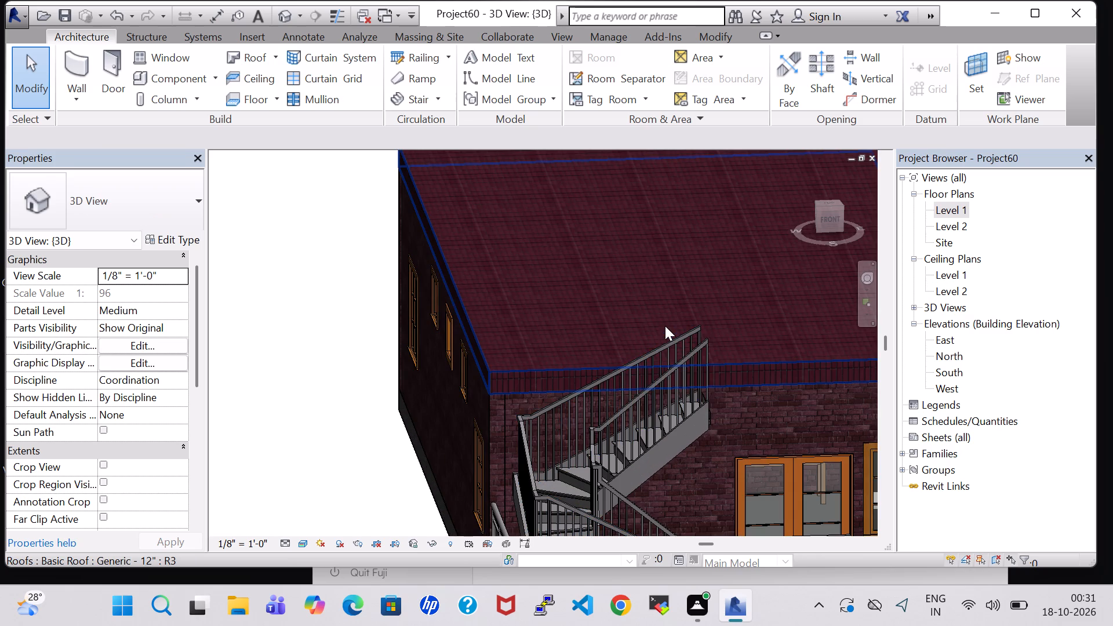
pyautogui.scroll(-1, 665, 326)
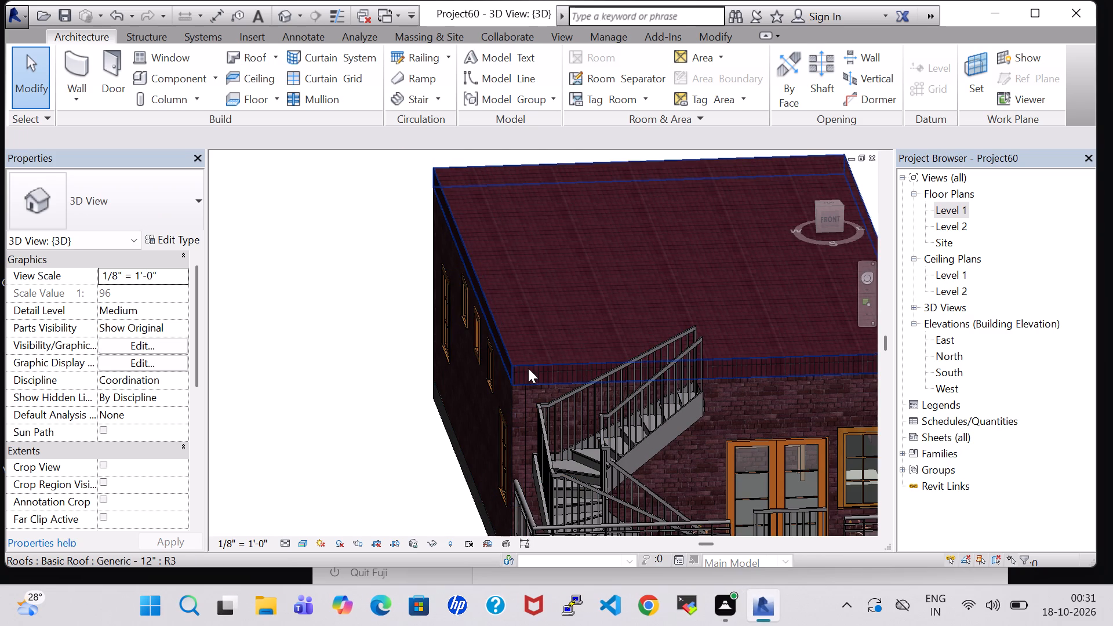
pyautogui.click(528, 368)
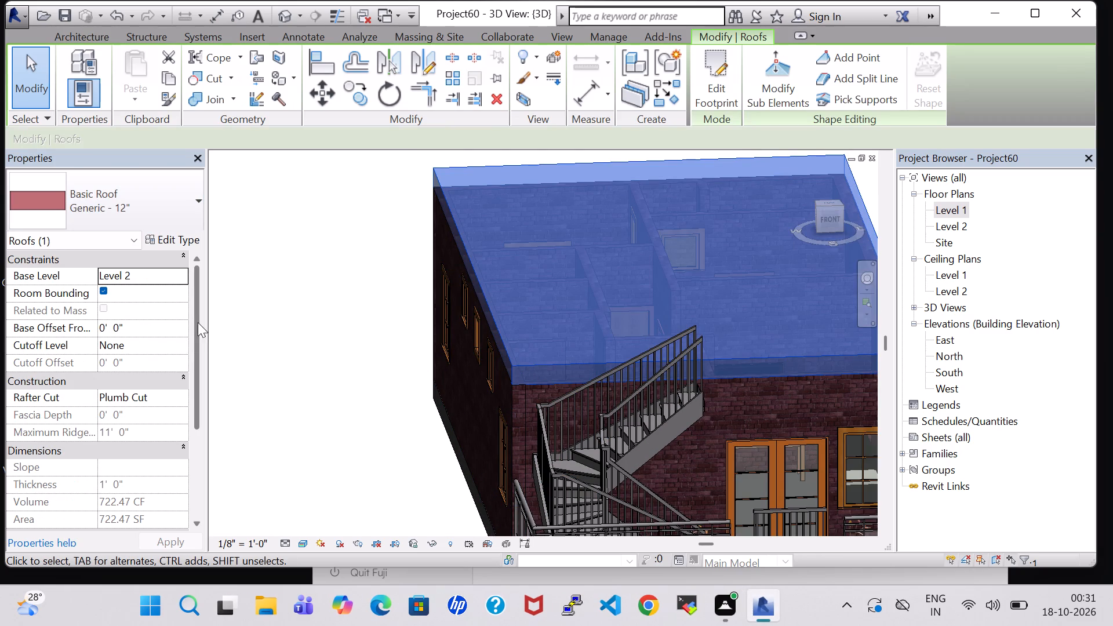
pyautogui.scroll(-1, 227, 358)
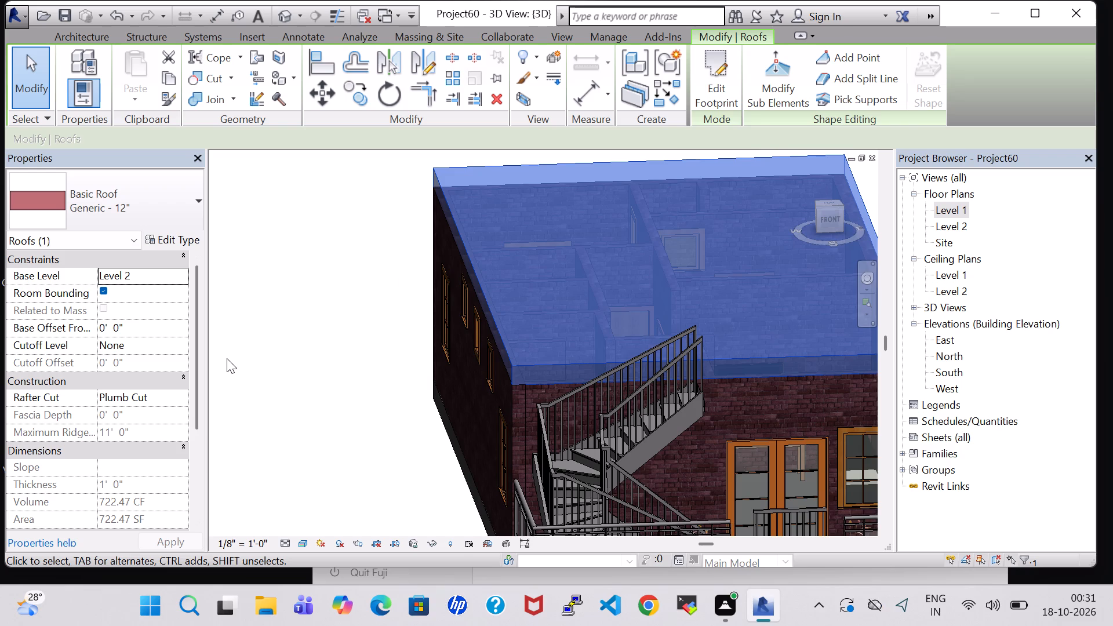
pyautogui.scroll(-1, 227, 358)
pyautogui.scroll(1, 227, 358)
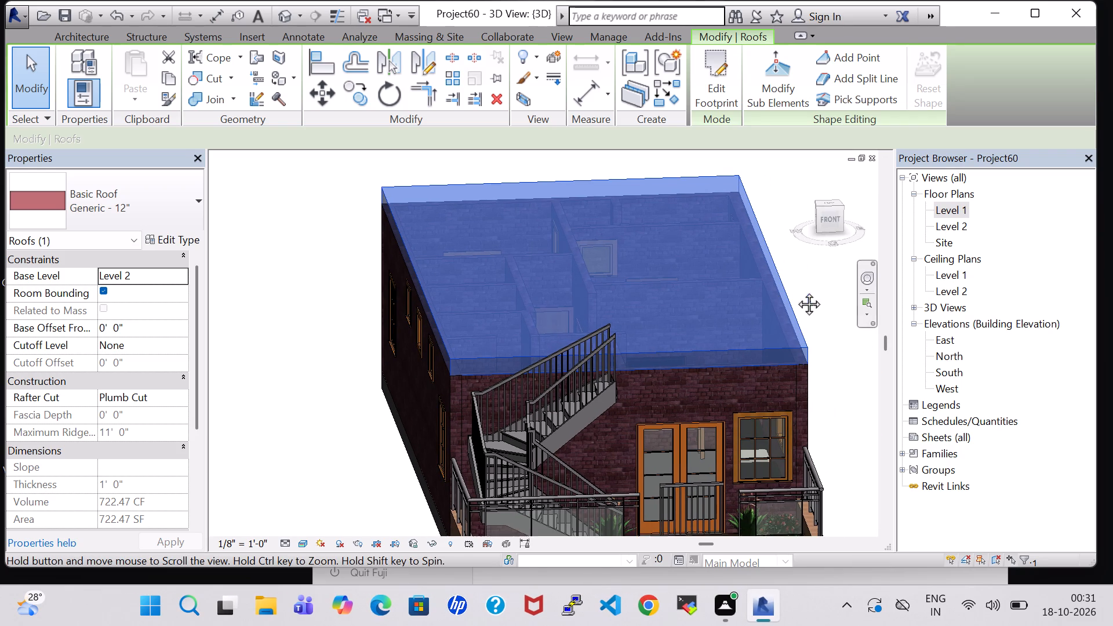
pyautogui.moveTo(852, 385); pyautogui.dragTo(763, 359, button='middle')
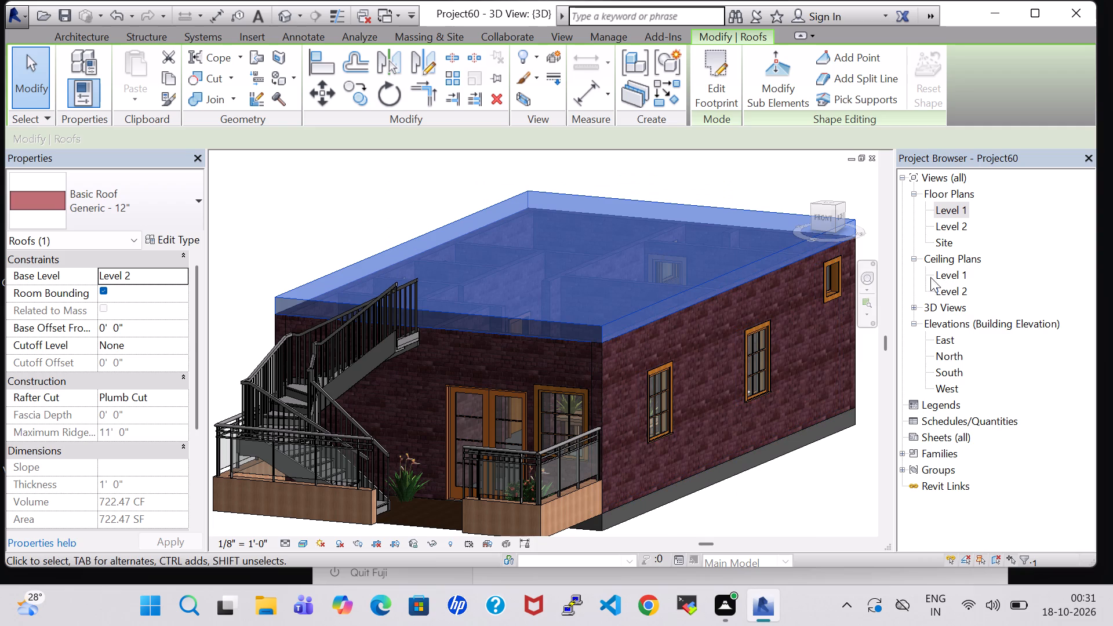
# In the Level 1 plan, select the railing in the east wall and set its base offset to 12' 0".
pyautogui.doubleClick(955, 210)
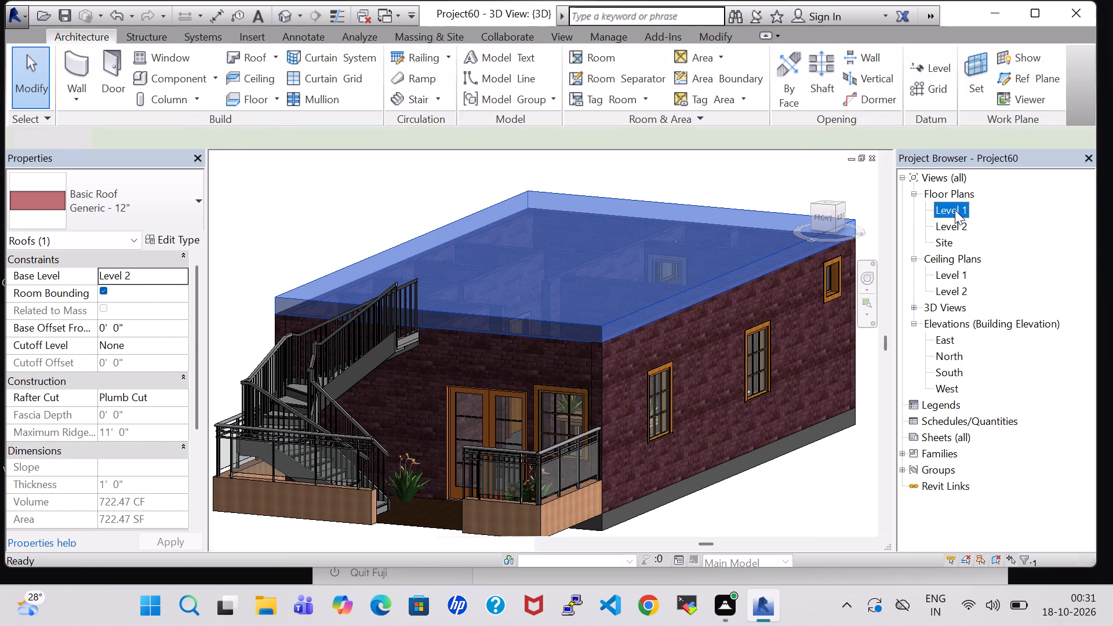
pyautogui.scroll(-5, 828, 278)
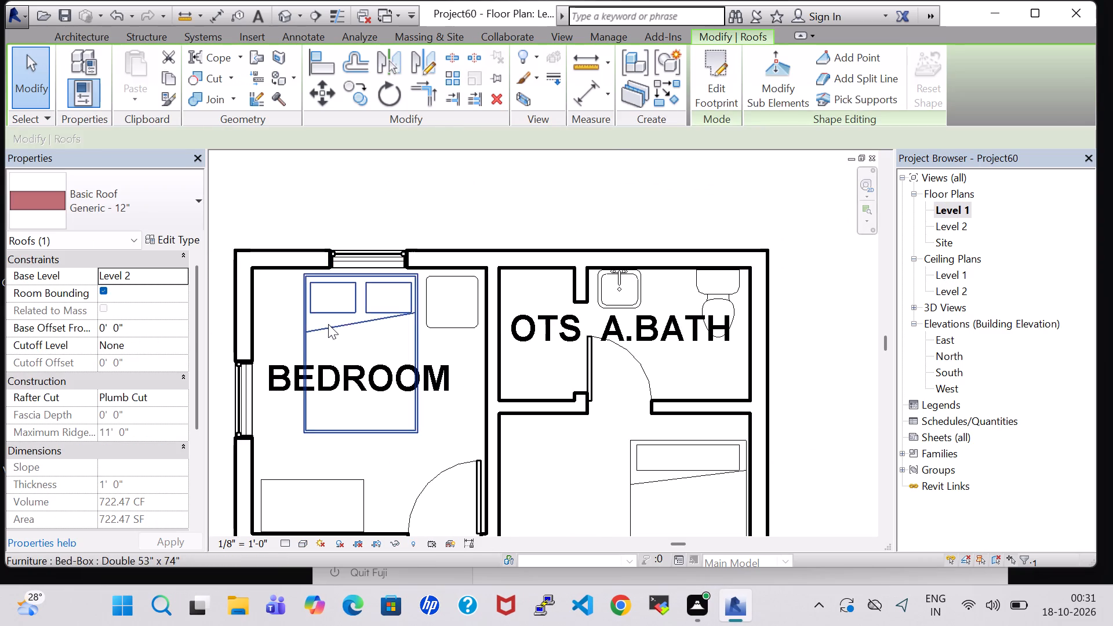
pyautogui.click(249, 408)
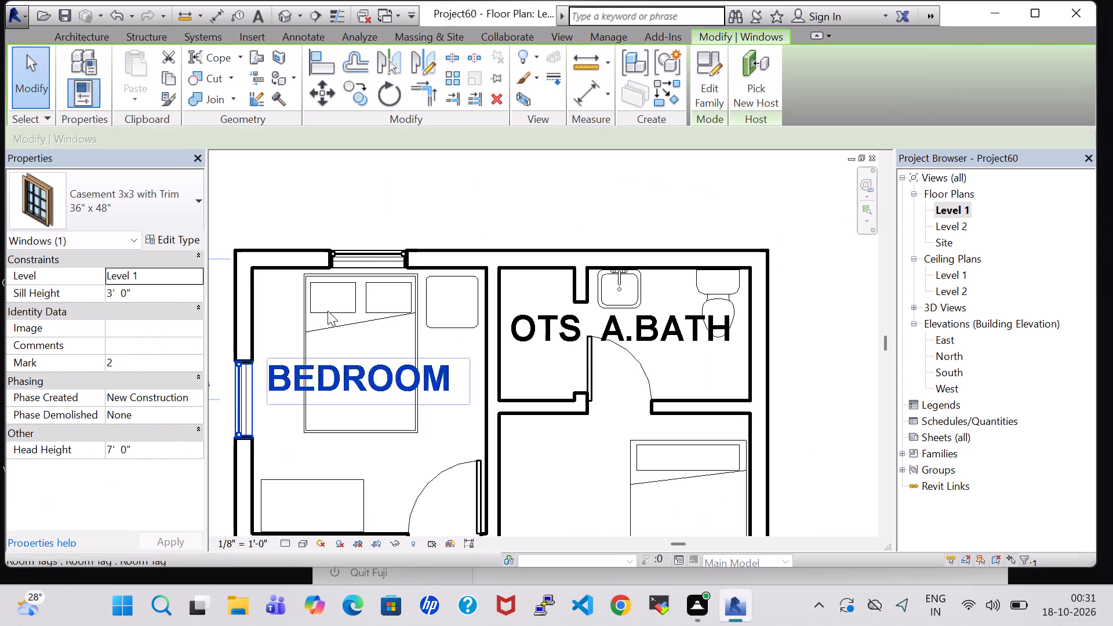
pyautogui.click(383, 196)
pyautogui.scroll(-7, 395, 240)
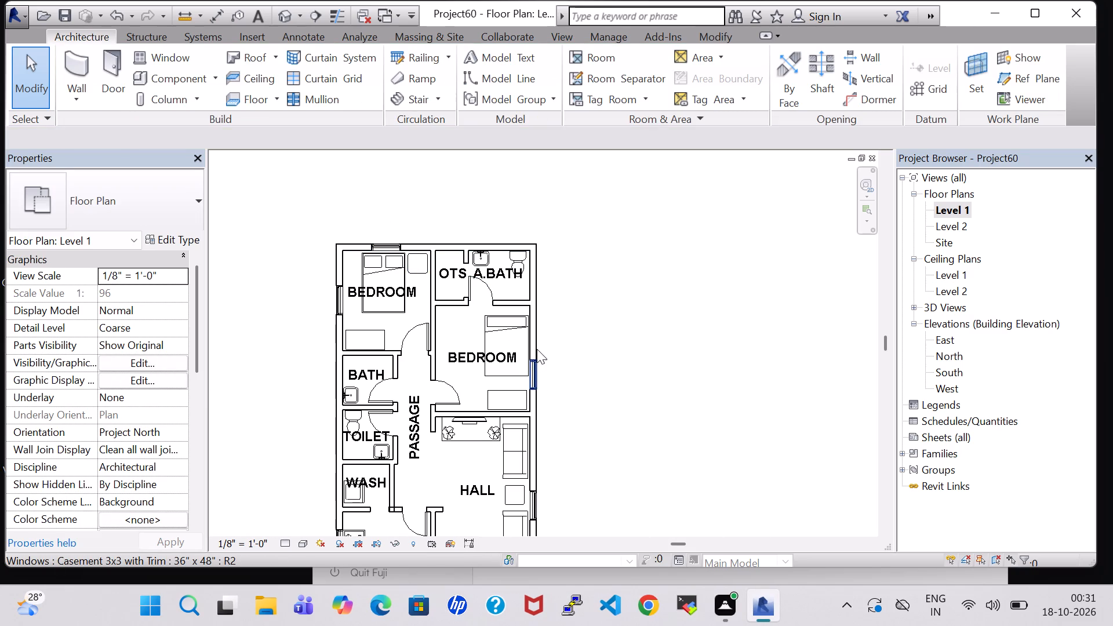
pyautogui.scroll(8, 527, 366)
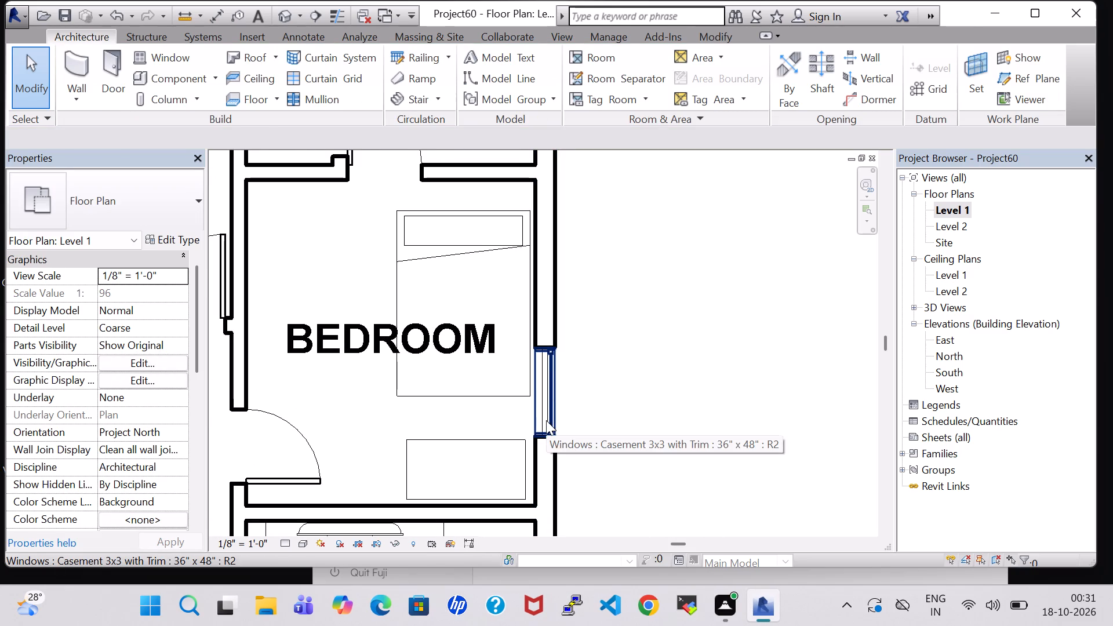
pyautogui.scroll(10, 541, 420)
pyautogui.click(537, 370)
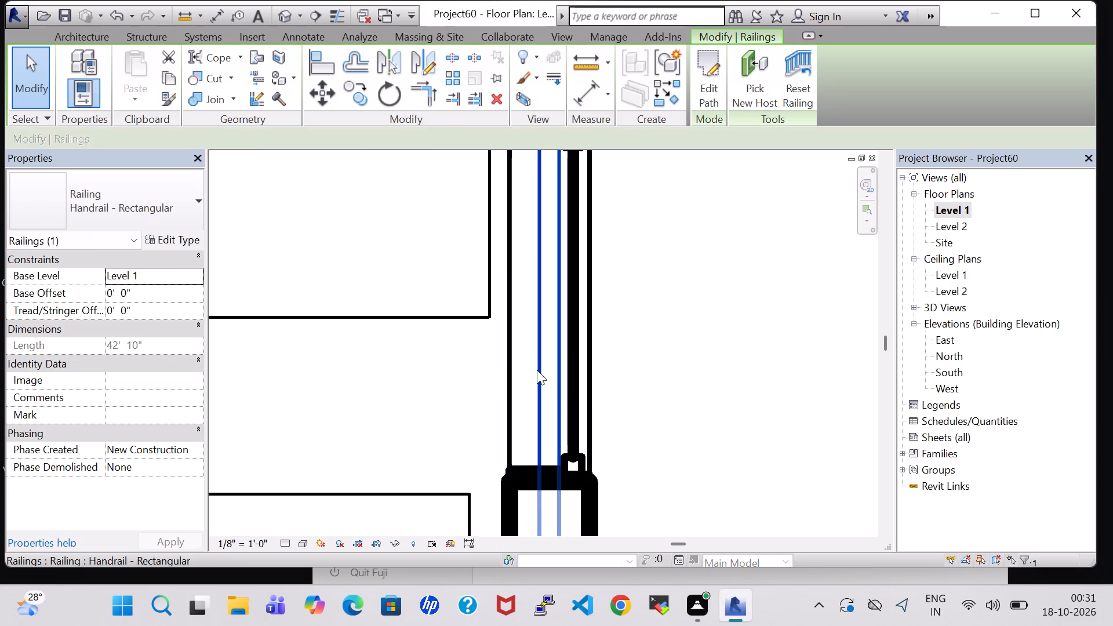
pyautogui.click(115, 297)
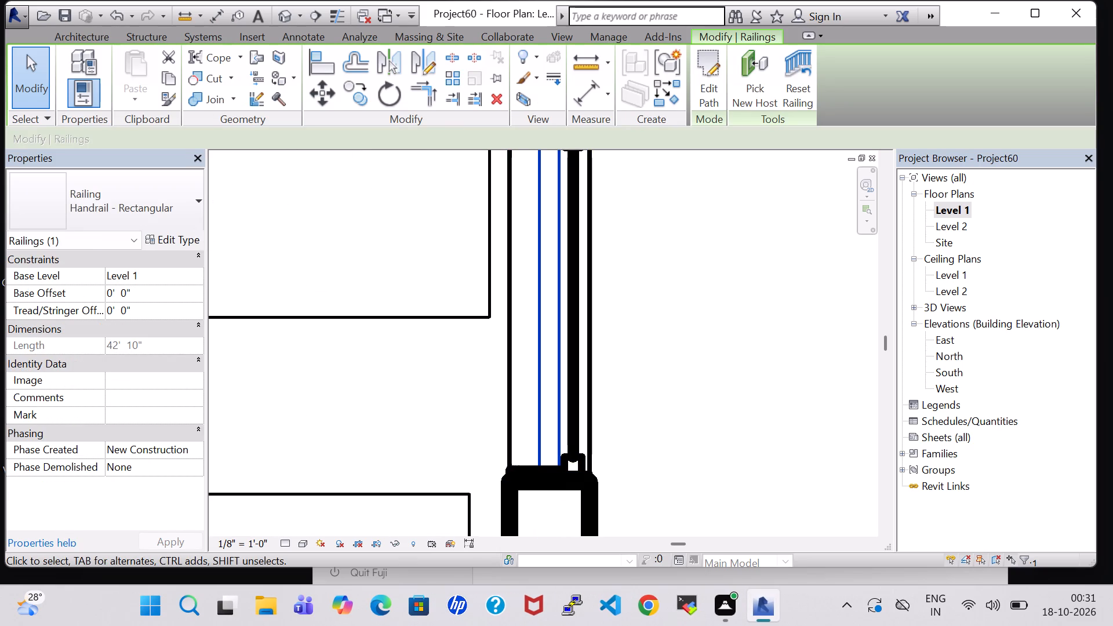
pyautogui.press('Left')
pyautogui.press('BackSpace')
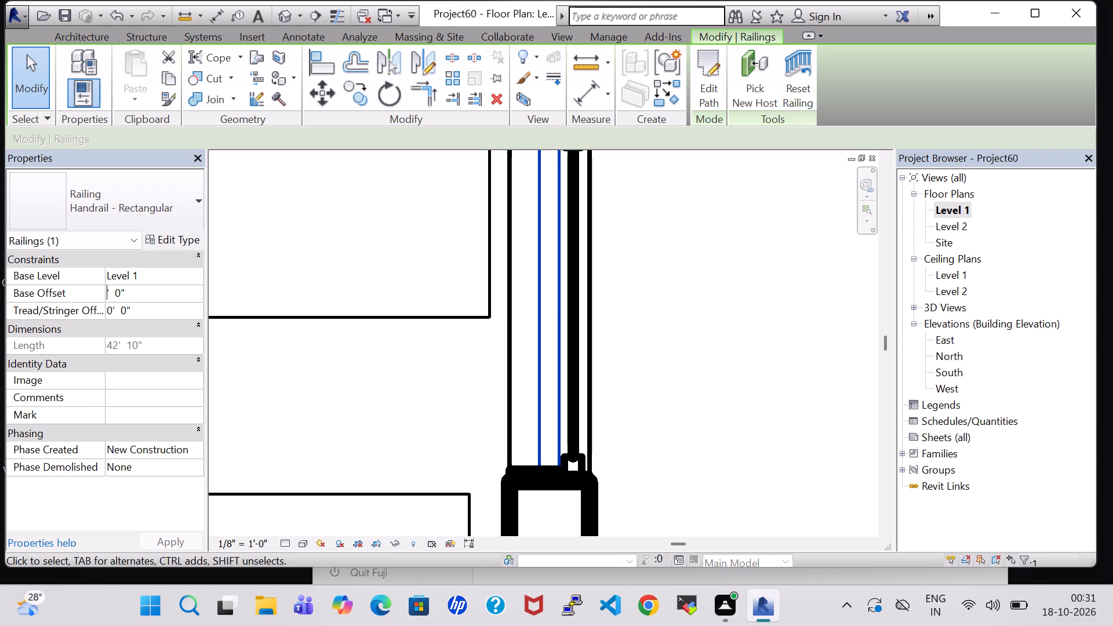
pyautogui.write('12')
pyautogui.click(181, 544)
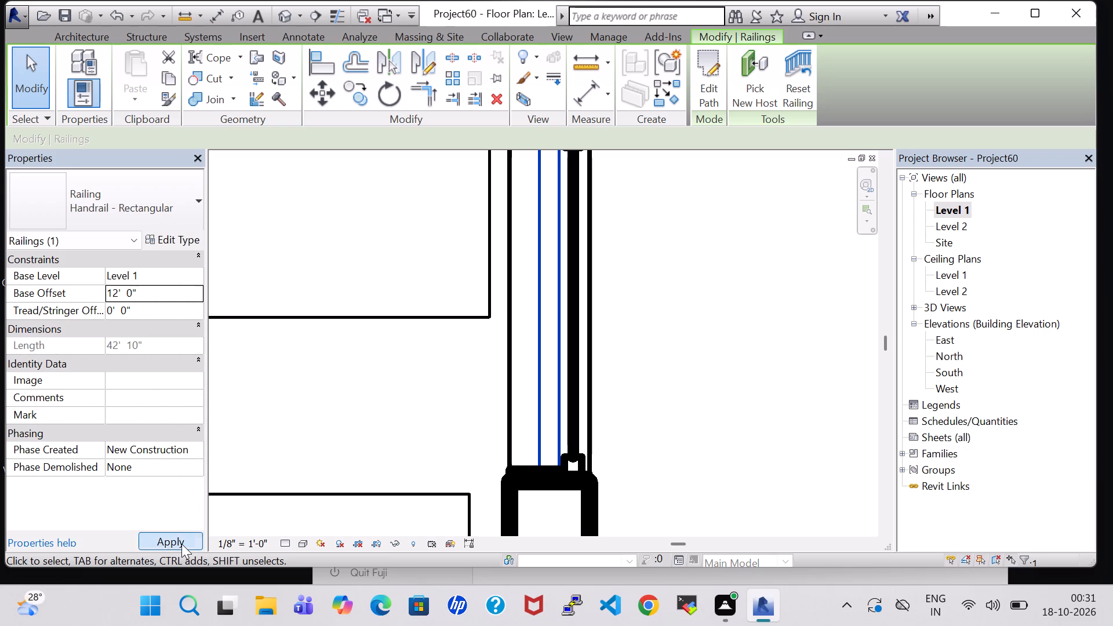
# In the 3D view, nudge the raised east railing toward the roof's front edge so its corner meets the roof's southeast corner.
pyautogui.click(282, 19)
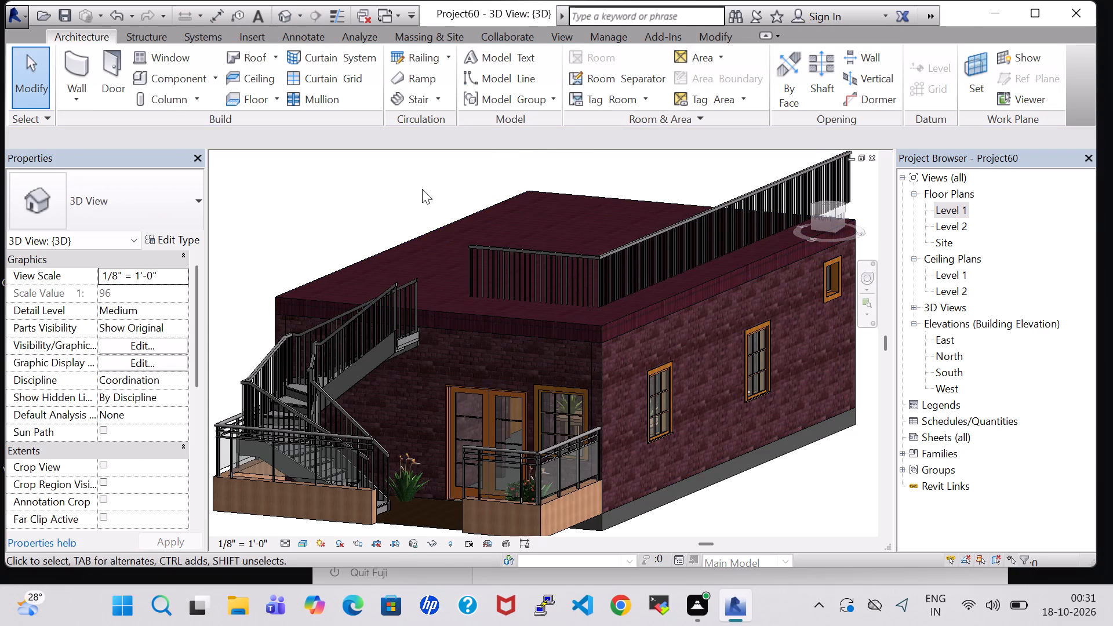
pyautogui.moveTo(422, 194); pyautogui.dragTo(507, 243, button='middle')
pyautogui.scroll(6, 507, 243)
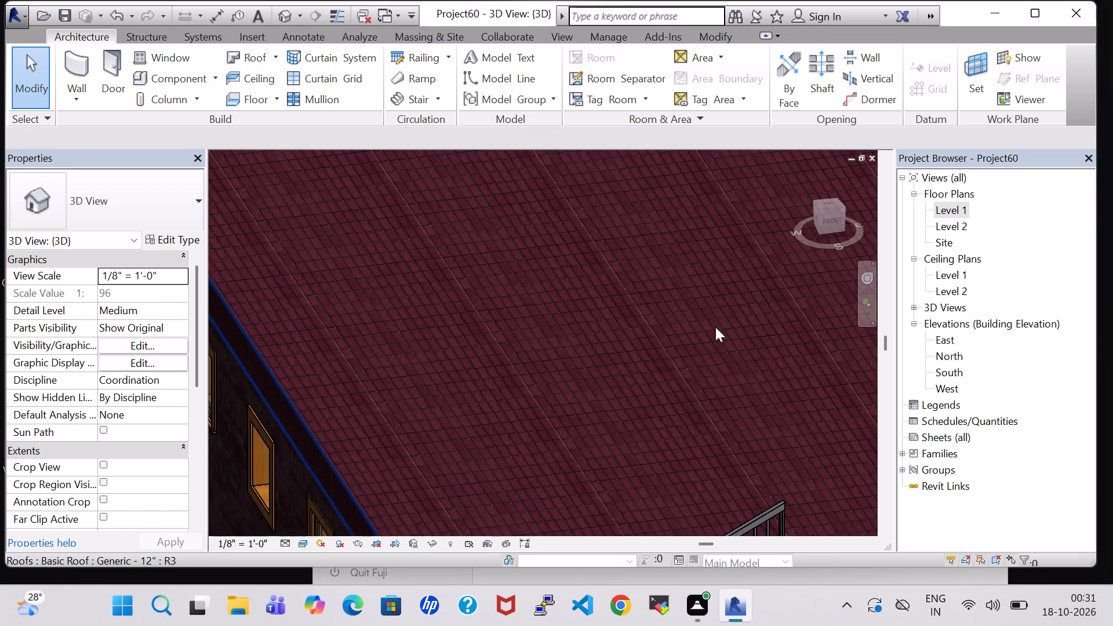
pyautogui.moveTo(772, 362); pyautogui.dragTo(365, 264, button='middle')
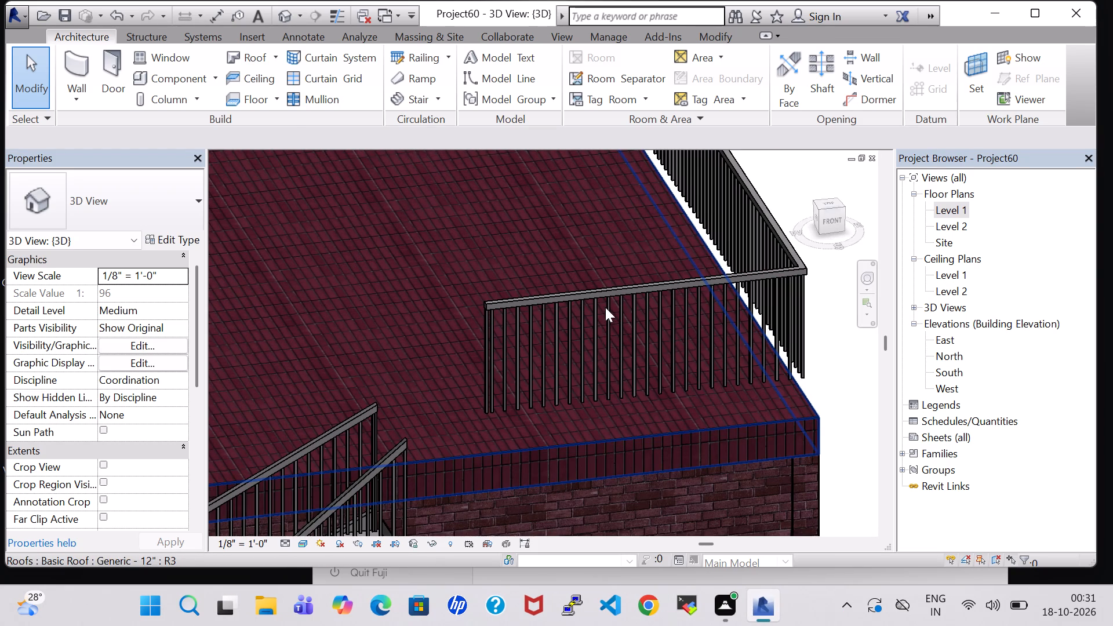
pyautogui.click(605, 292)
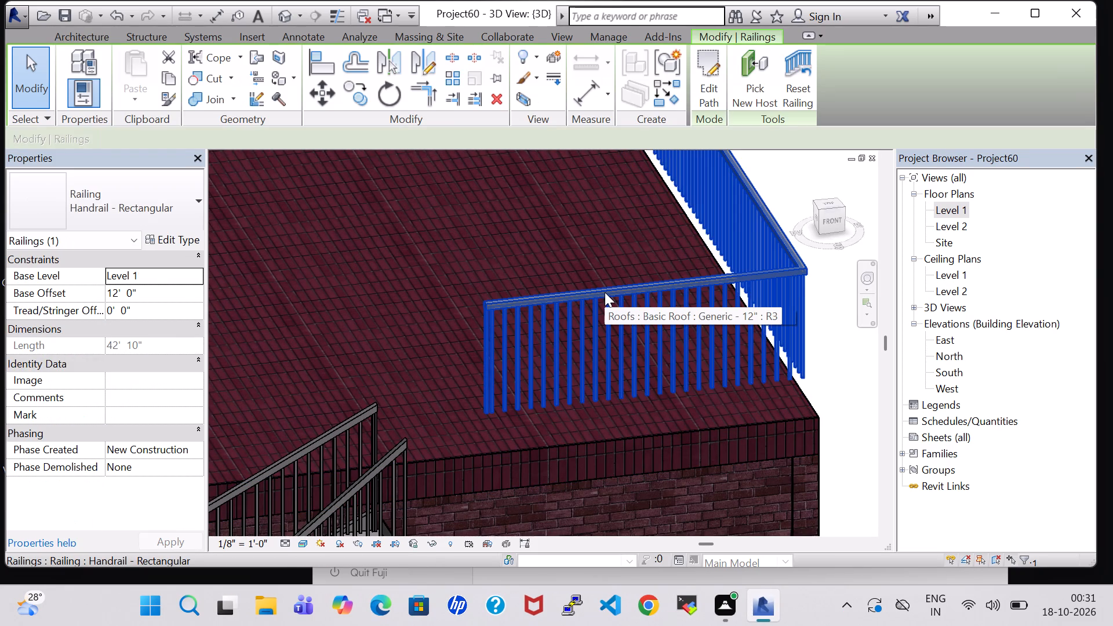
pyautogui.press('Left')
pyautogui.press('Left')
pyautogui.press('Left')
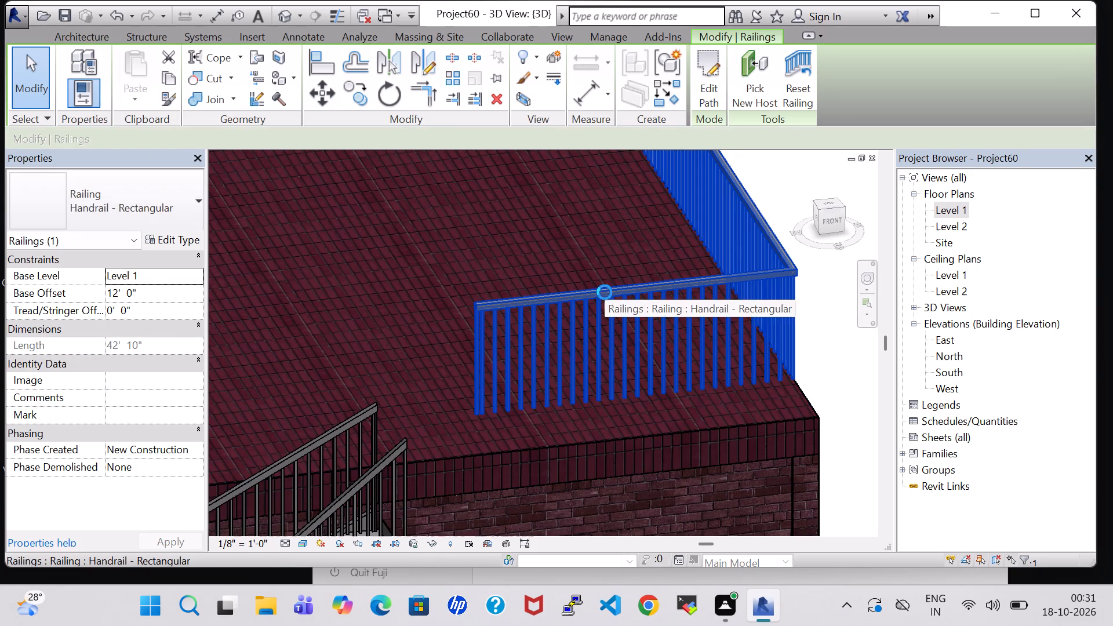
pyautogui.press('Down')
pyautogui.press('Down')
pyautogui.press('Down')
pyautogui.press('Down')
pyautogui.press('Down')
pyautogui.press('Down')
pyautogui.press('Down')
pyautogui.press('Down')
pyautogui.press('Down')
pyautogui.press('Down')
pyautogui.press('Down')
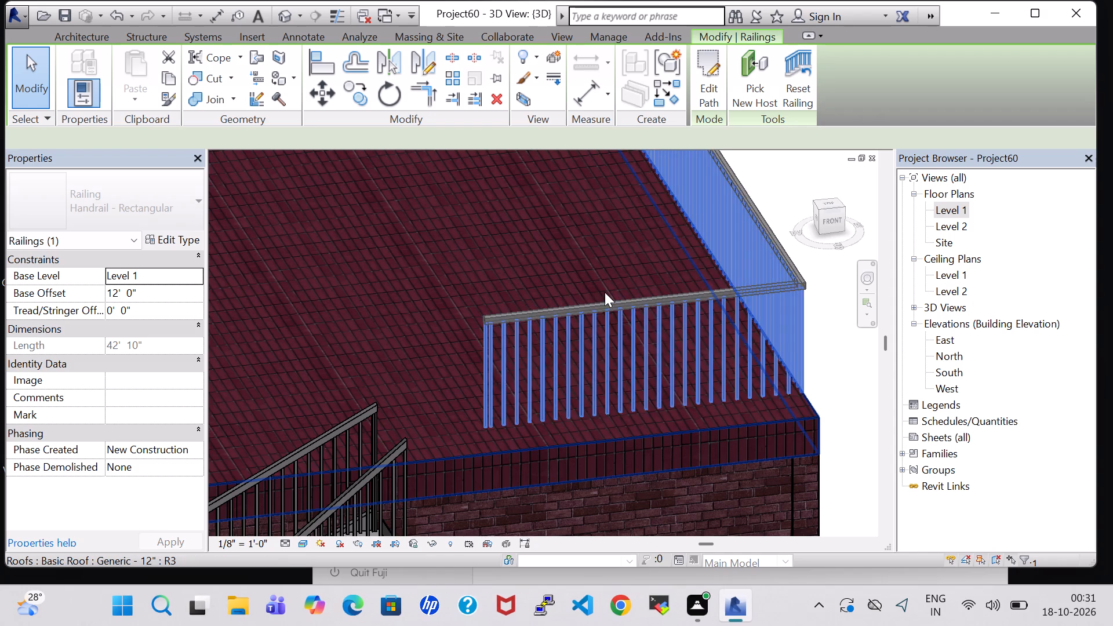
pyautogui.press('Down')
pyautogui.press('Down')
pyautogui.press('Down')
pyautogui.press('Down')
pyautogui.press('Down')
pyautogui.press('Down')
pyautogui.press('Down')
pyautogui.press('Down')
pyautogui.press('Down')
pyautogui.press('Down')
pyautogui.press('Down')
pyautogui.press('Down')
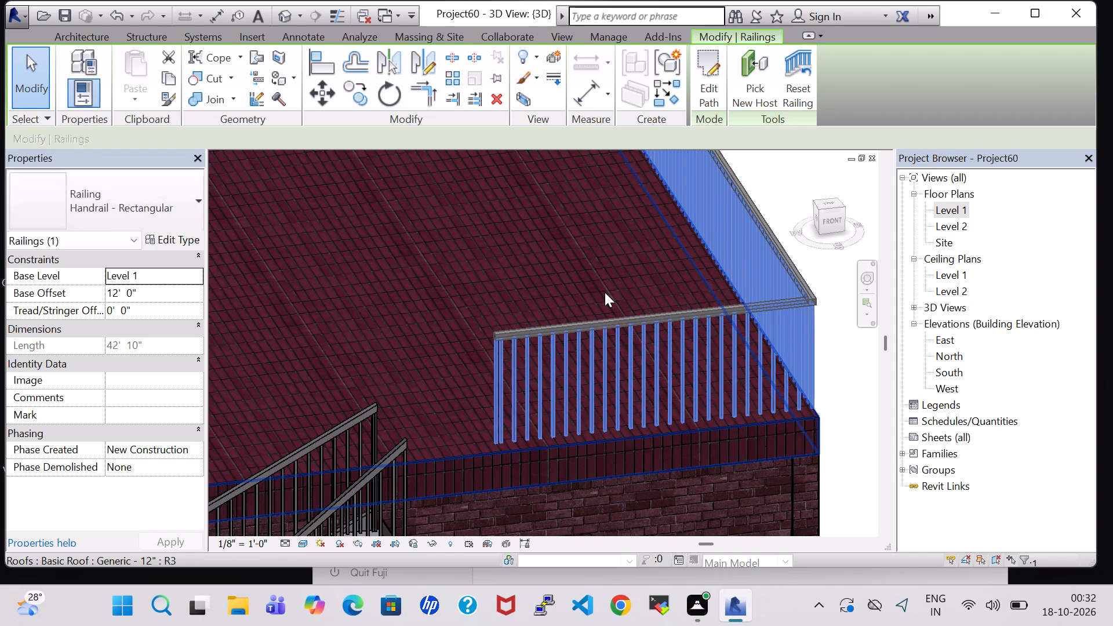
pyautogui.press('Down')
pyautogui.press('Down')
pyautogui.press('Down')
pyautogui.press('Down')
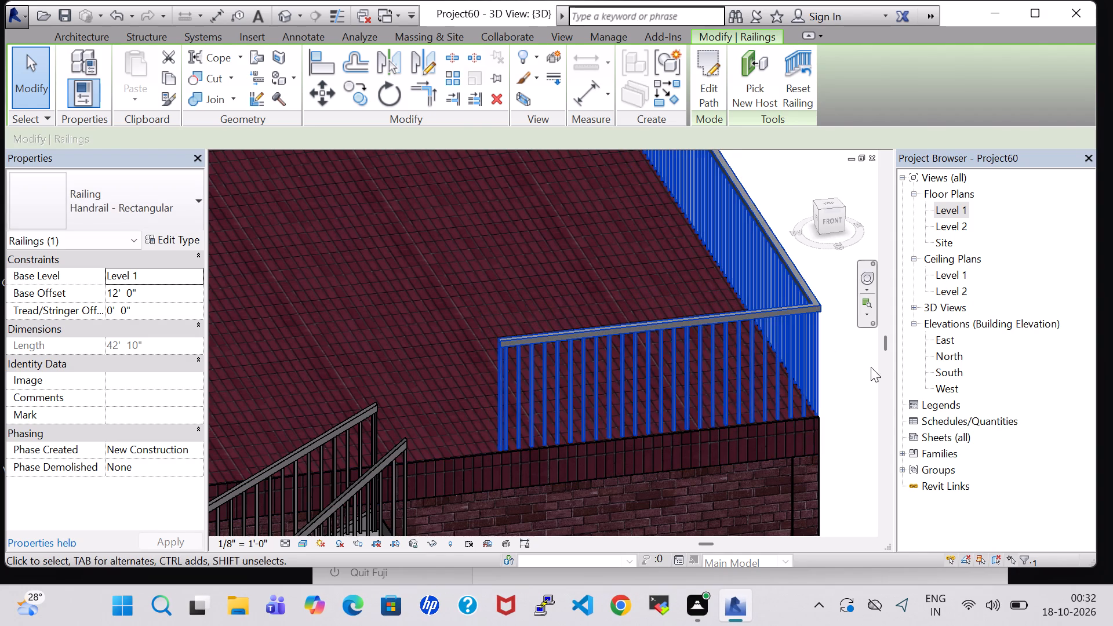
pyautogui.click(852, 373)
# Edit the east roof railing's path, stretching its east line north toward the northeast corner for a total railing length of 46' 10".
pyautogui.scroll(1, 849, 373)
pyautogui.keyDown('shift'); pyautogui.moveTo(849, 373); pyautogui.dragTo(846, 463, button='middle'); pyautogui.keyUp('shift')
pyautogui.moveTo(799, 290); pyautogui.dragTo(794, 518, button='middle')
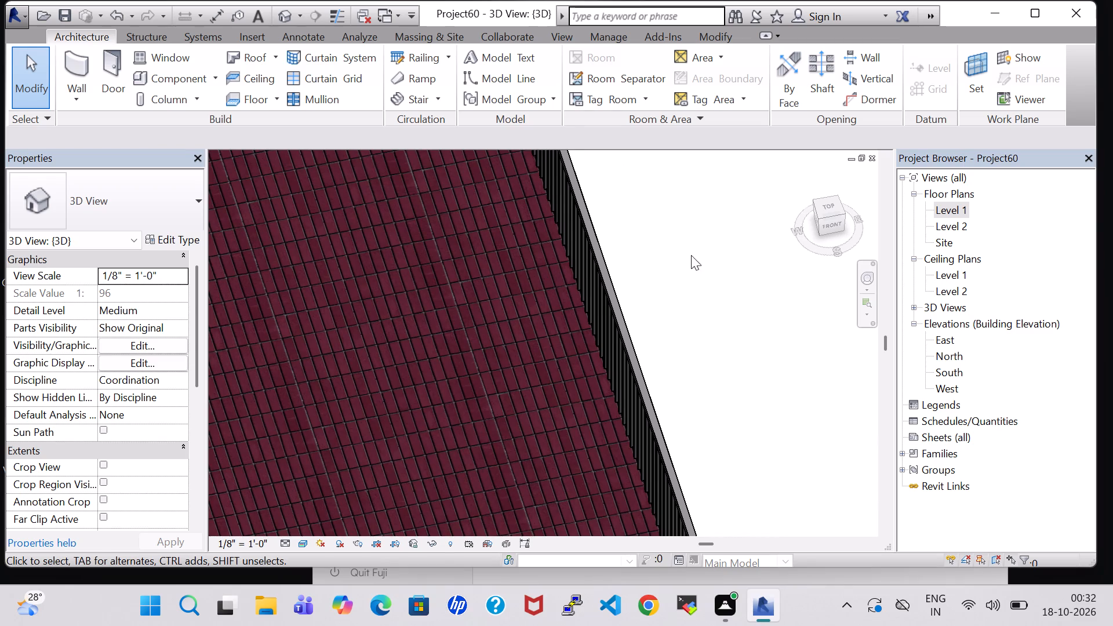
pyautogui.moveTo(691, 255); pyautogui.dragTo(777, 551, button='middle')
pyautogui.scroll(1, 777, 551)
pyautogui.moveTo(722, 253); pyautogui.dragTo(813, 519, button='middle')
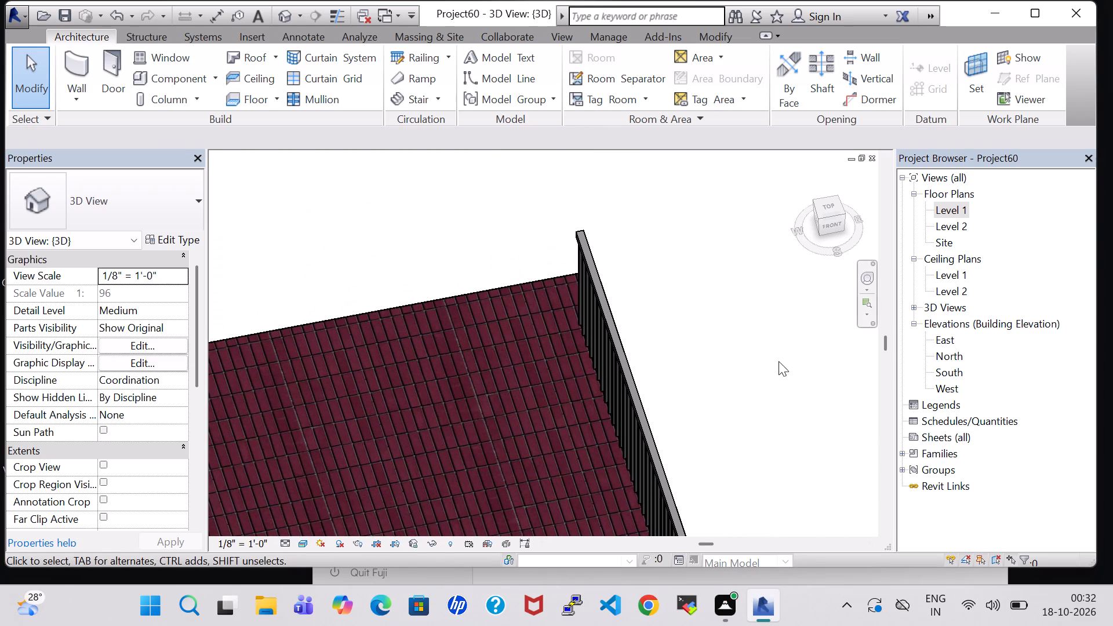
pyautogui.click(601, 290)
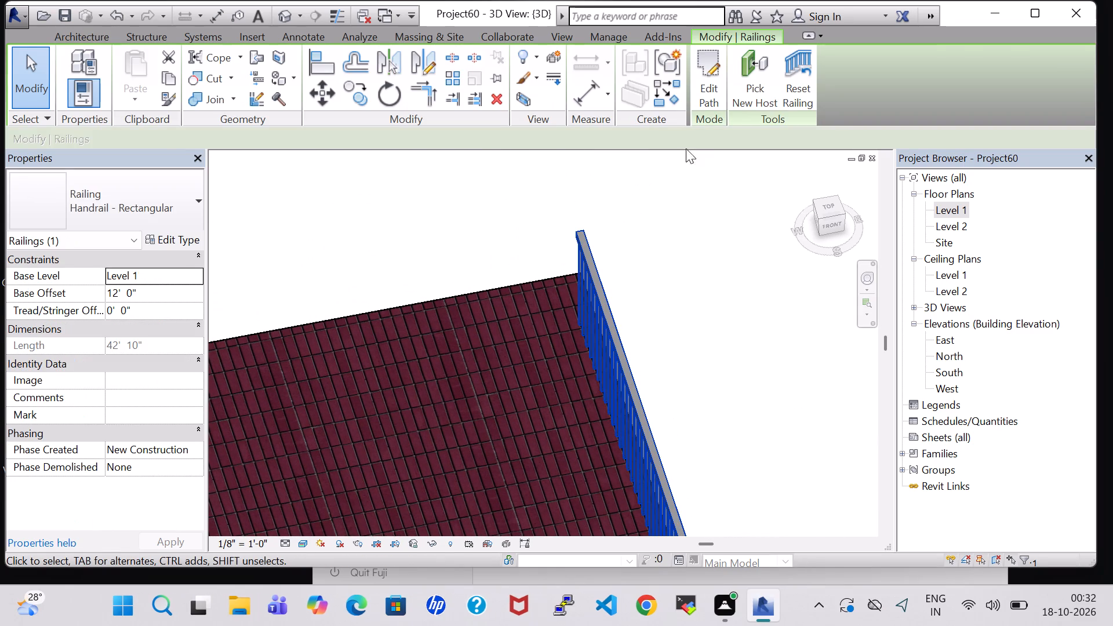
pyautogui.click(706, 101)
pyautogui.scroll(2, 639, 263)
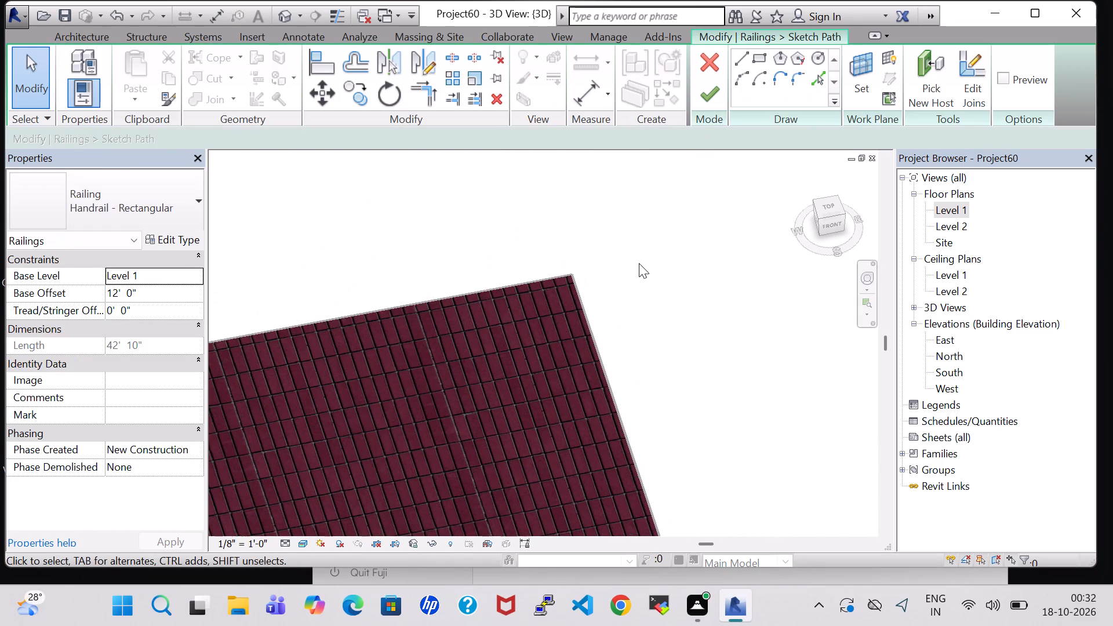
pyautogui.scroll(3, 639, 263)
pyautogui.scroll(-5, 643, 352)
pyautogui.moveTo(688, 377); pyautogui.dragTo(625, 381, button='middle')
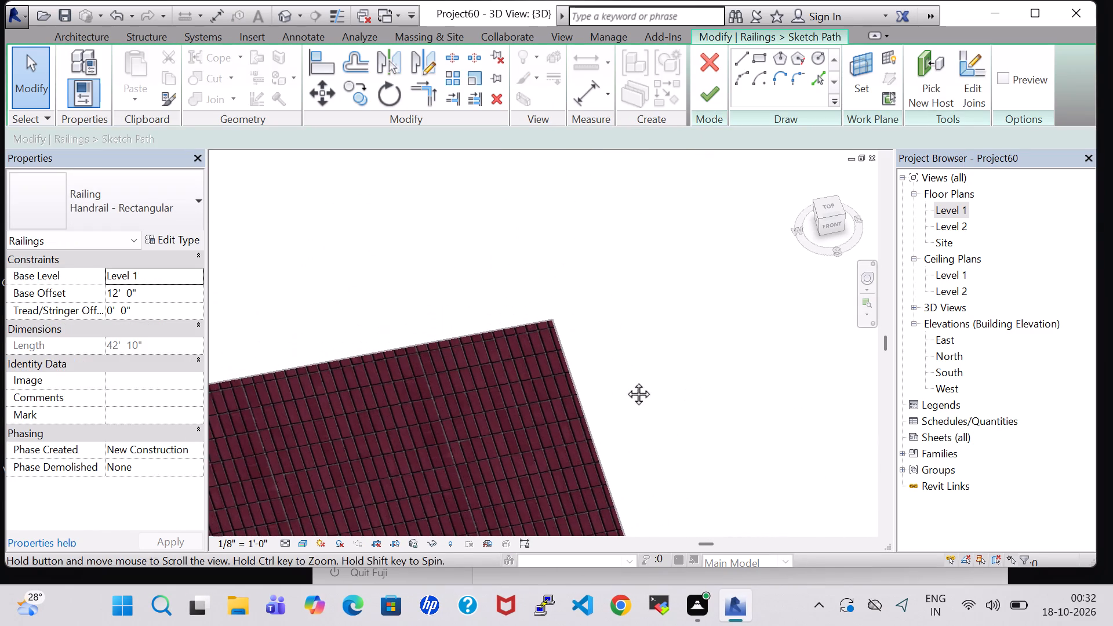
pyautogui.moveTo(625, 381); pyautogui.dragTo(594, 381, button='middle')
pyautogui.keyDown('shift'); pyautogui.moveTo(606, 379); pyautogui.dragTo(580, 332, button='middle'); pyautogui.keyUp('shift')
pyautogui.scroll(1, 581, 332)
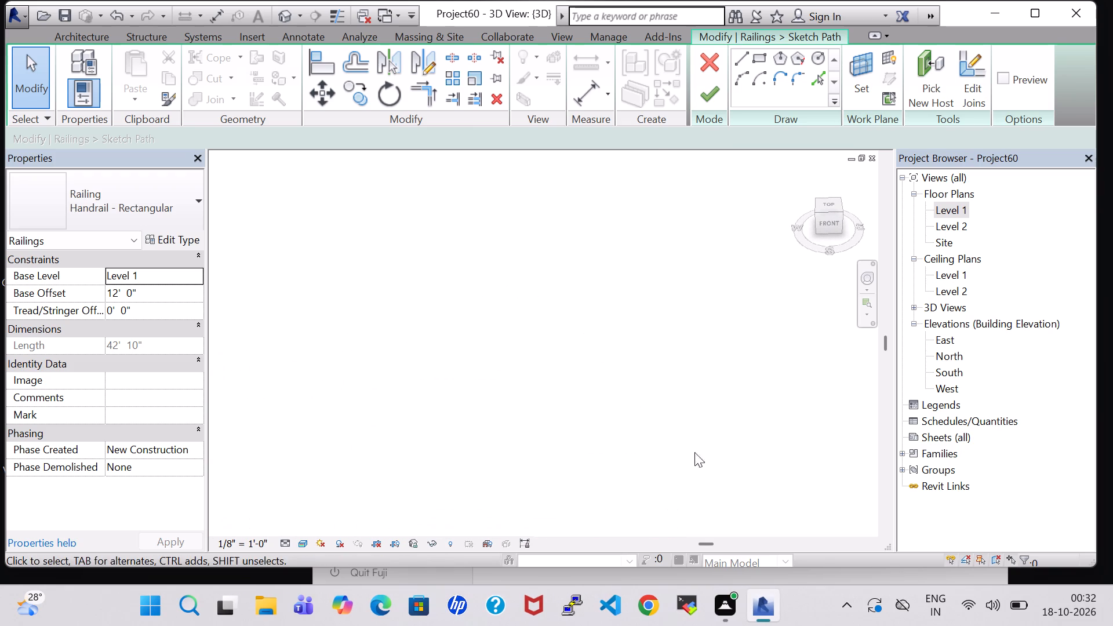
pyautogui.moveTo(702, 470); pyautogui.dragTo(601, 231, button='middle')
pyautogui.moveTo(722, 343); pyautogui.dragTo(679, 316, button='middle')
pyautogui.moveTo(848, 431); pyautogui.dragTo(789, 394, button='middle')
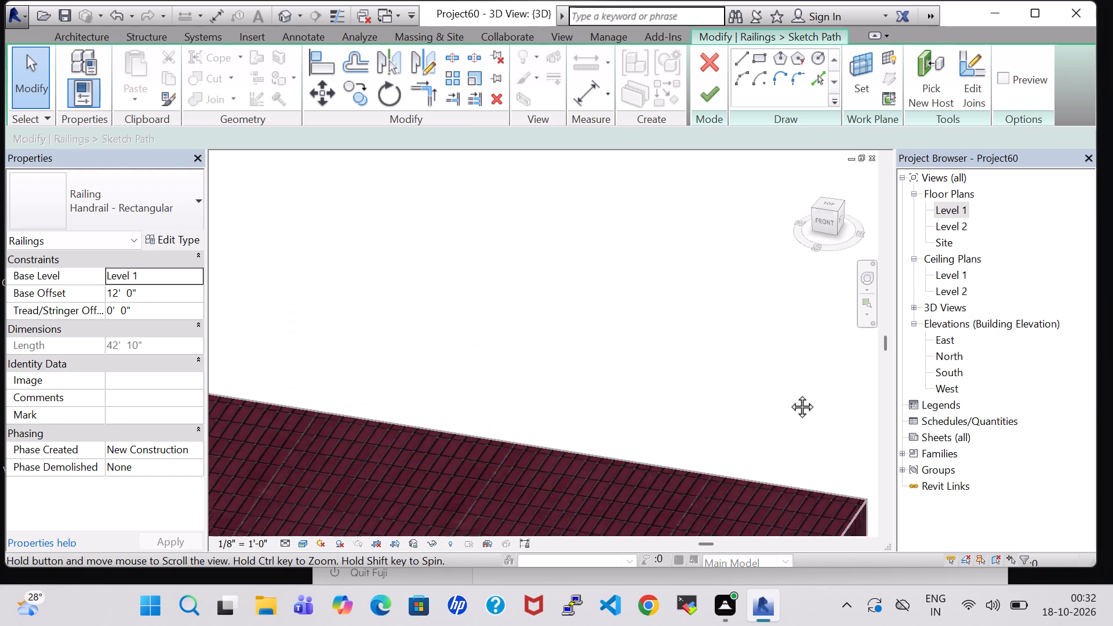
pyautogui.moveTo(789, 394); pyautogui.dragTo(556, 183, button='middle')
pyautogui.moveTo(685, 496); pyautogui.dragTo(669, 242, button='middle')
pyautogui.scroll(-3, 670, 254)
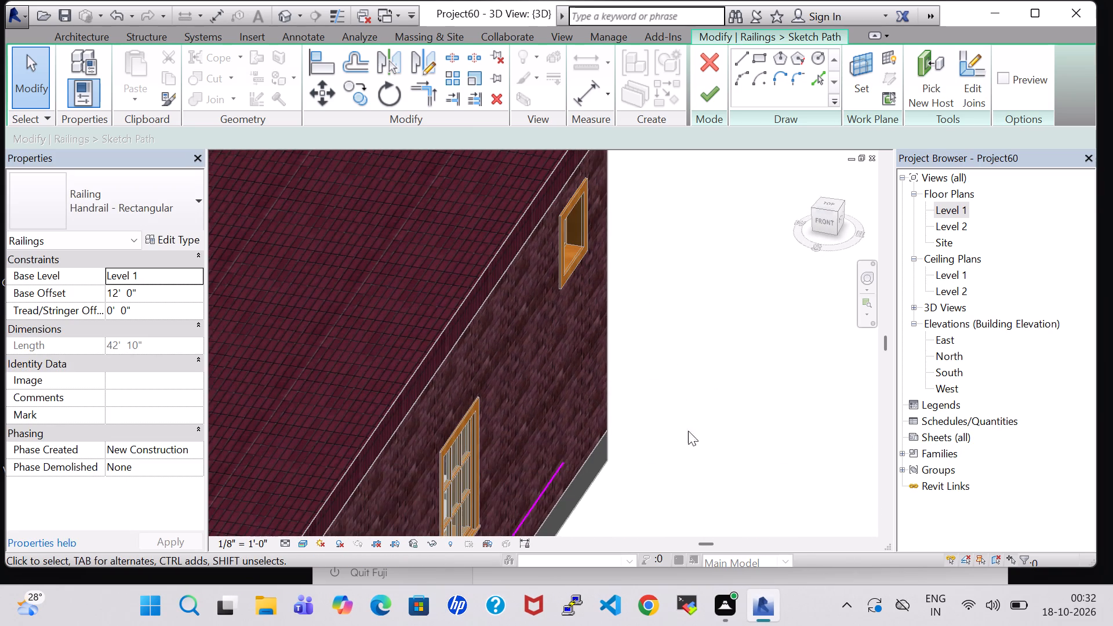
pyautogui.click(561, 464)
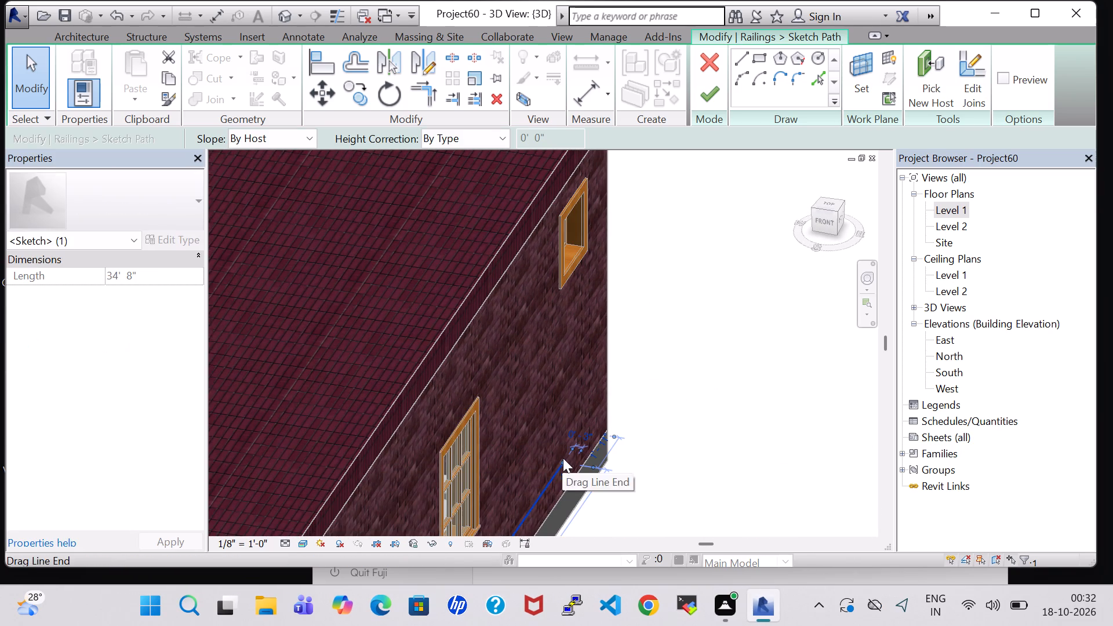
pyautogui.moveTo(564, 460); pyautogui.dragTo(605, 420)
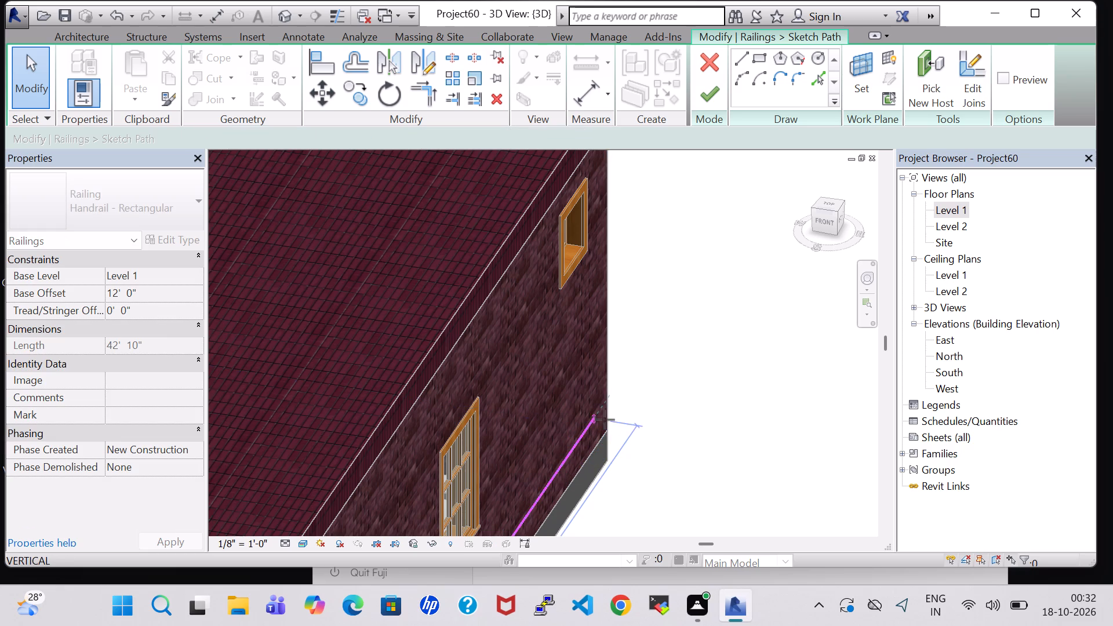
pyautogui.moveTo(605, 420); pyautogui.dragTo(607, 399)
pyautogui.click(705, 93)
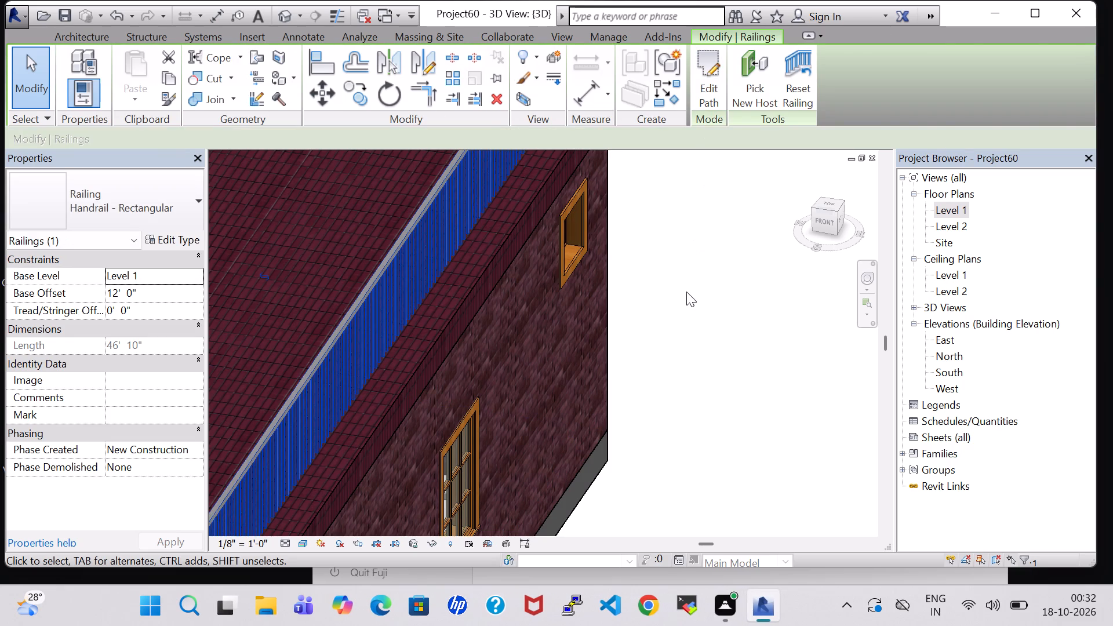
pyautogui.click(686, 292)
# Nudge the railing back from the front and east until its corner lines up over the roof's southeast corner in the 3D view.
pyautogui.moveTo(686, 292); pyautogui.dragTo(743, 301, button='middle')
pyautogui.scroll(-5, 744, 305)
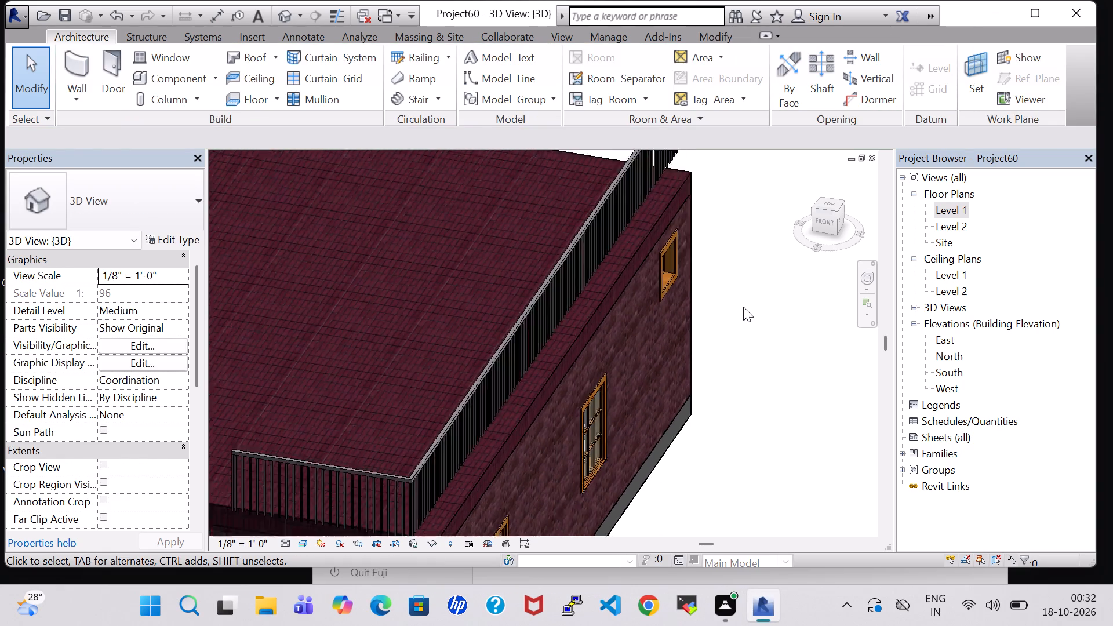
pyautogui.scroll(-3, 743, 307)
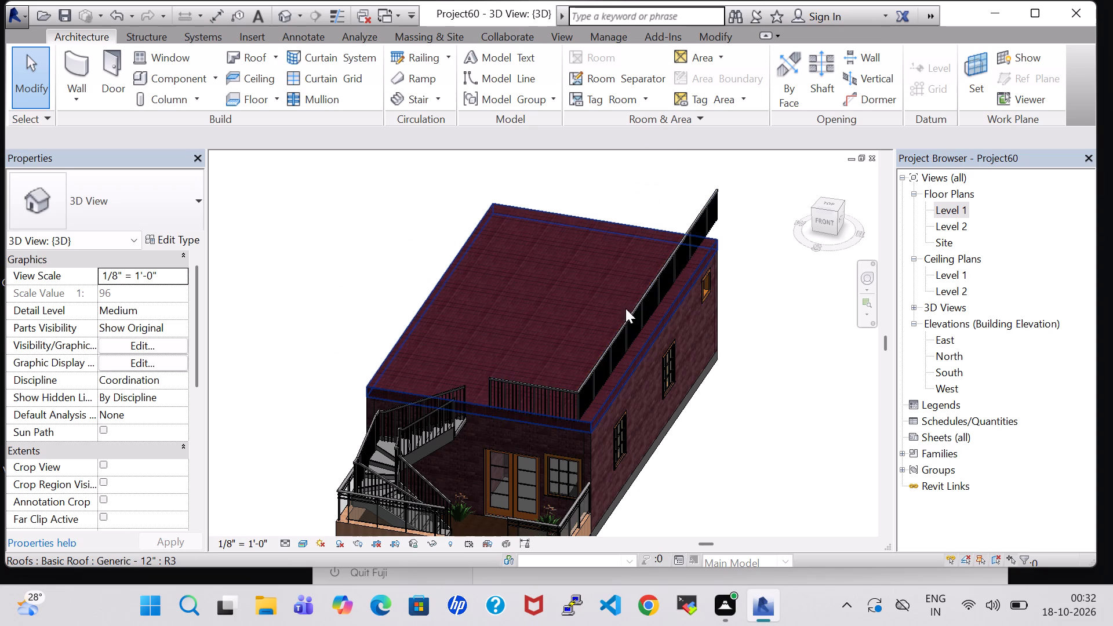
pyautogui.keyDown('shift'); pyautogui.moveTo(752, 279); pyautogui.dragTo(752, 345, button='middle'); pyautogui.keyUp('shift')
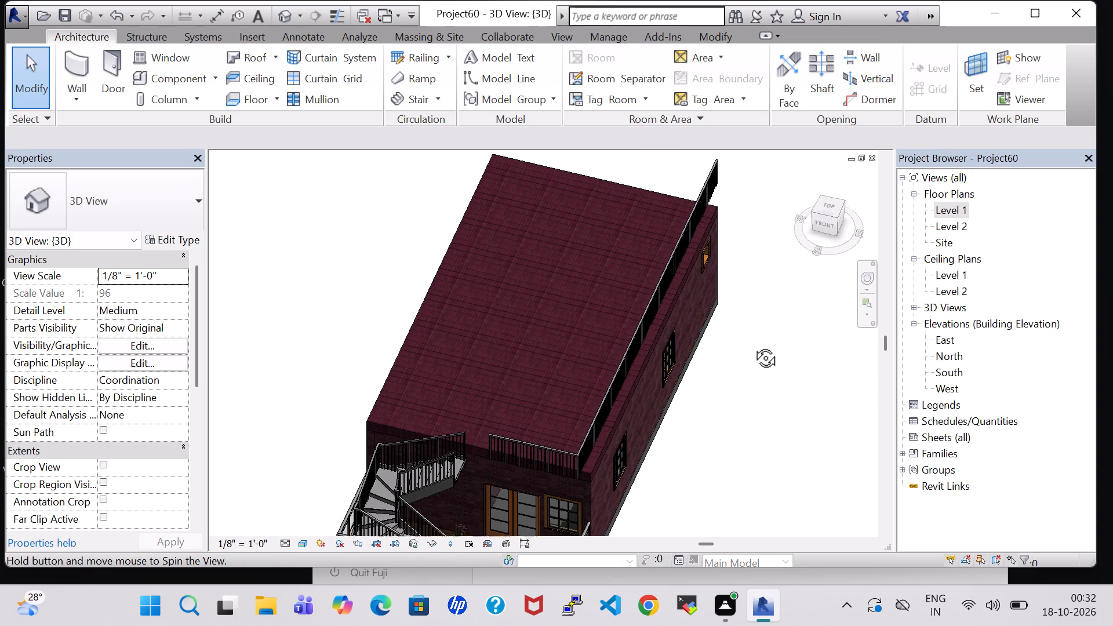
pyautogui.keyDown('shift'); pyautogui.moveTo(752, 345); pyautogui.dragTo(753, 360, button='middle'); pyautogui.keyUp('shift')
pyautogui.scroll(6, 718, 390)
pyautogui.moveTo(710, 439); pyautogui.dragTo(799, 219, button='middle')
pyautogui.scroll(1, 710, 439)
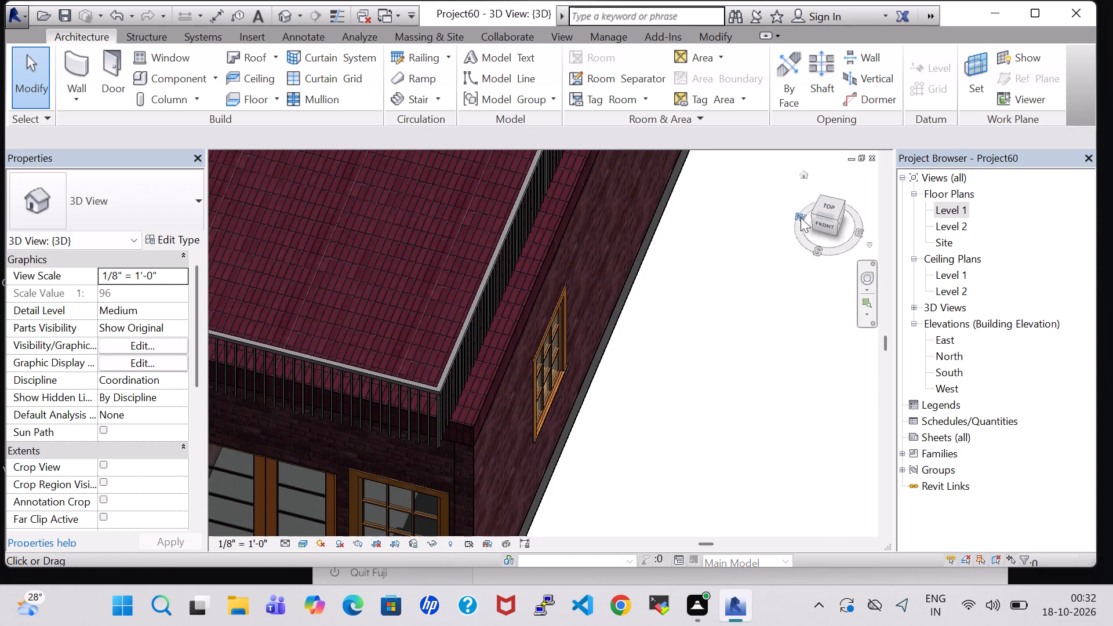
pyautogui.click(403, 385)
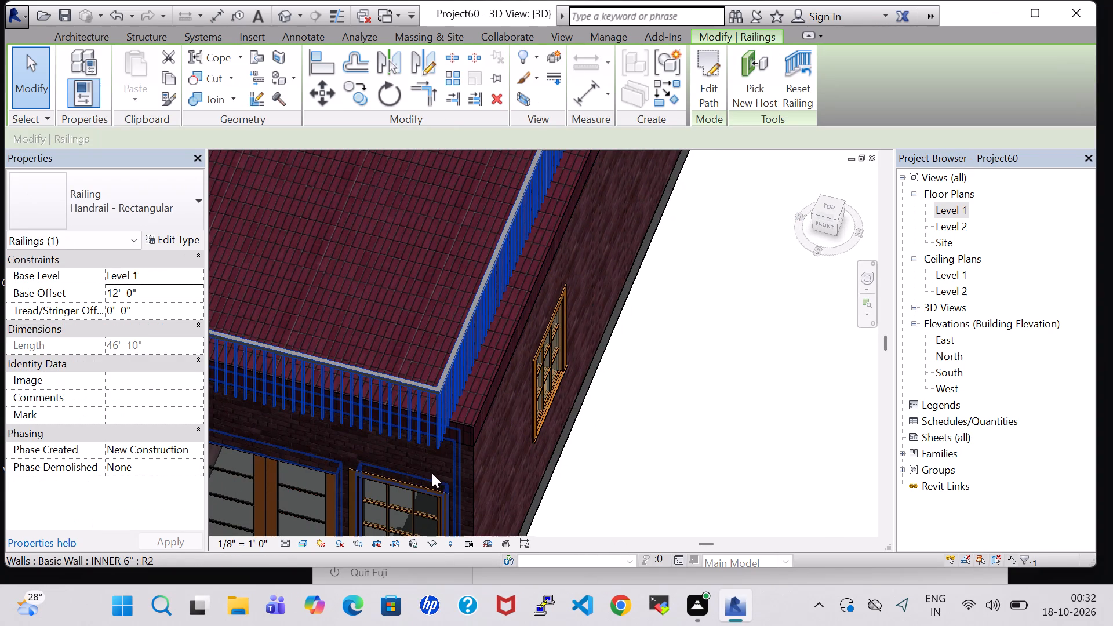
pyautogui.press('Up')
pyautogui.press('Up')
pyautogui.press('Up')
pyautogui.press('Up')
pyautogui.press('Up')
pyautogui.press('Up')
pyautogui.press('Up')
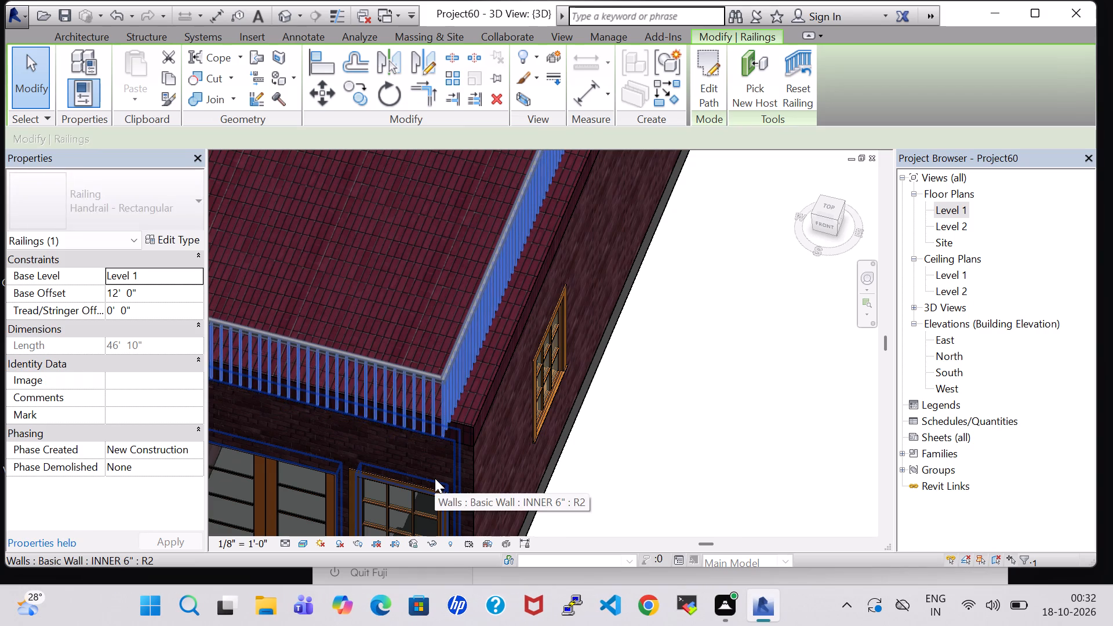
pyautogui.press('Up')
pyautogui.press('Up')
pyautogui.press('Up')
pyautogui.press('Up')
pyautogui.press('Up')
pyautogui.press('Up')
pyautogui.press('Up')
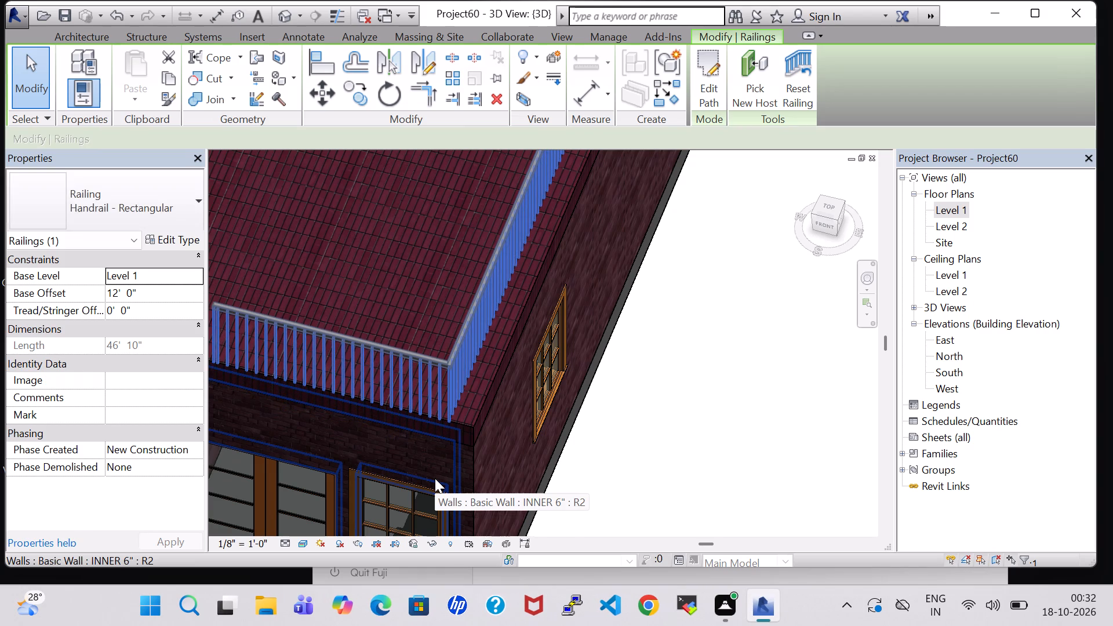
pyautogui.press('Right')
pyautogui.press('Right')
pyautogui.press('Right')
pyautogui.press('Right')
pyautogui.press('Right')
pyautogui.press('Right')
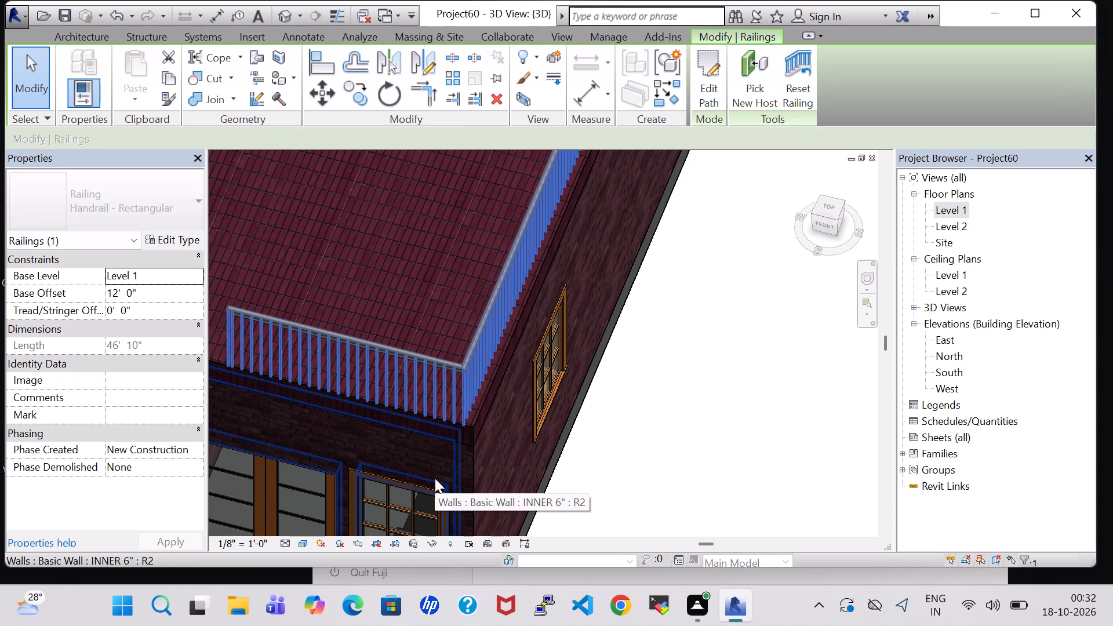
pyautogui.press('Right')
pyautogui.press('Right')
pyautogui.press('Right')
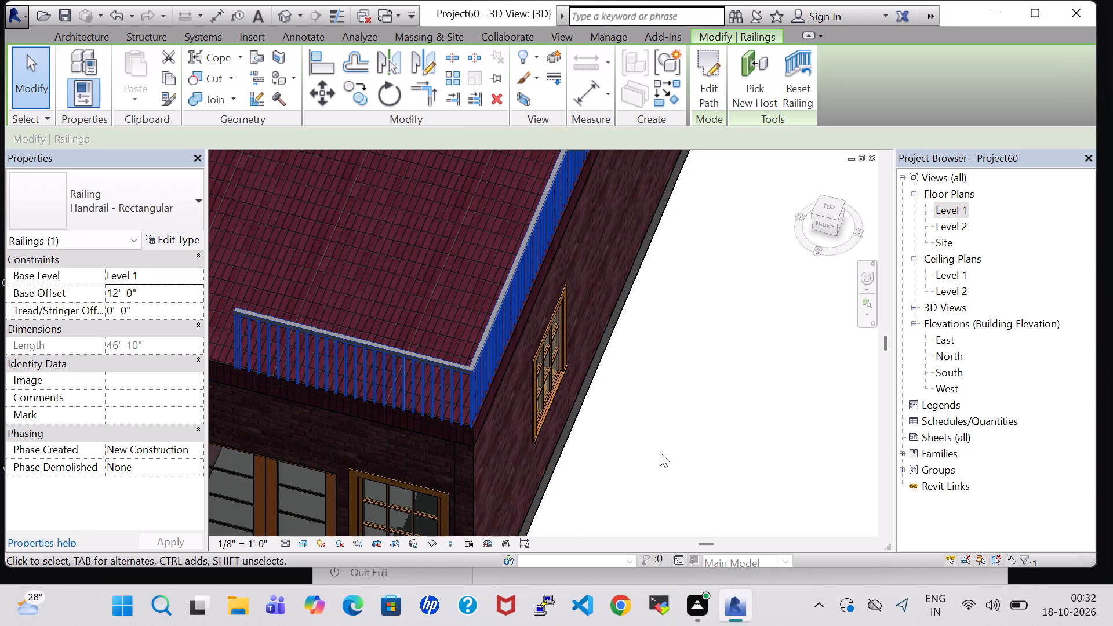
# From the front view, lower the railing onto the top of the roof, to a base offset of 11' 0".
pyautogui.keyDown('shift'); pyautogui.moveTo(660, 452); pyautogui.dragTo(737, 374, button='middle'); pyautogui.keyUp('shift')
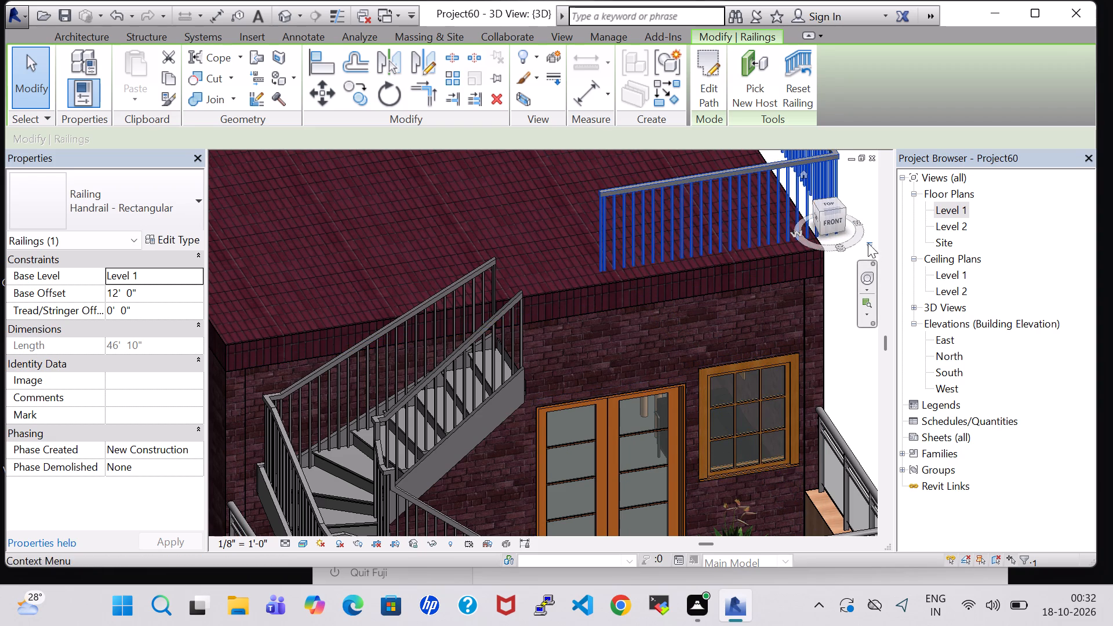
pyautogui.click(832, 219)
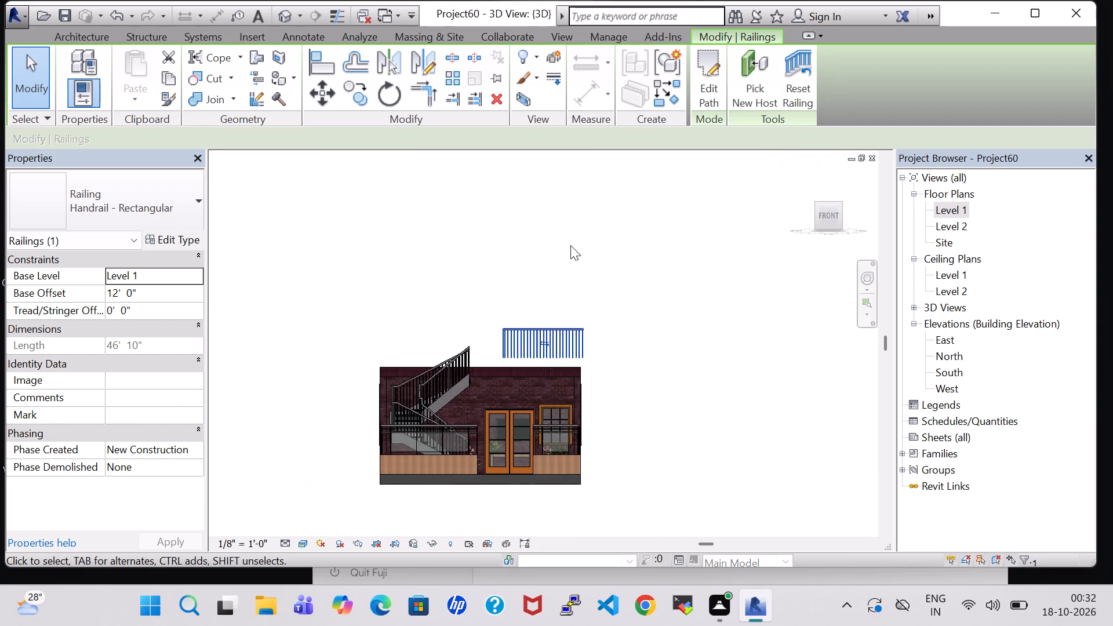
pyautogui.scroll(9, 563, 275)
pyautogui.moveTo(563, 275); pyautogui.dragTo(573, 213, button='middle')
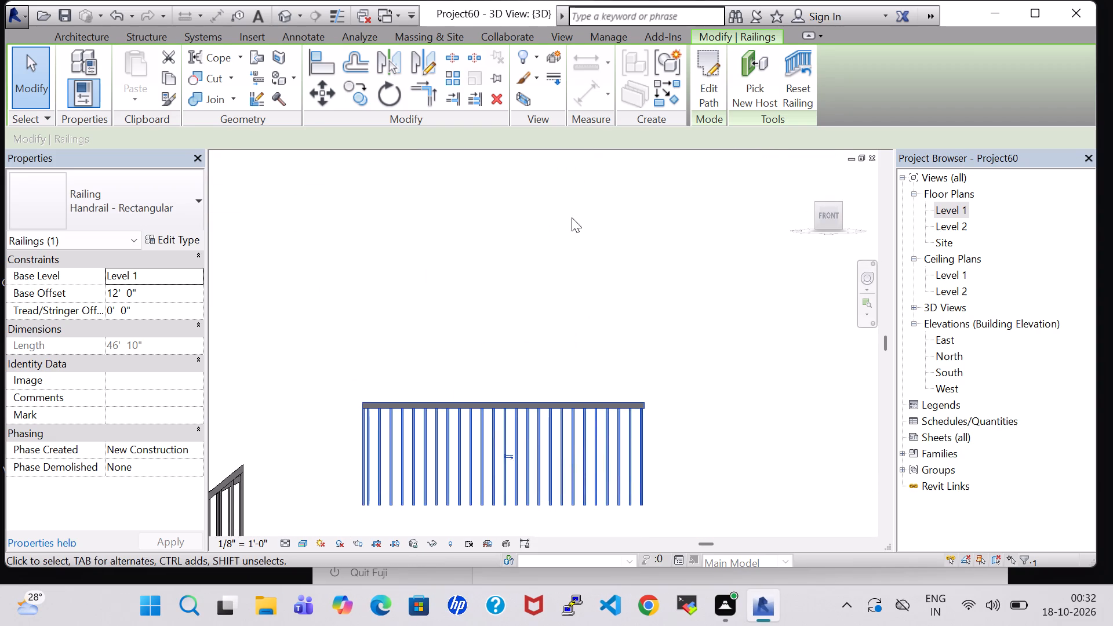
pyautogui.moveTo(570, 309); pyautogui.dragTo(563, 166, button='middle')
pyautogui.click(554, 365)
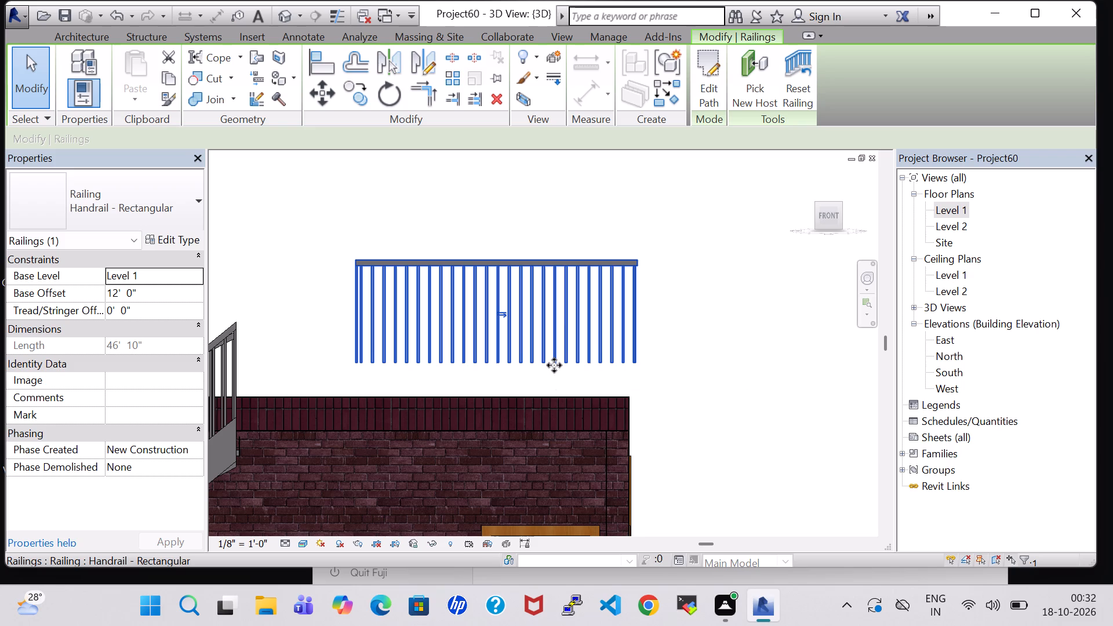
pyautogui.press('Down')
pyautogui.press('Down')
pyautogui.press('Down')
pyautogui.press('Down')
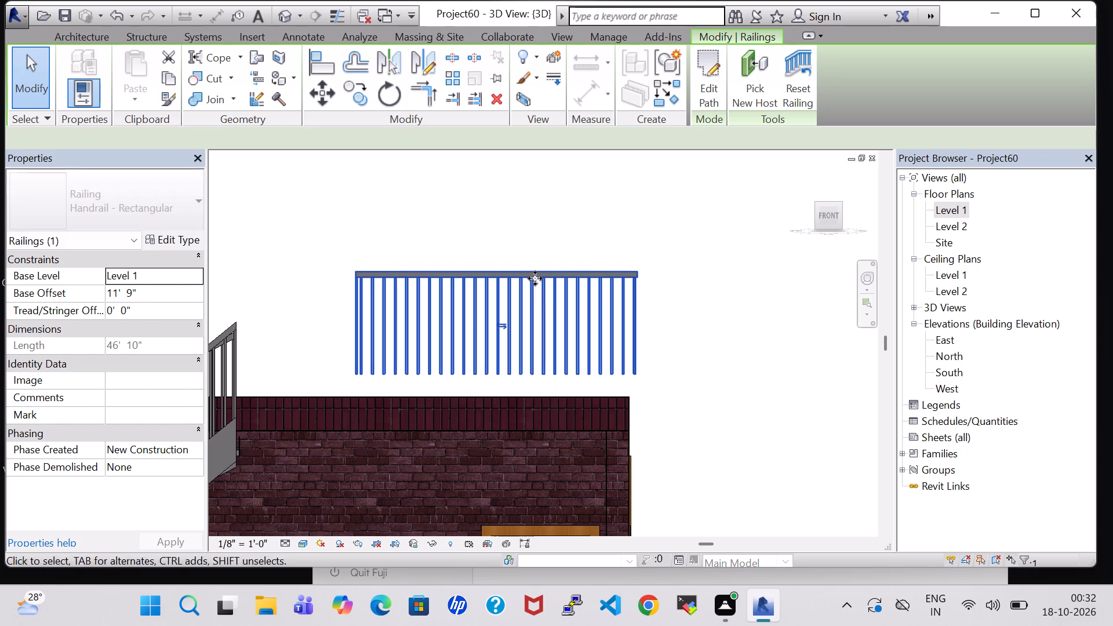
pyautogui.press('Down')
pyautogui.press('Down')
pyautogui.press('Down')
pyautogui.press('Down')
pyautogui.press('Down')
pyautogui.press('Down')
pyautogui.press('Down')
pyautogui.press('Down')
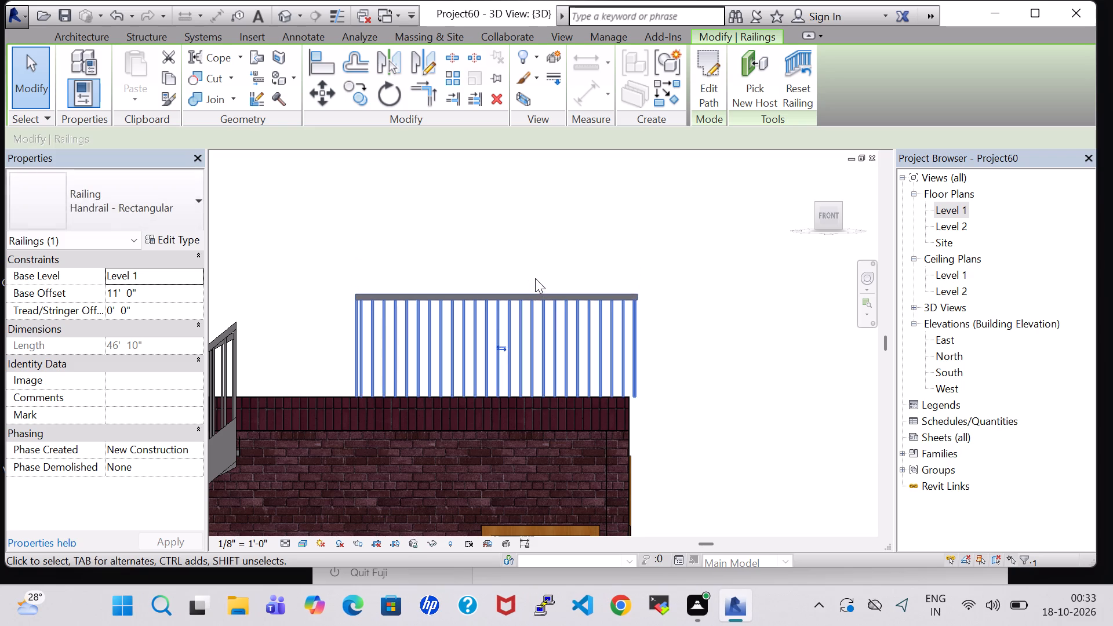
# Nudge the railing west to align its end with the roof's east edge in the front view.
pyautogui.press('Left')
pyautogui.press('Left')
pyautogui.press('Left')
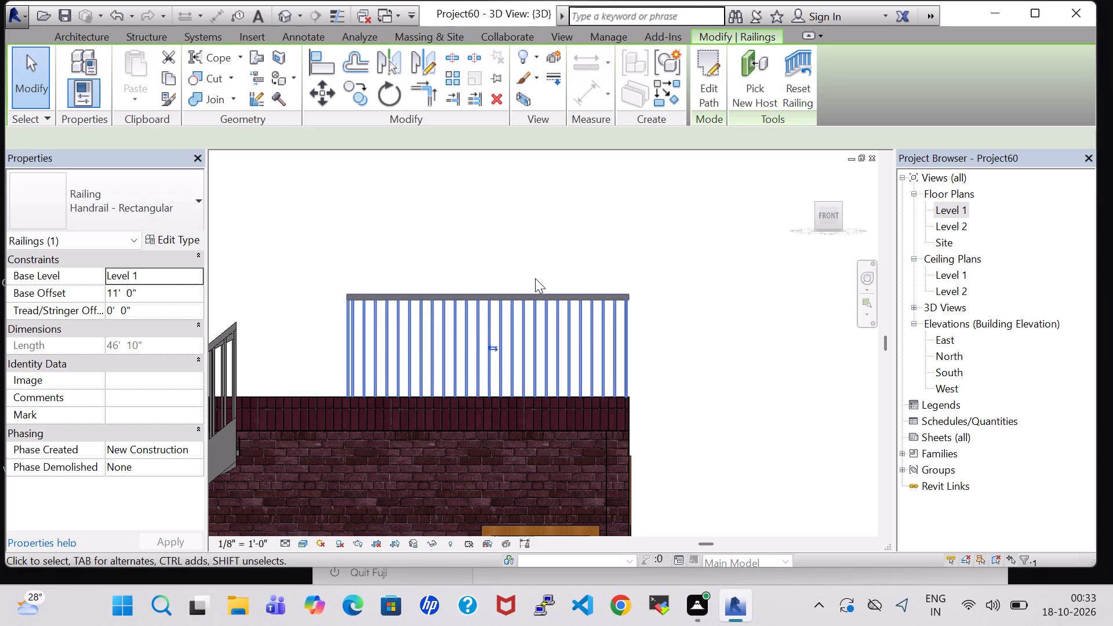
pyautogui.press('Right')
pyautogui.click(711, 296)
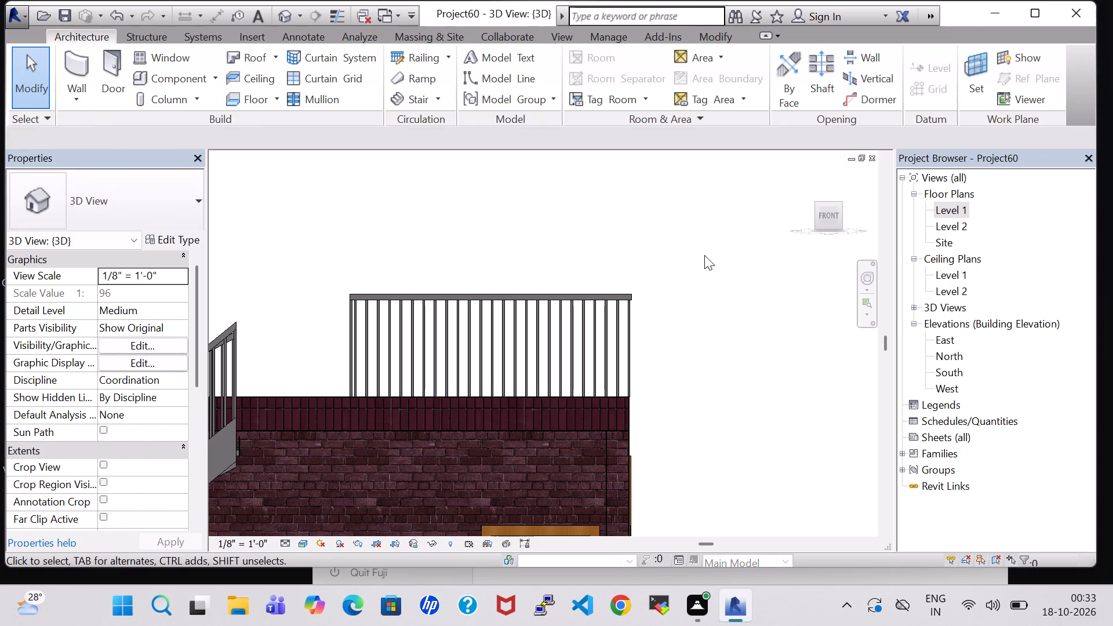
# Save the project.
pyautogui.click(281, 9)
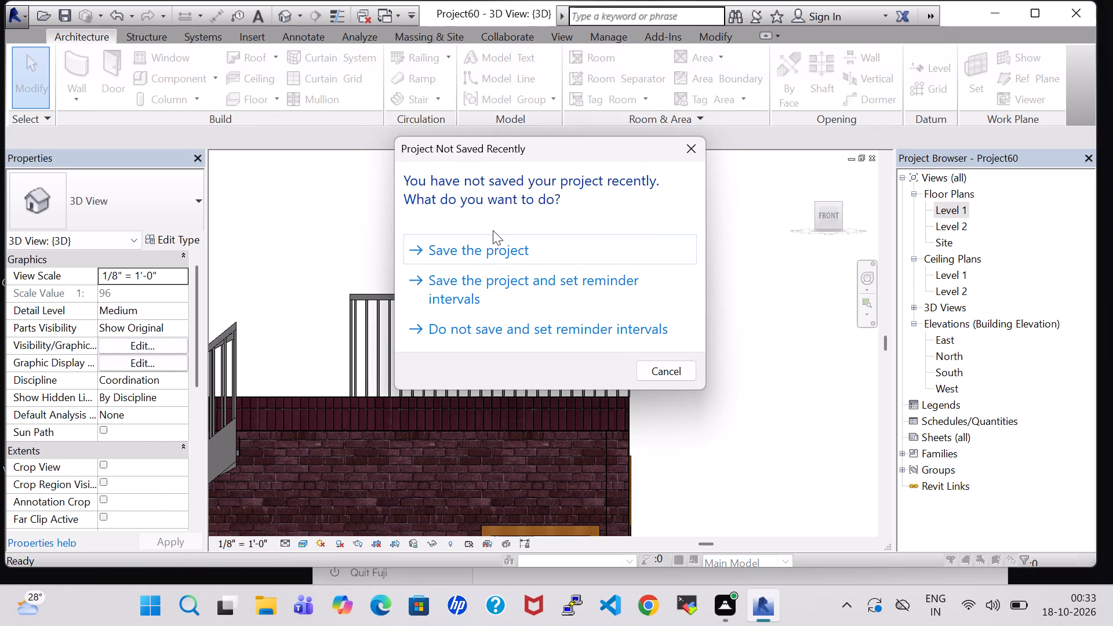
pyautogui.click(508, 265)
pyautogui.click(813, 15)
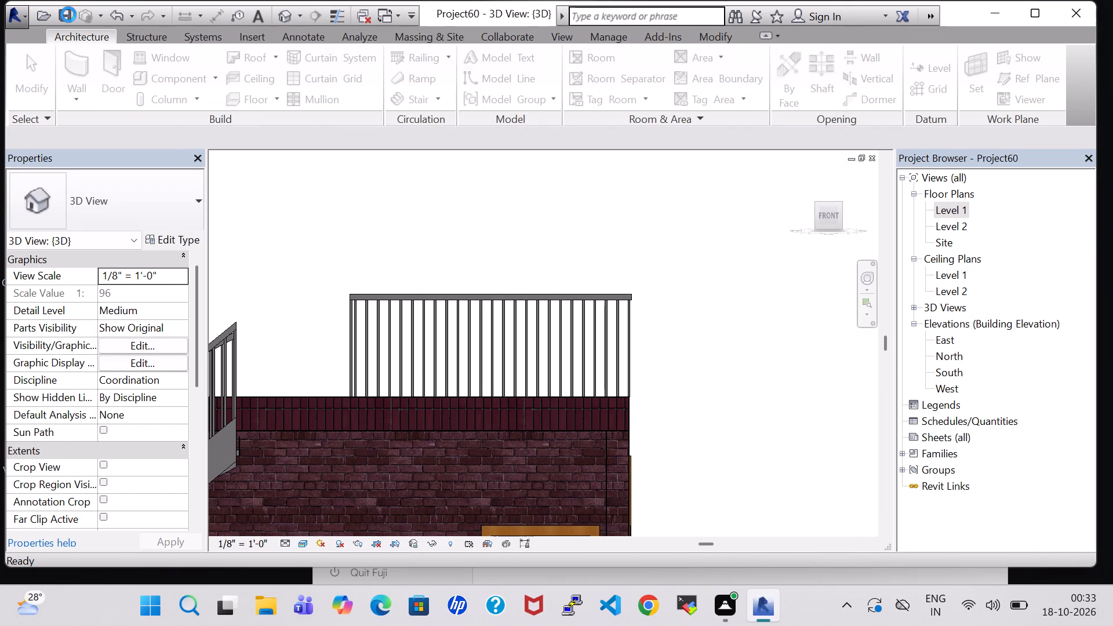
pyautogui.click(68, 14)
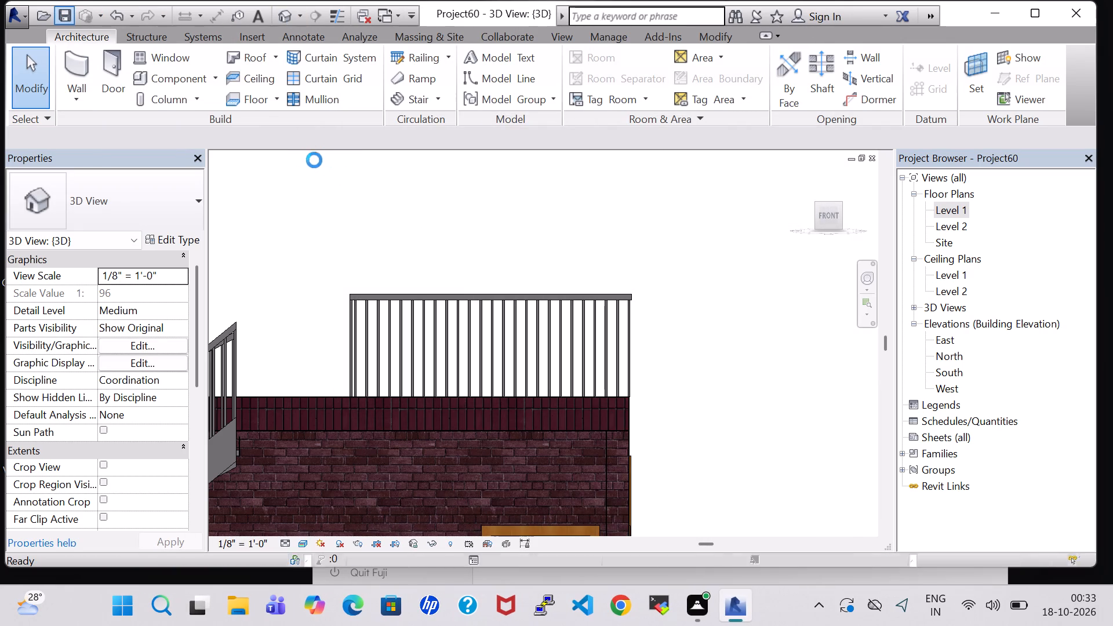
pyautogui.click(60, 15)
# Open the path of the rectangular handrail on the roof's east side for editing.
pyautogui.keyDown('shift'); pyautogui.moveTo(638, 239); pyautogui.dragTo(637, 304, button='middle'); pyautogui.keyUp('shift')
pyautogui.keyDown('shift'); pyautogui.moveTo(651, 245); pyautogui.dragTo(645, 289, button='middle'); pyautogui.keyUp('shift')
pyautogui.middleClick(676, 275)
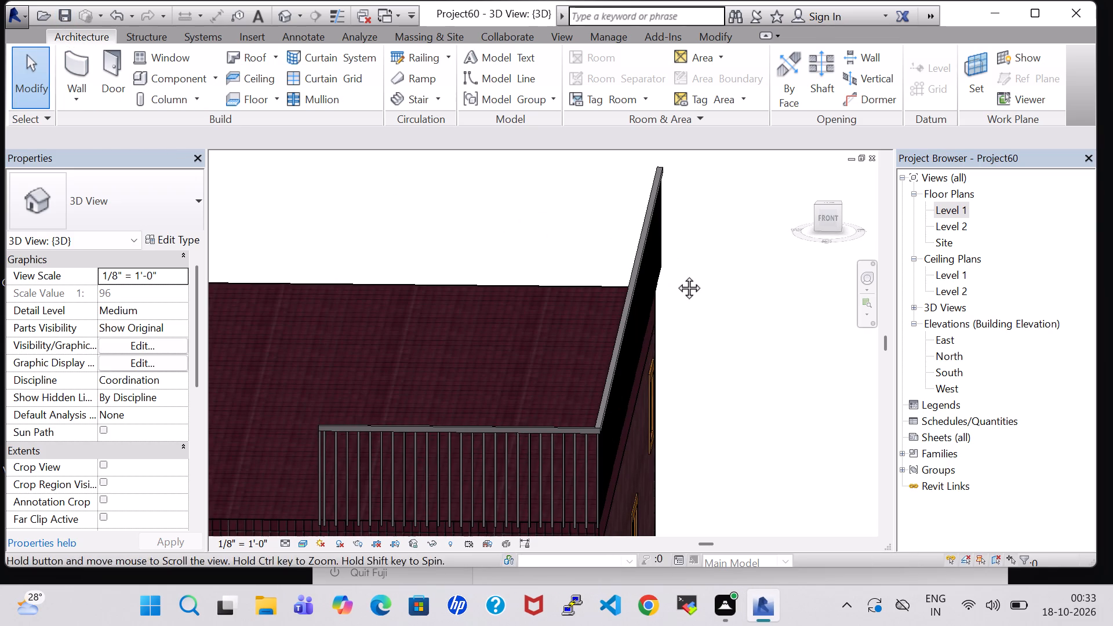
pyautogui.keyDown('shift'); pyautogui.moveTo(674, 269); pyautogui.dragTo(610, 260, button='middle'); pyautogui.keyUp('shift')
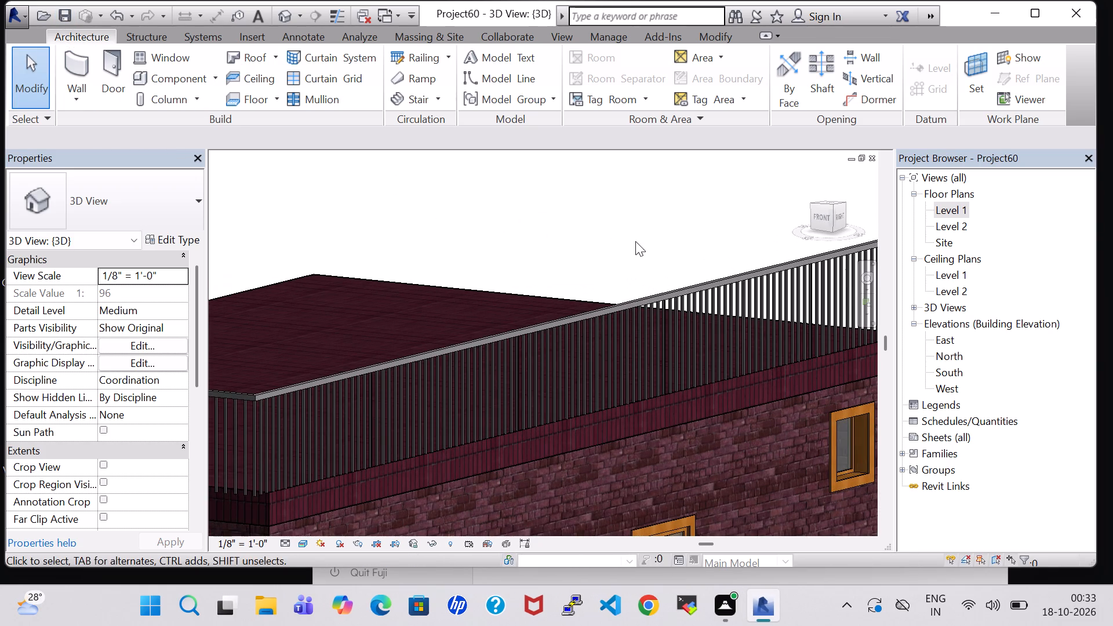
pyautogui.moveTo(635, 241); pyautogui.dragTo(312, 247, button='middle')
pyautogui.click(636, 275)
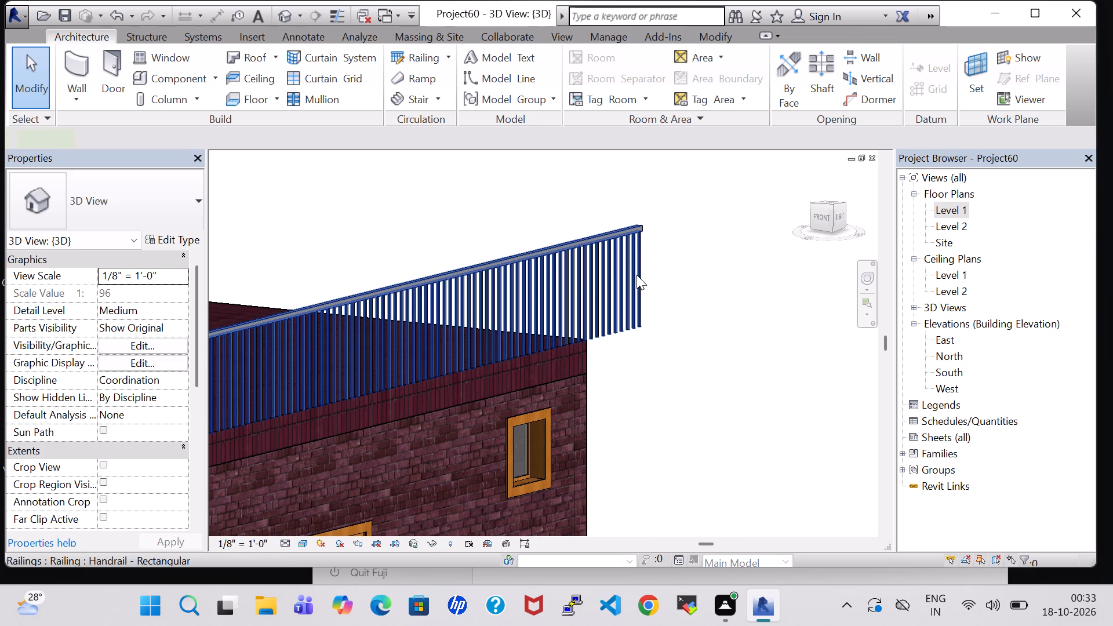
pyautogui.click(704, 76)
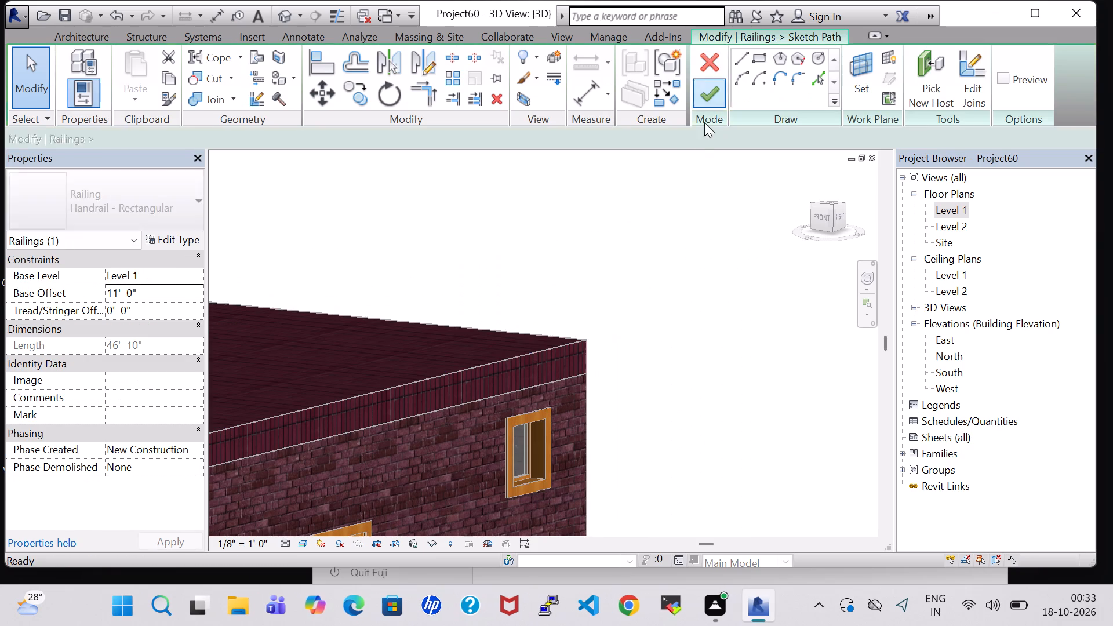
pyautogui.moveTo(652, 312); pyautogui.dragTo(652, 104, button='middle')
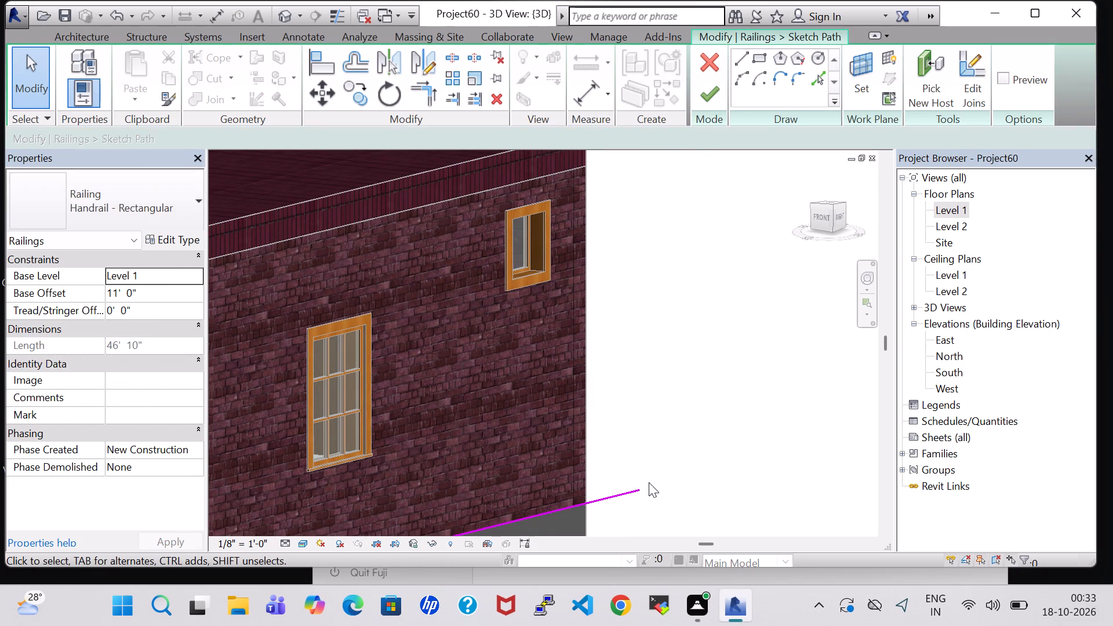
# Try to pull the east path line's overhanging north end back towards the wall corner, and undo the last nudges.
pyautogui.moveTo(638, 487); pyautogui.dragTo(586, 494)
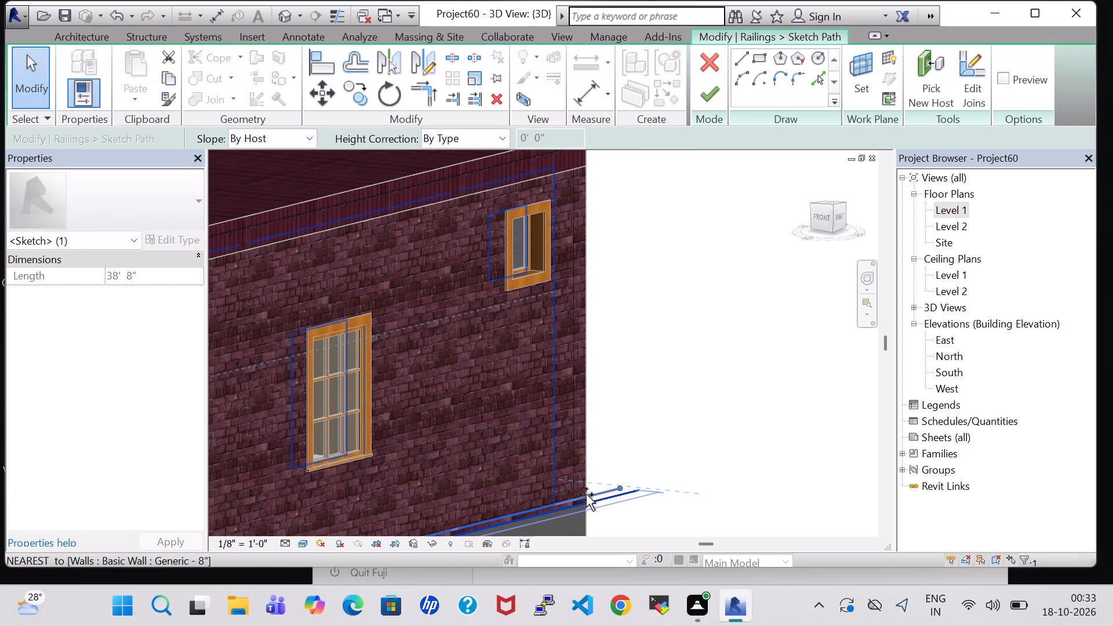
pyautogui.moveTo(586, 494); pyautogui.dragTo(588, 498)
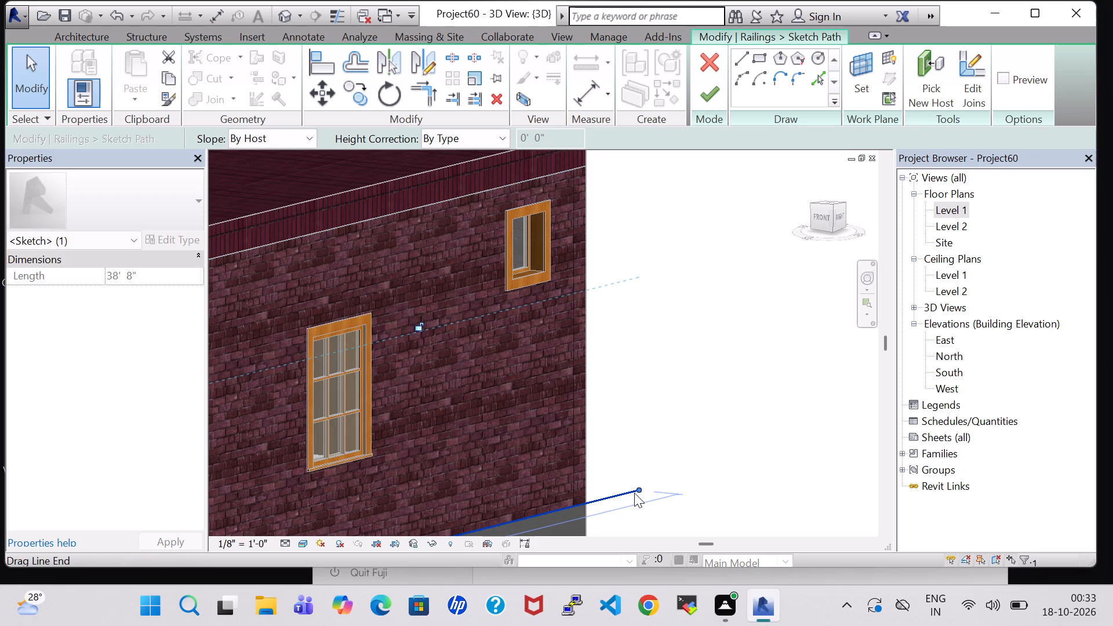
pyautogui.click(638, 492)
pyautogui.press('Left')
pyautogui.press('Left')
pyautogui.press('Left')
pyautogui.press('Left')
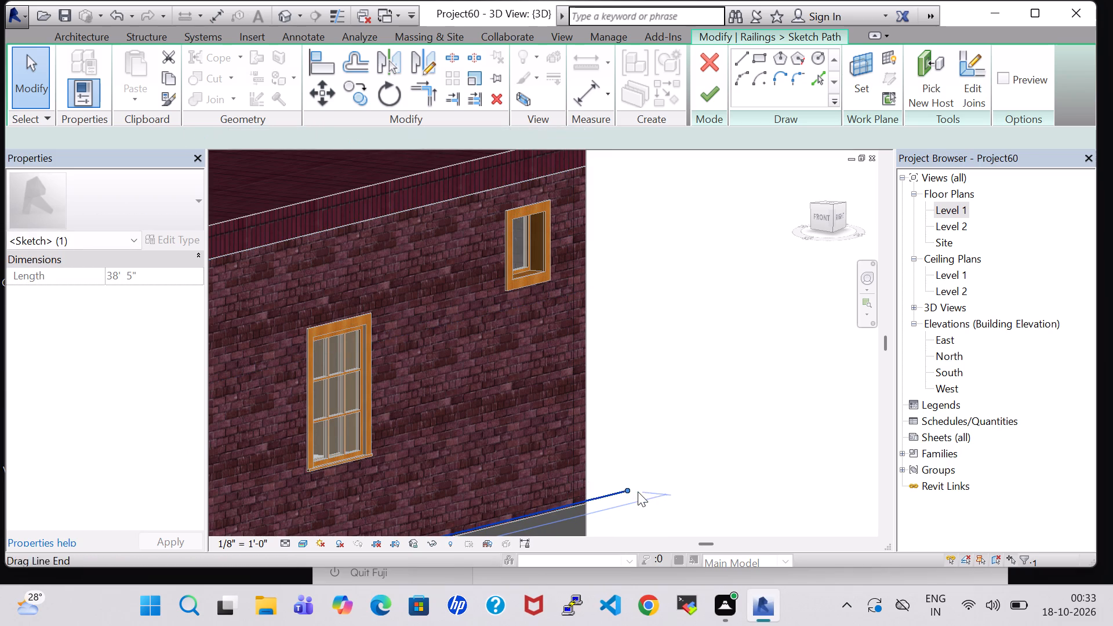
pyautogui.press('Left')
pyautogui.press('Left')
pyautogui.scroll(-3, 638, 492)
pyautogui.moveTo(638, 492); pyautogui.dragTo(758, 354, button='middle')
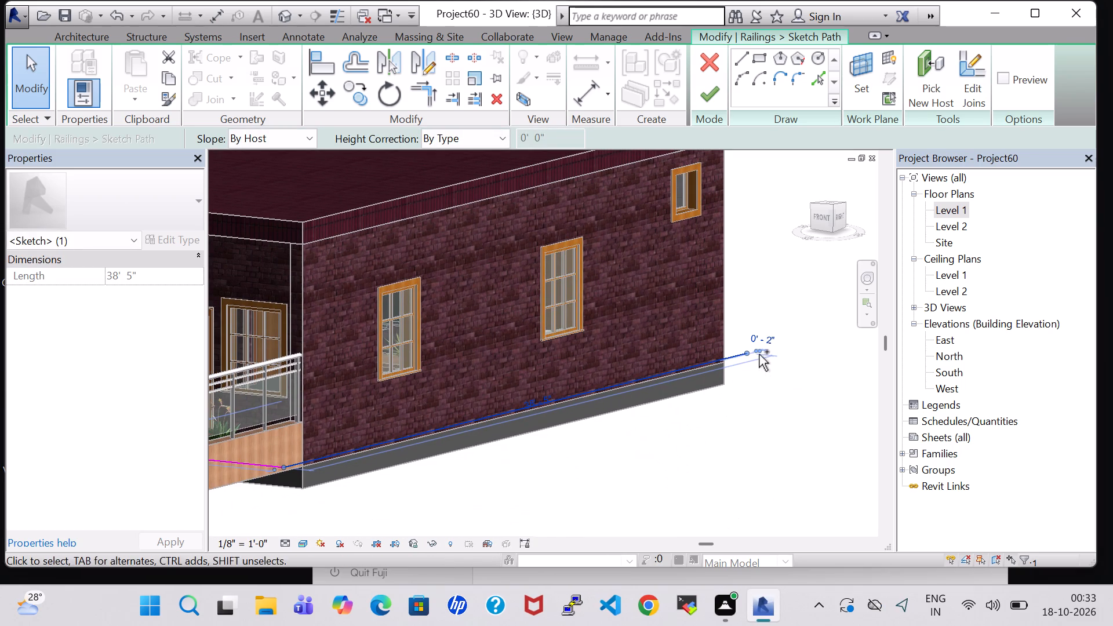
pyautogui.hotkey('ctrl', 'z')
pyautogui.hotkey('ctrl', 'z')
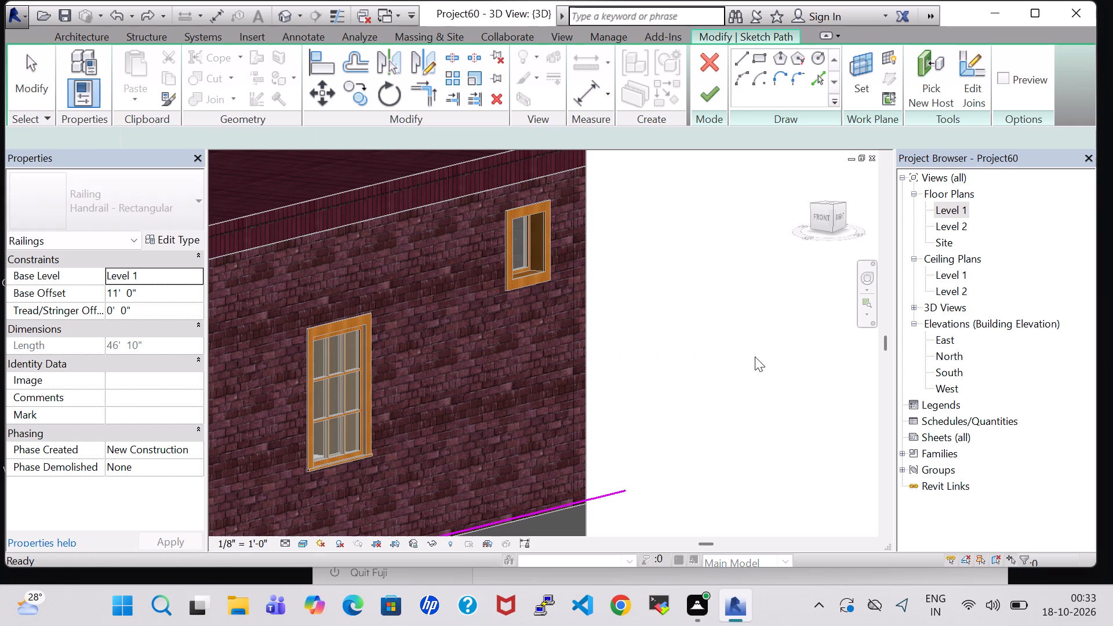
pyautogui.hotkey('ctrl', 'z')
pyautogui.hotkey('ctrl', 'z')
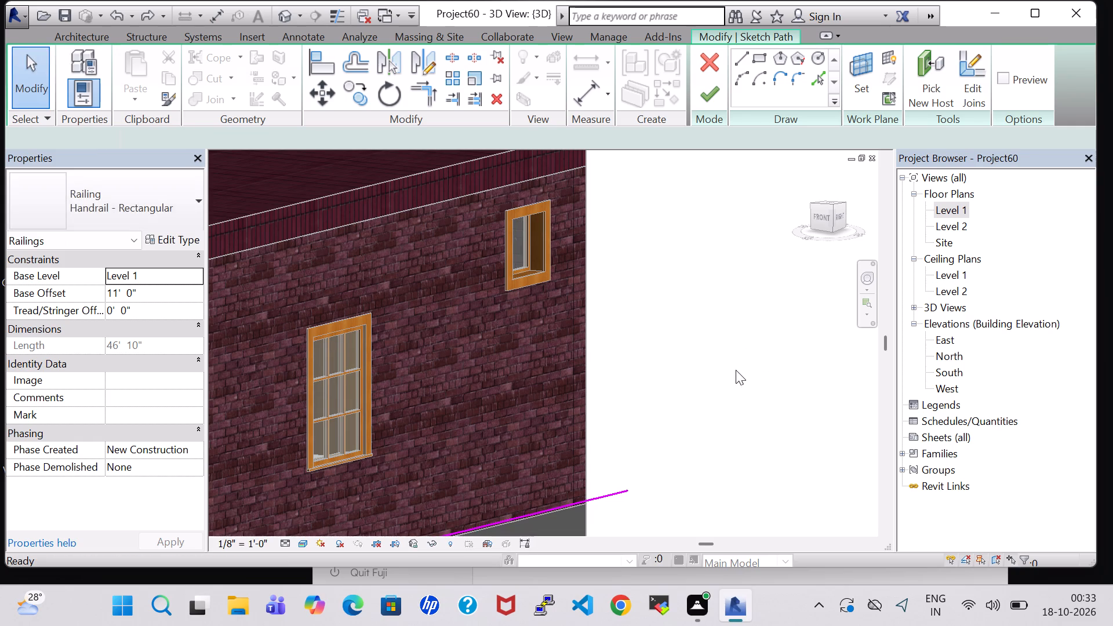
# Shorten the railing's east path line back to the building's northeast corner and finish the path edit.
pyautogui.click(630, 490)
pyautogui.moveTo(630, 490); pyautogui.dragTo(585, 501)
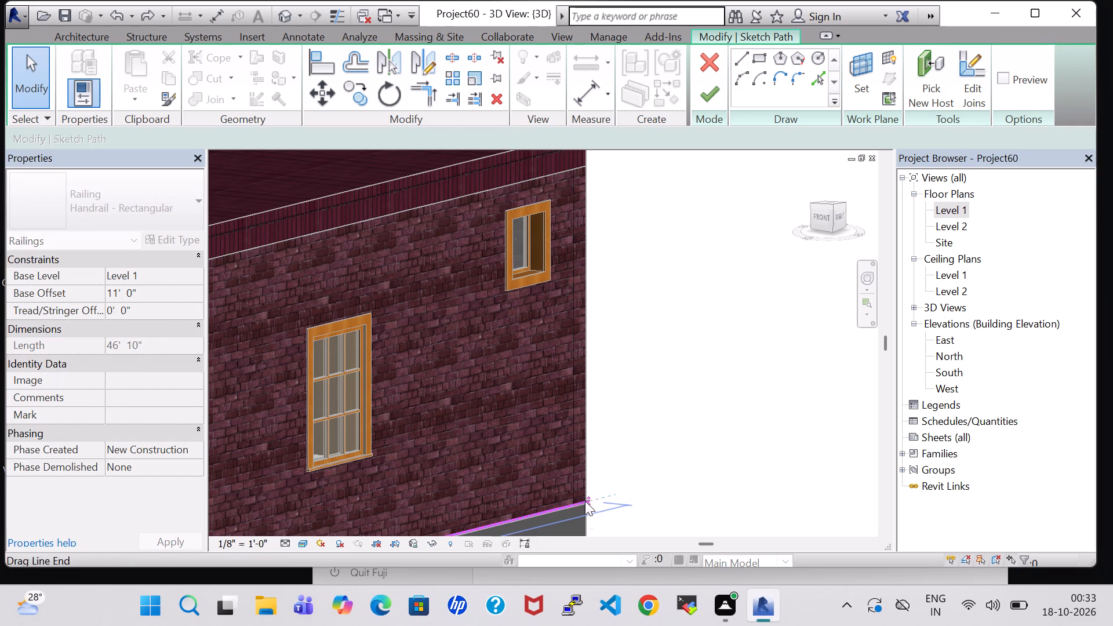
pyautogui.click(707, 99)
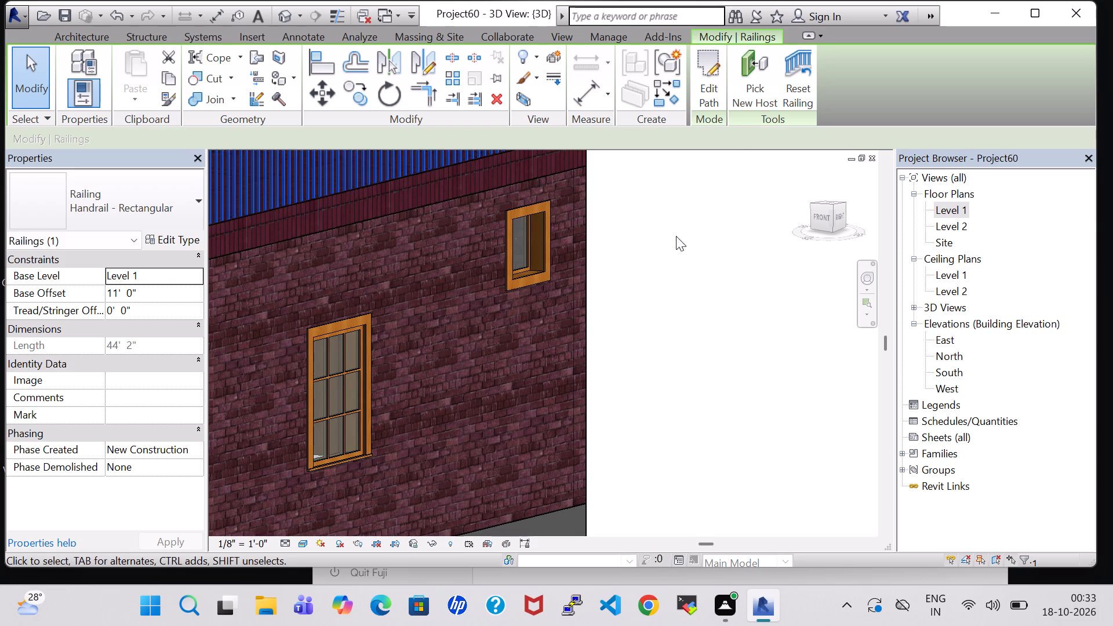
# Reopen the railing path and fine-tune the east line to 36' 0" so it ends at the northeast wall corner.
pyautogui.moveTo(666, 293); pyautogui.dragTo(669, 482, button='middle')
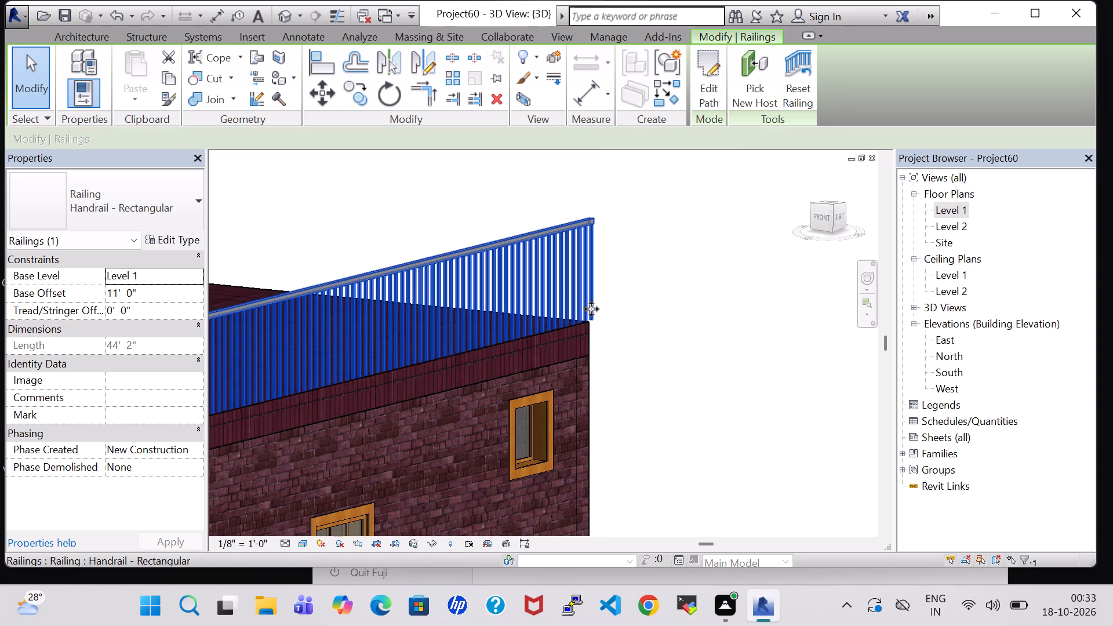
pyautogui.doubleClick(591, 309)
pyautogui.moveTo(674, 424); pyautogui.dragTo(713, 92, button='middle')
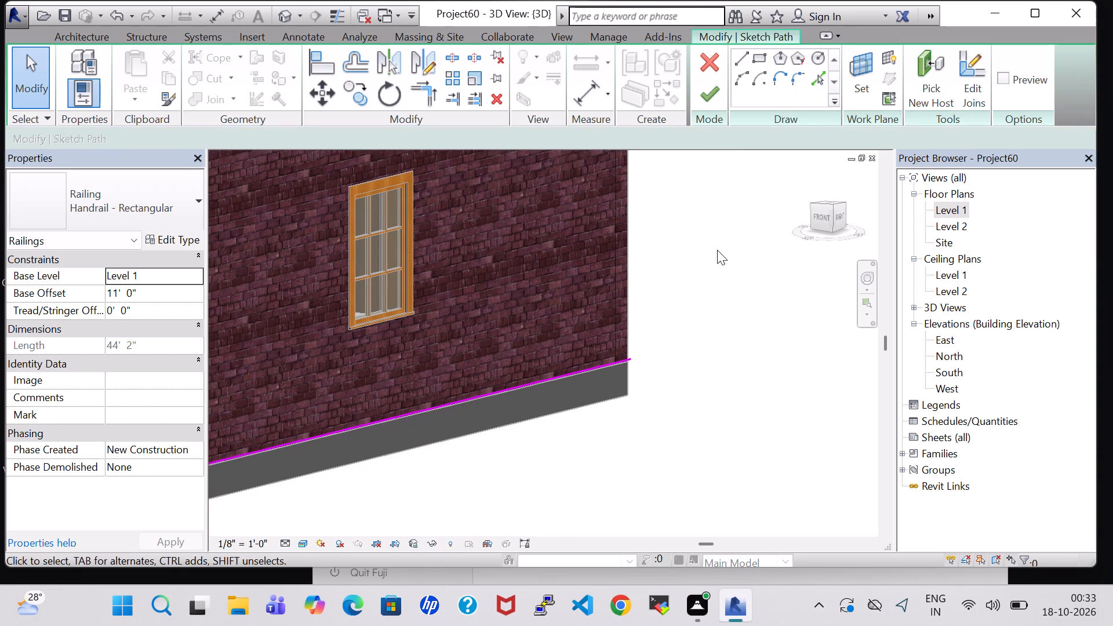
pyautogui.scroll(8, 638, 362)
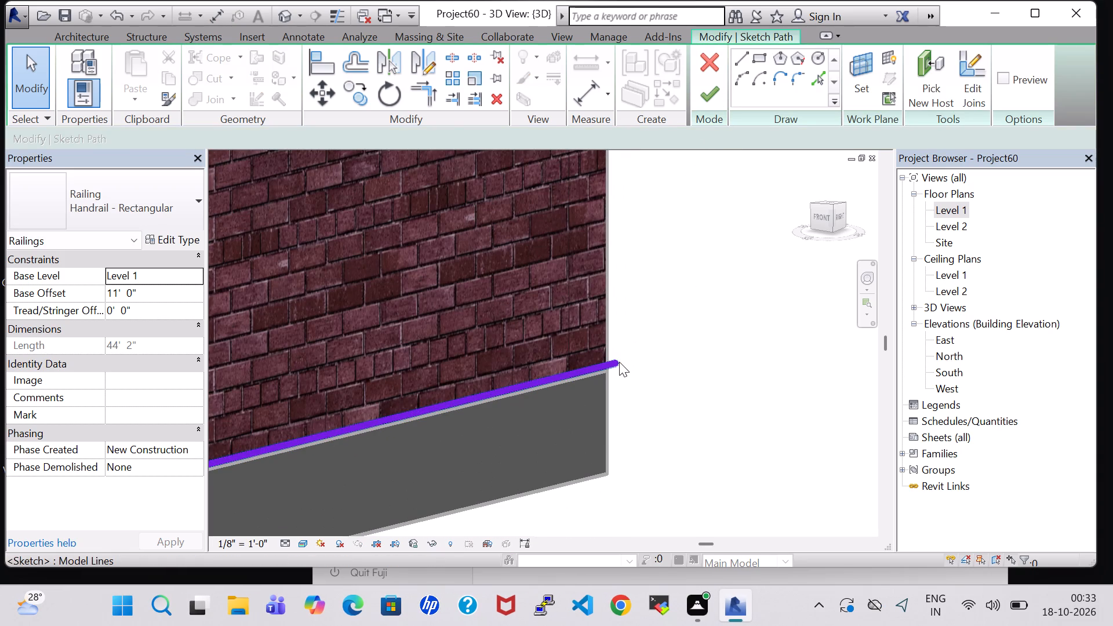
pyautogui.click(619, 362)
pyautogui.moveTo(616, 362); pyautogui.dragTo(605, 362)
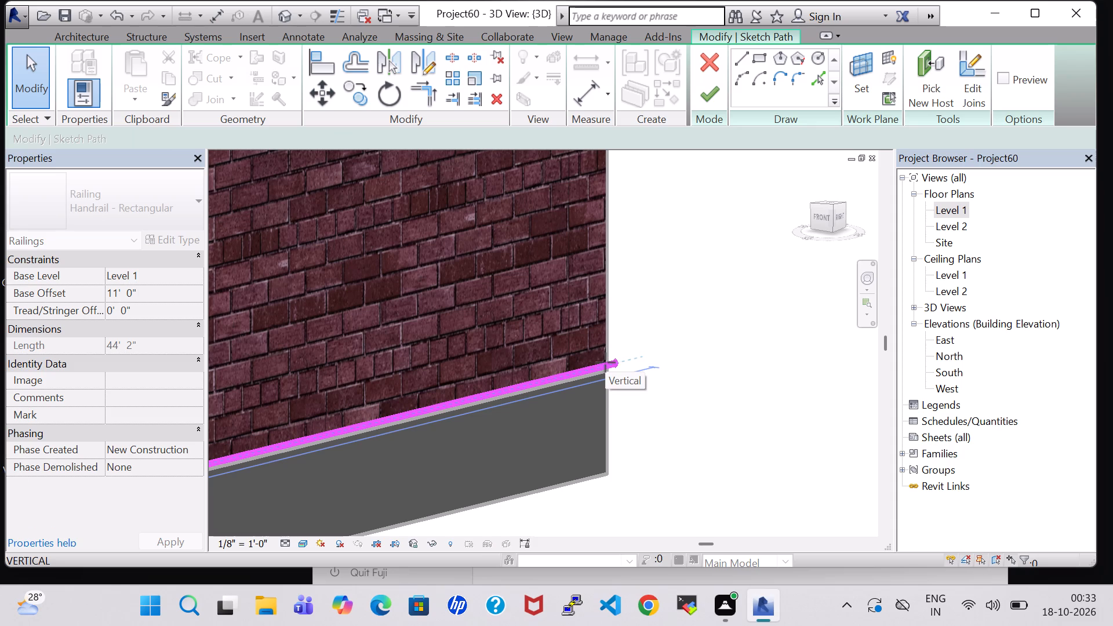
pyautogui.moveTo(605, 362); pyautogui.dragTo(593, 363)
pyautogui.moveTo(593, 363); pyautogui.dragTo(587, 363)
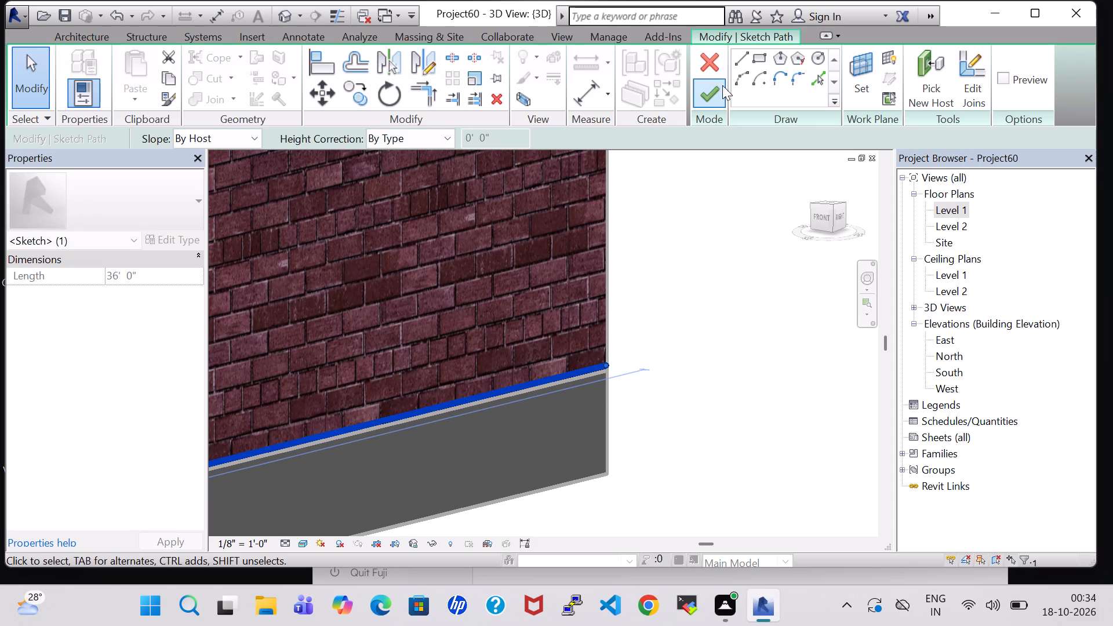
pyautogui.click(717, 88)
# Nudge the east railing slightly back from the roof's front edge in the 3D view.
pyautogui.scroll(-6, 722, 242)
pyautogui.moveTo(718, 227); pyautogui.dragTo(721, 415, button='middle')
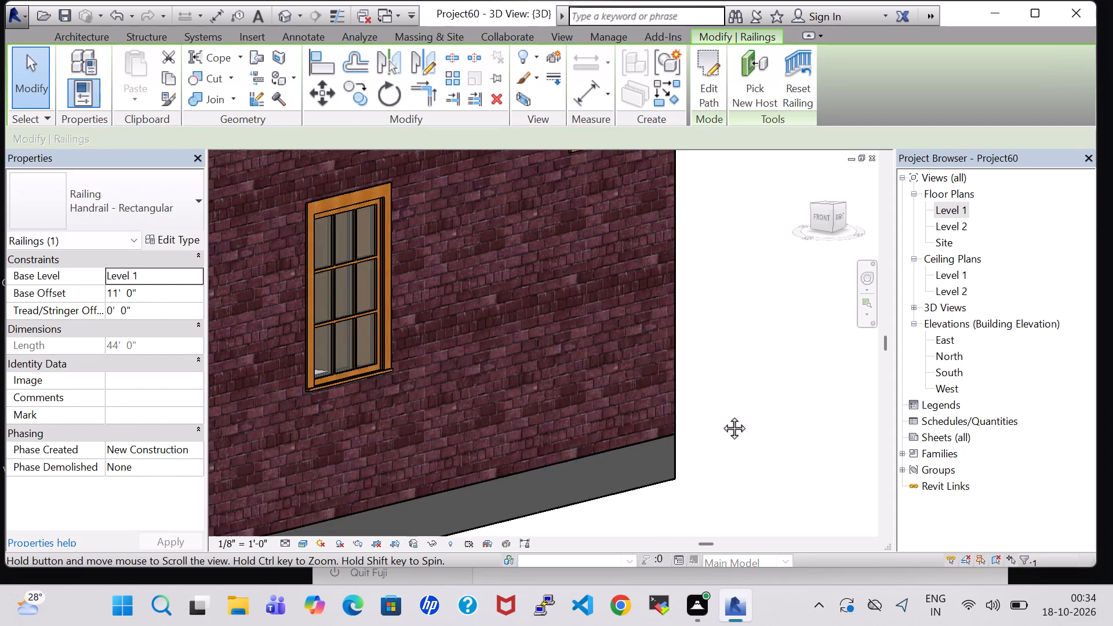
pyautogui.moveTo(721, 415); pyautogui.dragTo(723, 486, button='middle')
pyautogui.scroll(1, 770, 243)
pyautogui.scroll(-5, 770, 246)
pyautogui.moveTo(767, 252); pyautogui.dragTo(759, 392, button='middle')
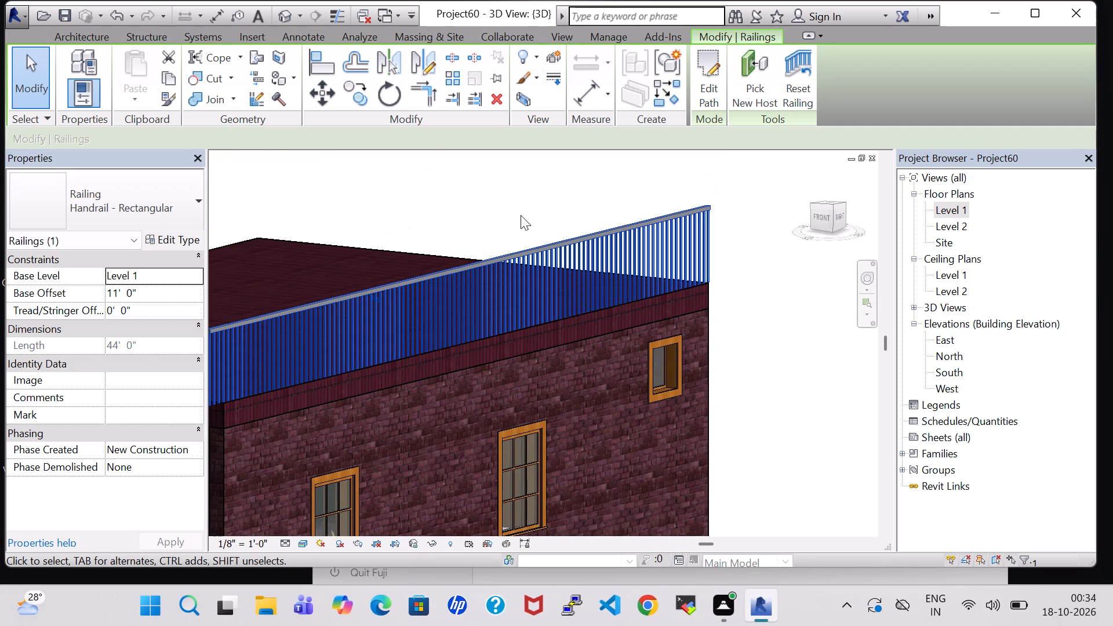
pyautogui.keyDown('shift'); pyautogui.moveTo(511, 215); pyautogui.dragTo(581, 221, button='middle'); pyautogui.keyUp('shift')
pyautogui.keyDown('shift'); pyautogui.scroll(1, 549, 219); pyautogui.keyUp('shift')
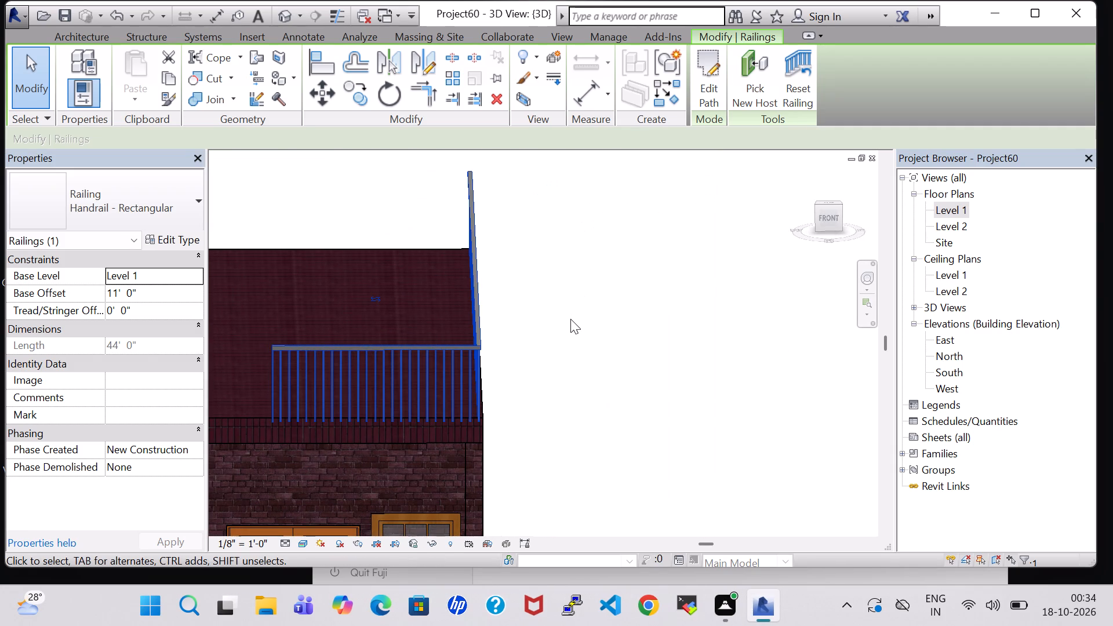
pyautogui.scroll(6, 570, 319)
pyautogui.moveTo(553, 386); pyautogui.dragTo(612, 259, button='middle')
pyautogui.scroll(1, 553, 386)
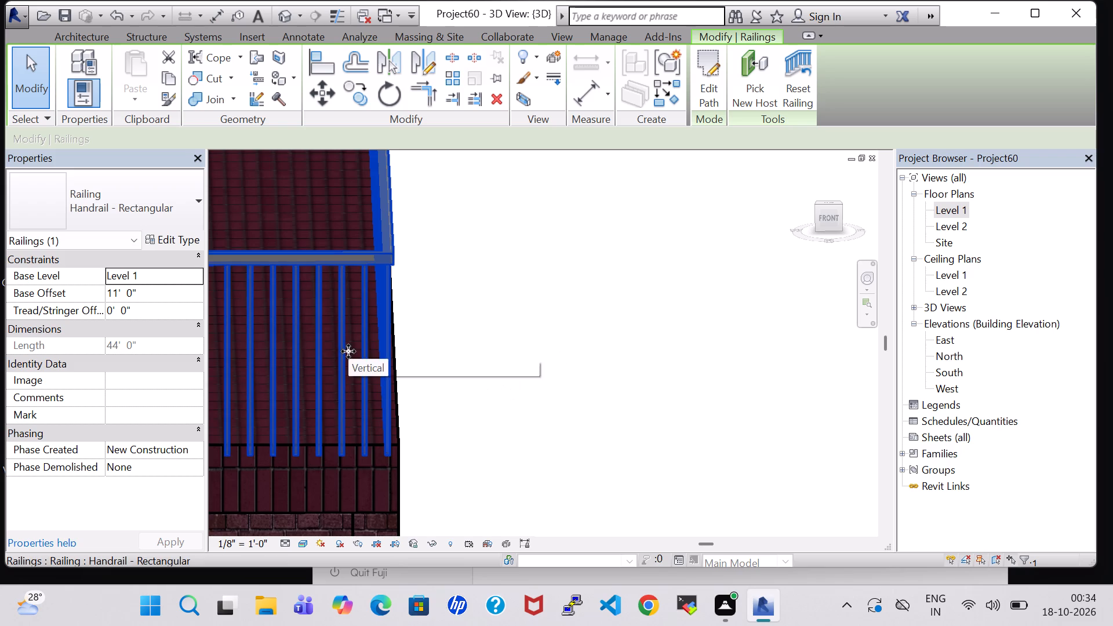
pyautogui.press('Up')
pyautogui.press('Up')
pyautogui.press('Up')
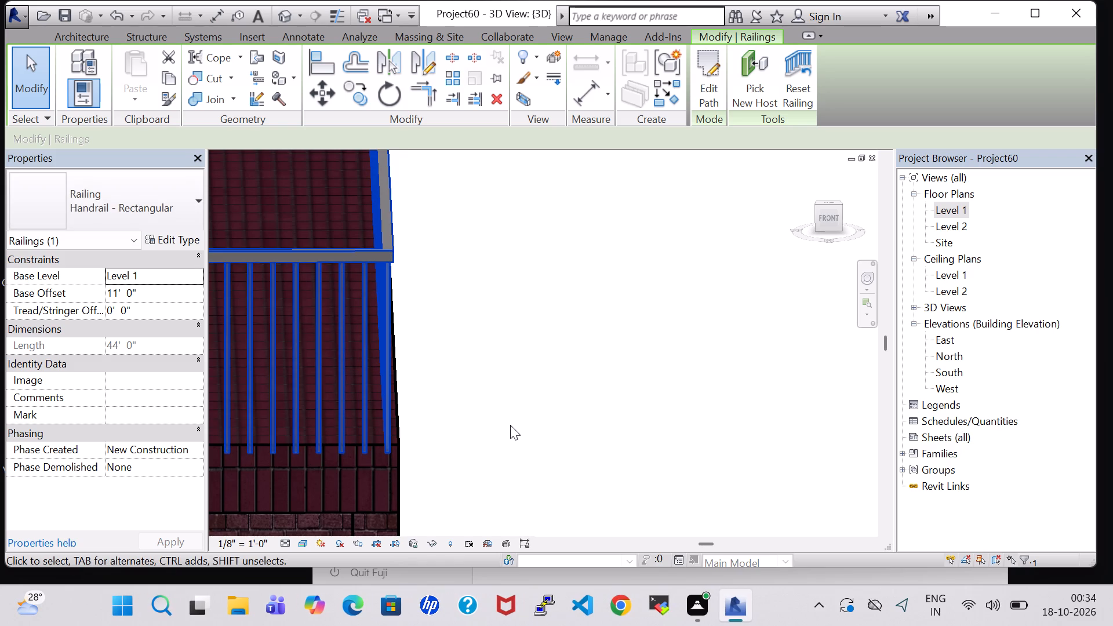
# Examine how the east railing sits along the roof edges from the front and from above the southwest corner.
pyautogui.keyDown('shift'); pyautogui.moveTo(510, 425); pyautogui.dragTo(520, 374, button='middle'); pyautogui.keyUp('shift')
pyautogui.moveTo(557, 268); pyautogui.dragTo(577, 428, button='middle')
pyautogui.scroll(1, 566, 378)
pyautogui.keyDown('shift'); pyautogui.moveTo(580, 416); pyautogui.dragTo(585, 416, button='middle'); pyautogui.keyUp('shift')
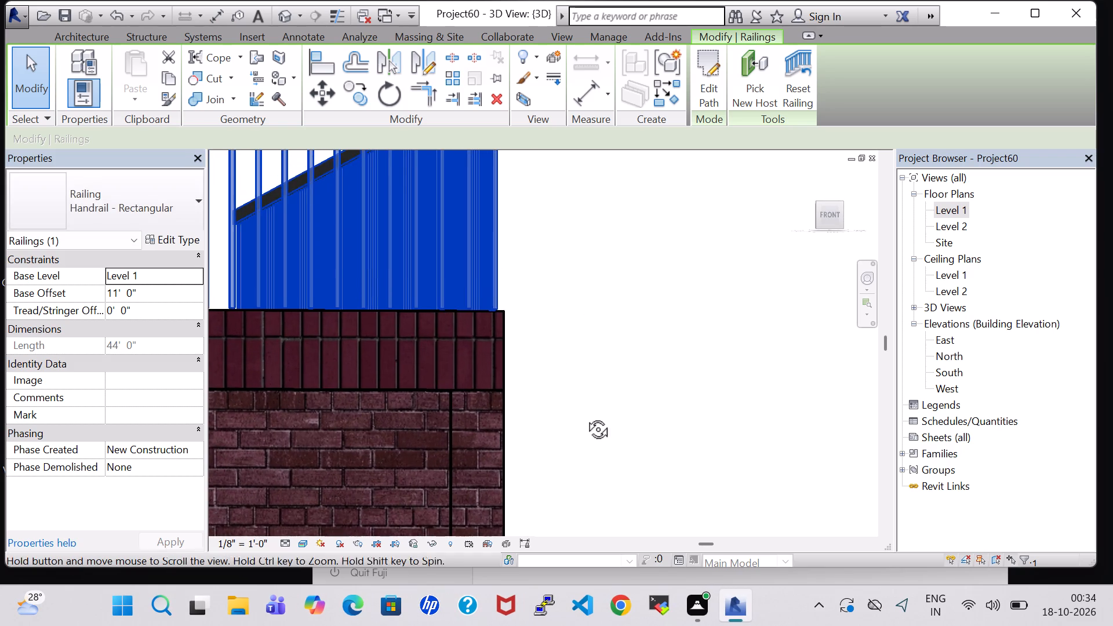
pyautogui.keyDown('shift'); pyautogui.moveTo(585, 416); pyautogui.dragTo(661, 420, button='middle'); pyautogui.keyUp('shift')
pyautogui.scroll(-11, 659, 354)
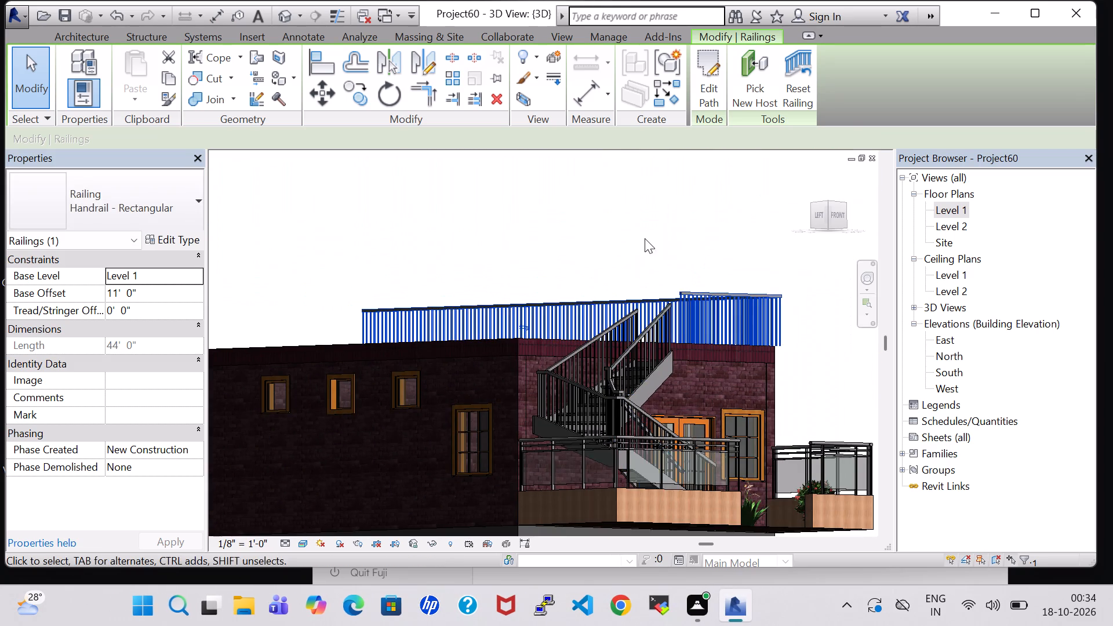
pyautogui.keyDown('shift'); pyautogui.moveTo(645, 238); pyautogui.dragTo(638, 349, button='middle'); pyautogui.keyUp('shift')
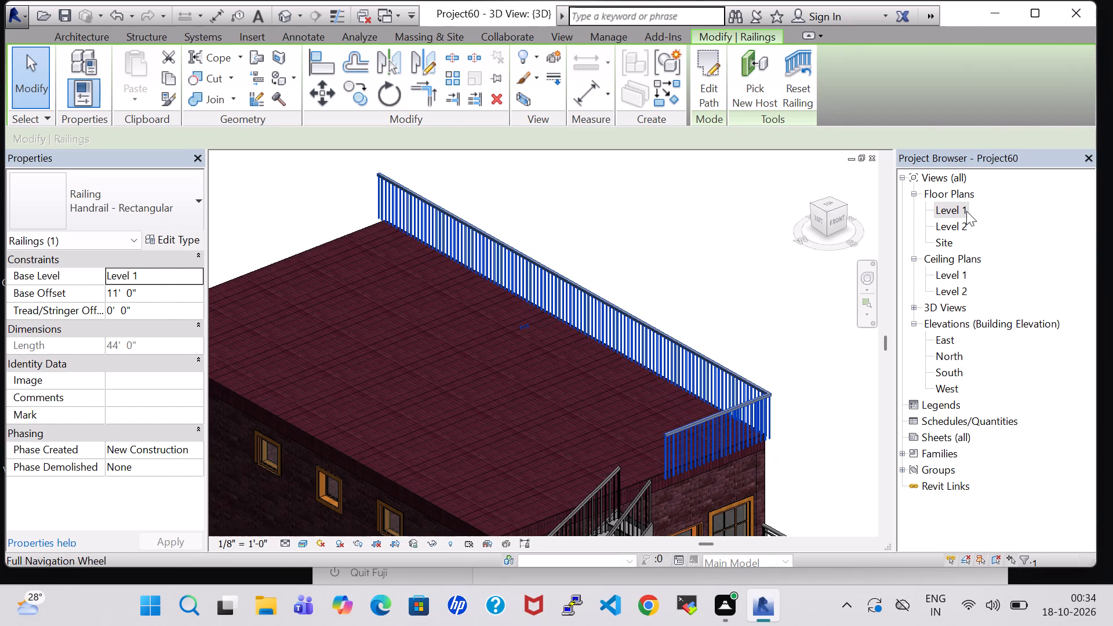
# In the Level 1 plan, set the west wall railing's base offset to 12' 0" and return to the 3D view.
pyautogui.doubleClick(966, 211)
pyautogui.scroll(-5, 717, 261)
pyautogui.moveTo(696, 274); pyautogui.dragTo(991, 295, button='middle')
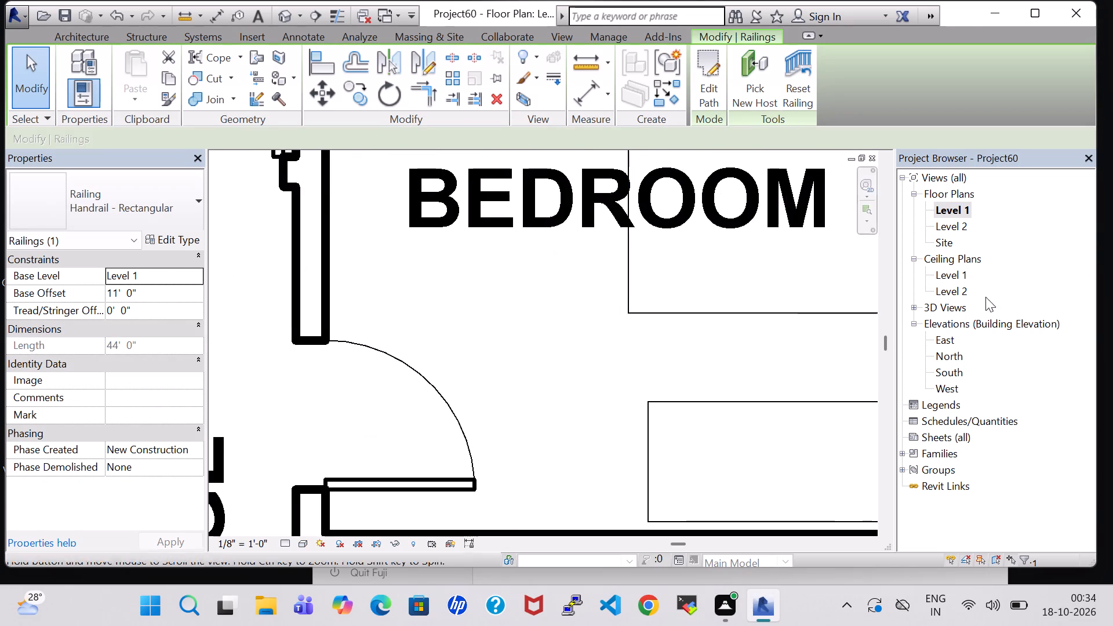
pyautogui.scroll(-5, 426, 329)
pyautogui.moveTo(442, 307); pyautogui.dragTo(803, 356, button='middle')
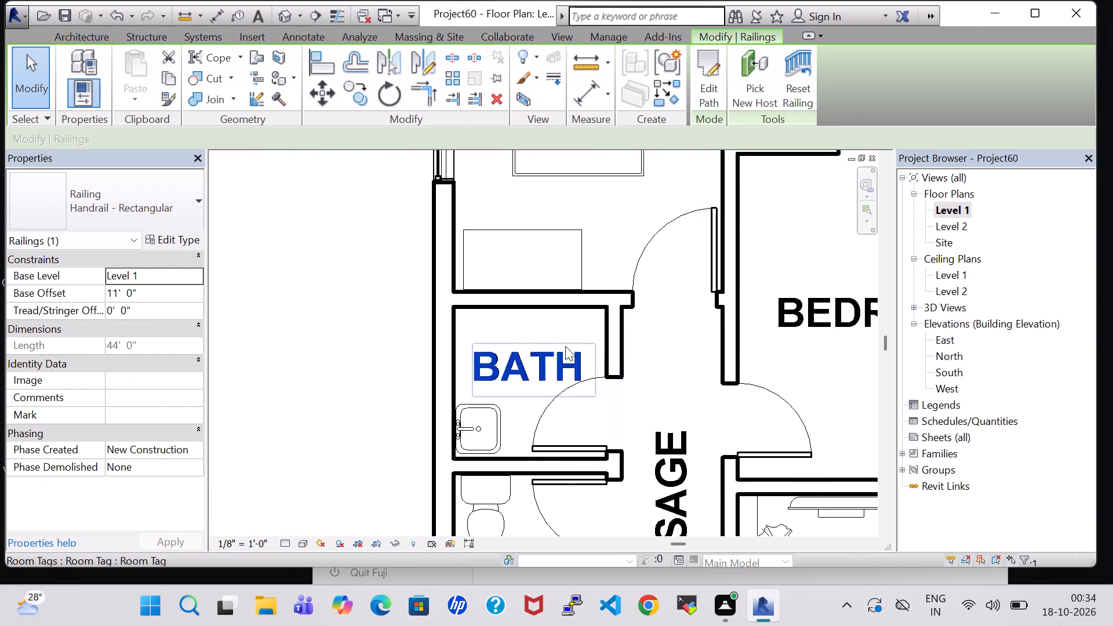
pyautogui.moveTo(497, 199); pyautogui.dragTo(504, 358, button='middle')
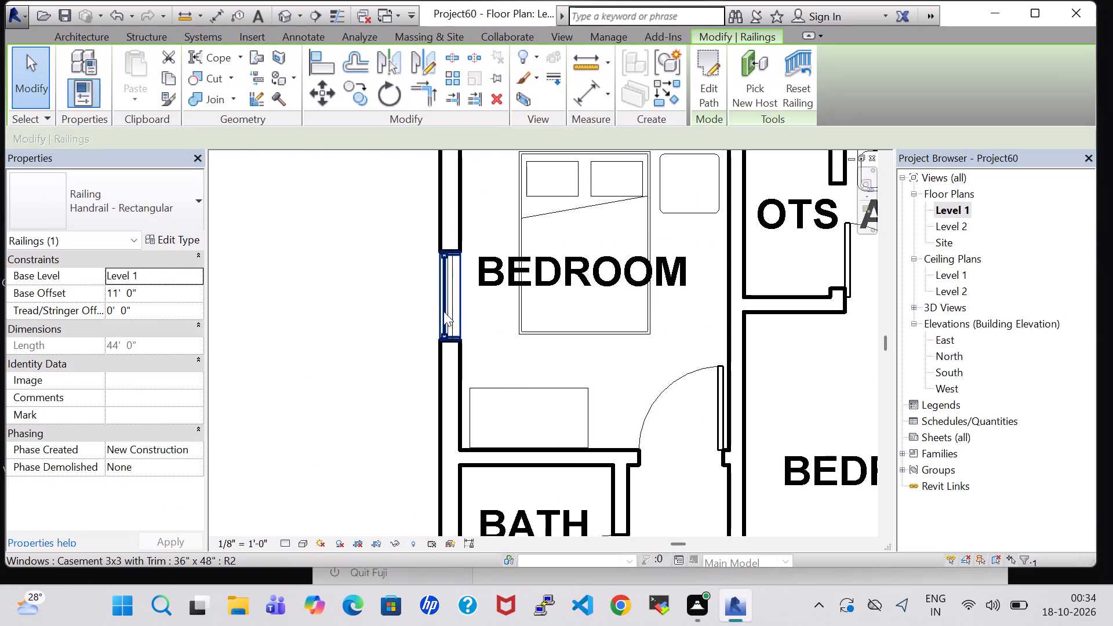
pyautogui.scroll(8, 449, 312)
pyautogui.click(453, 296)
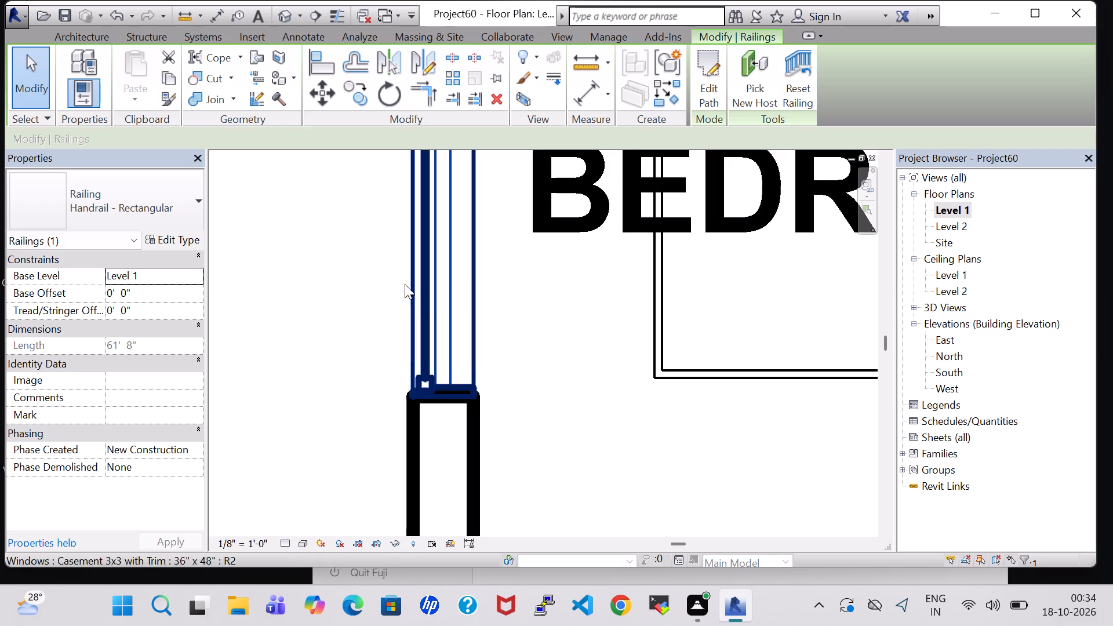
pyautogui.click(115, 294)
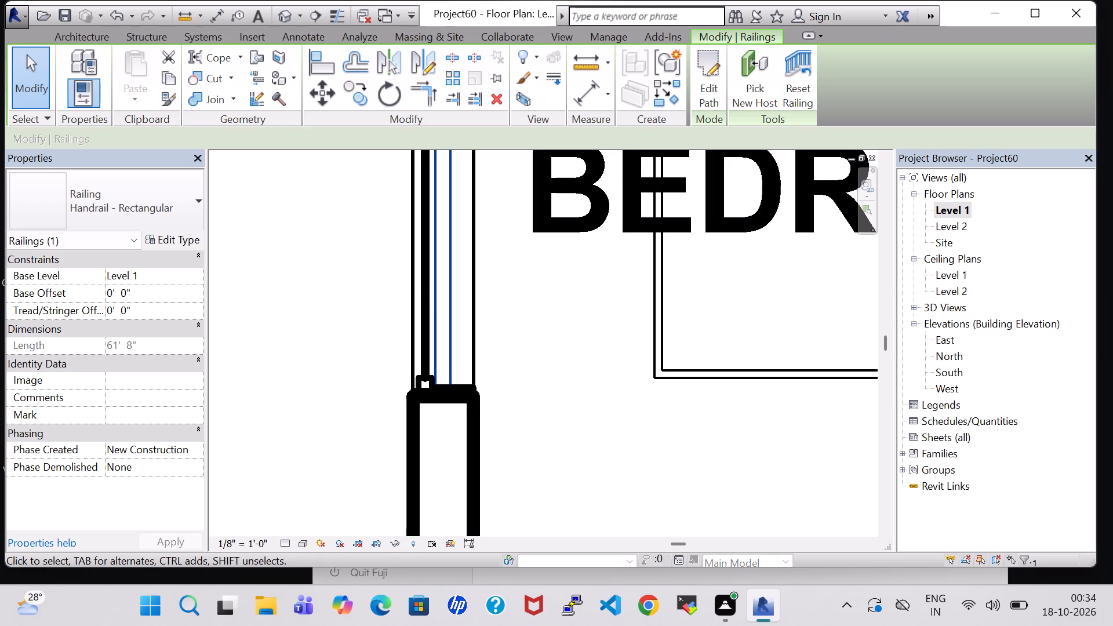
pyautogui.press('Left')
pyautogui.press('BackSpace')
pyautogui.write('12')
pyautogui.click(179, 537)
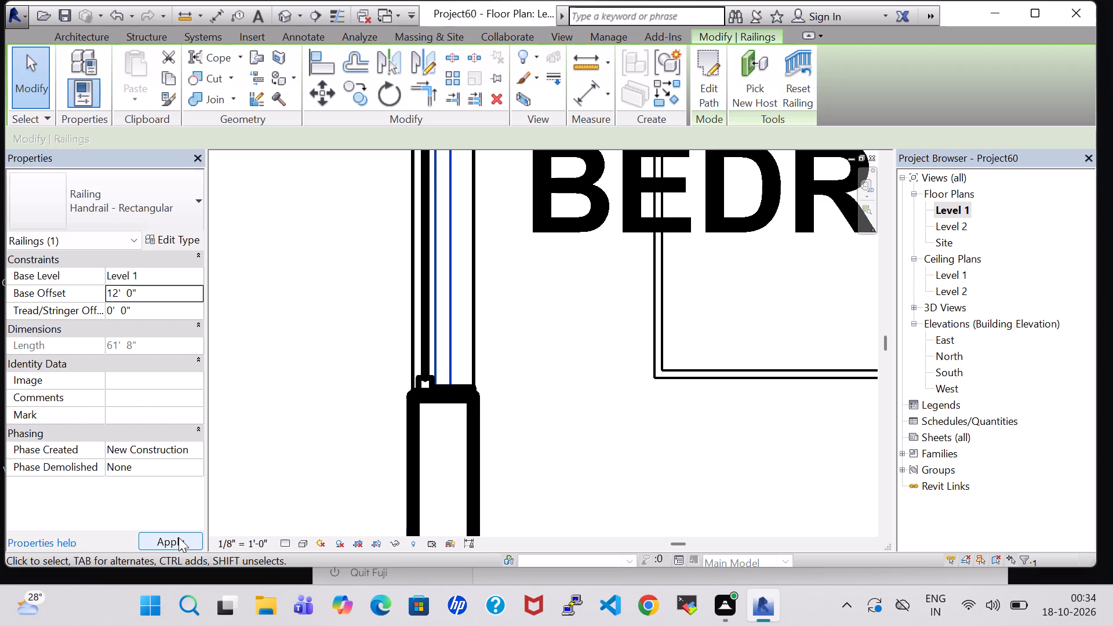
pyautogui.click(280, 23)
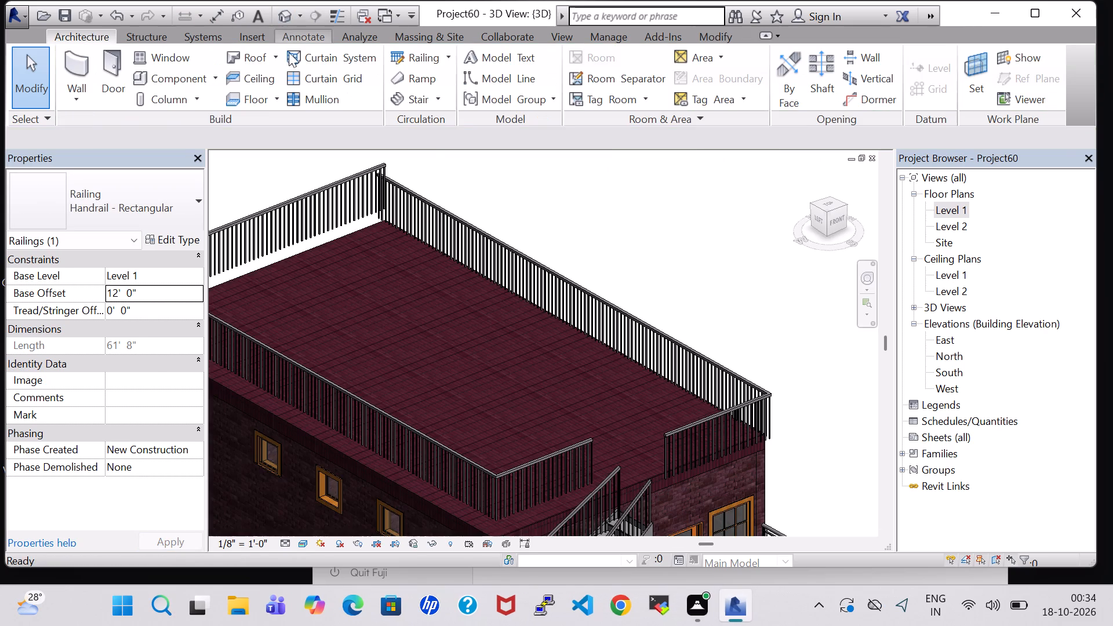
# Nudge the west railing outward to the west in the 3D view.
pyautogui.click(482, 496)
pyautogui.press('Left')
pyautogui.press('Left')
pyautogui.press('Left')
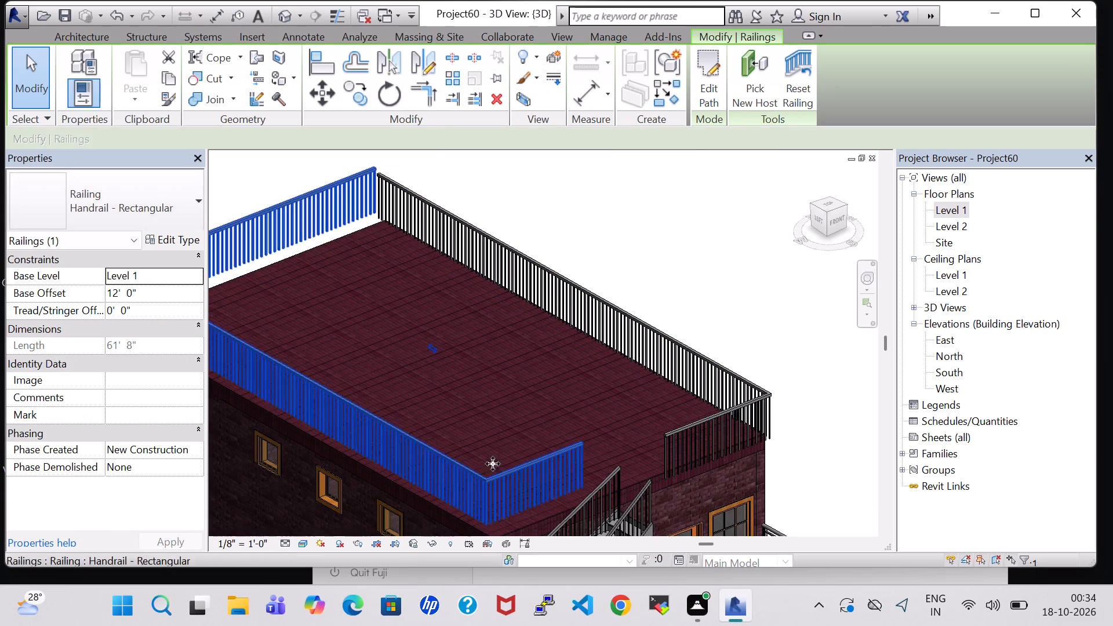
# From the front view, nudge the west railing down onto the roof surface, to a base offset of 11' 0".
pyautogui.click(845, 223)
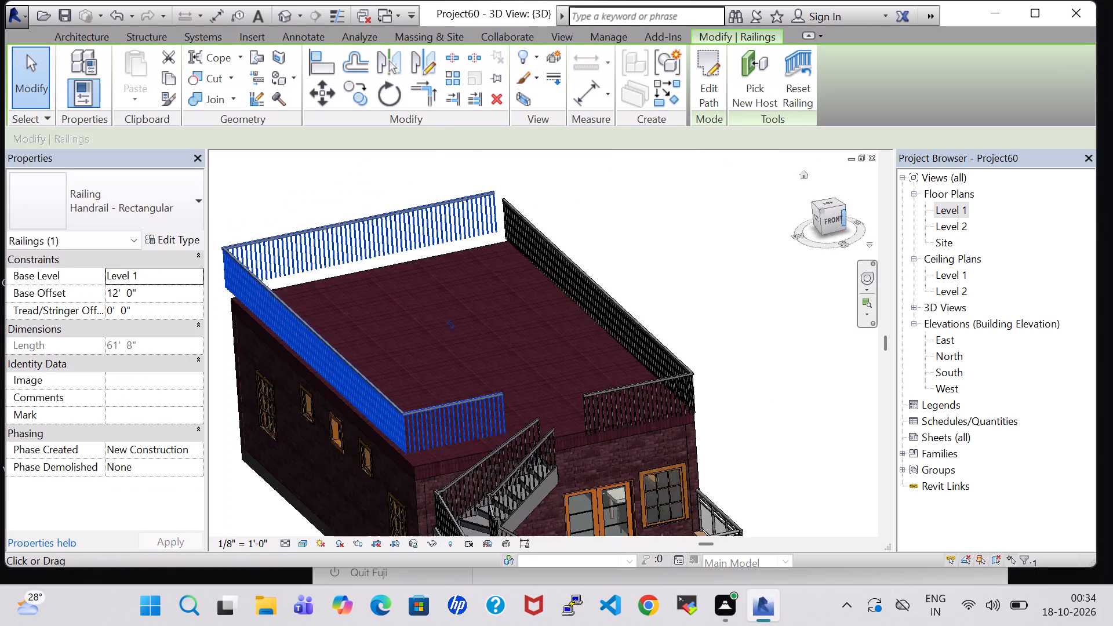
pyautogui.click(821, 214)
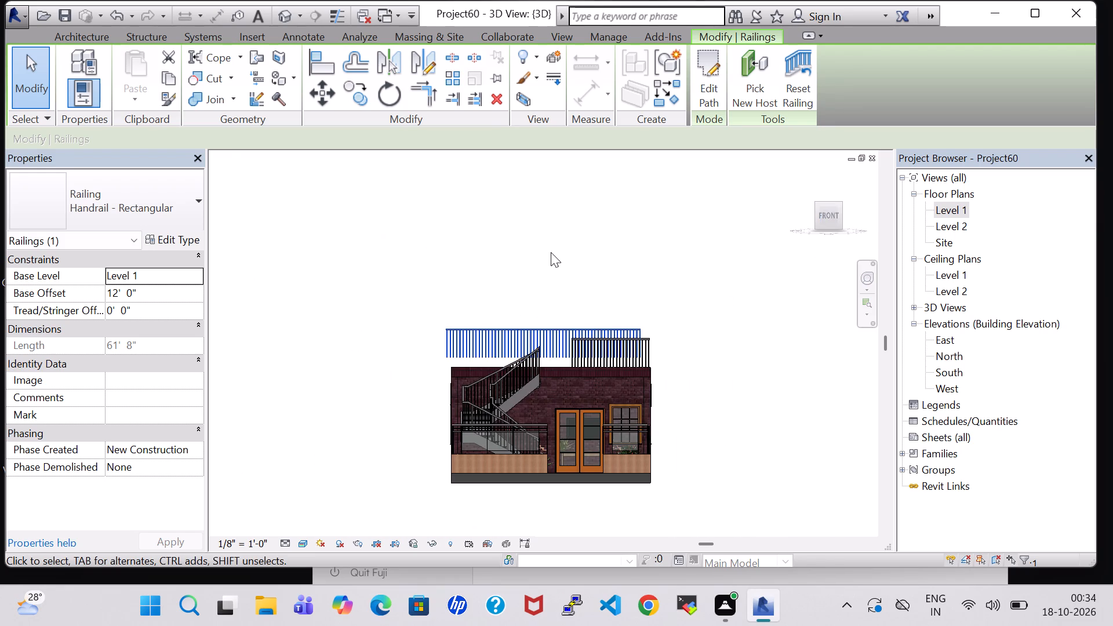
pyautogui.click(464, 340)
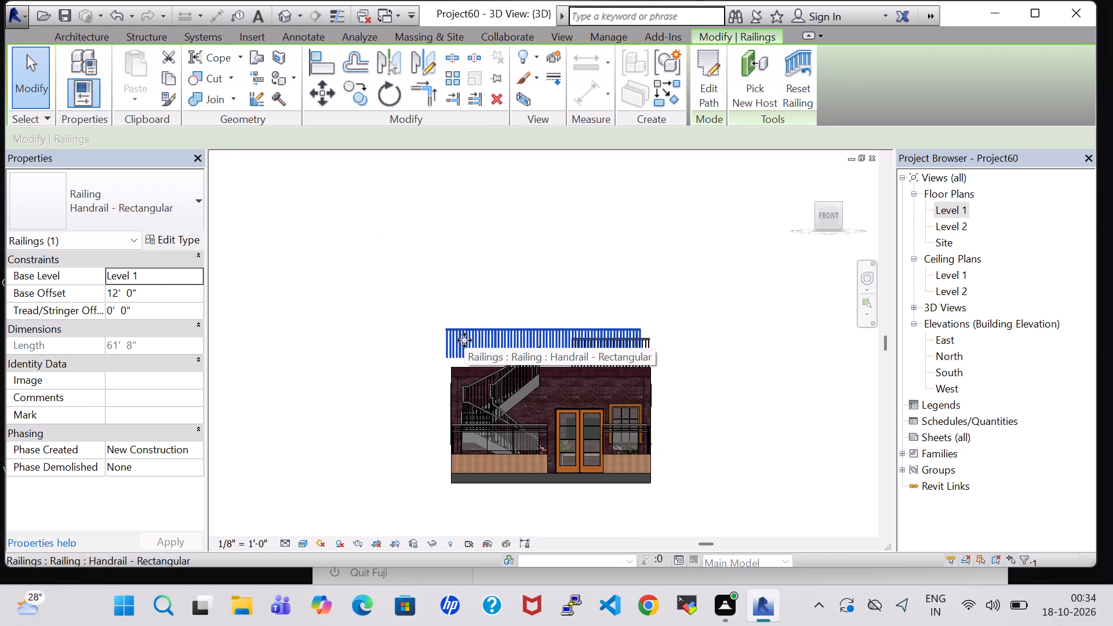
pyautogui.press('Down')
pyautogui.press('Down')
pyautogui.press('Down')
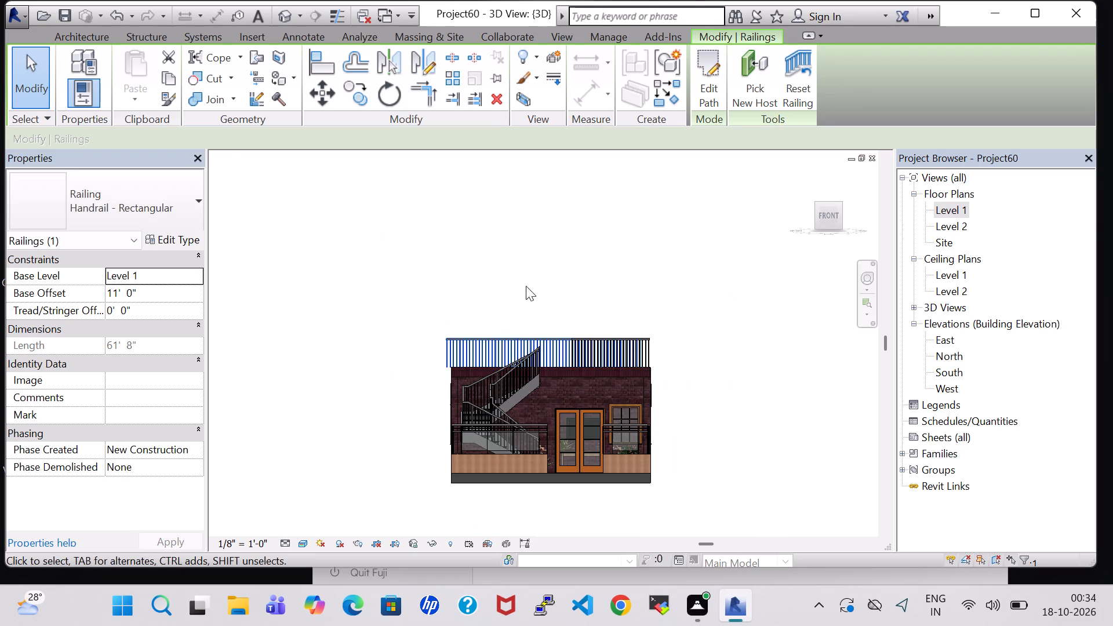
# Nudge the west railing east toward the roof, and then slightly back west to line it up with the west roof edge.
pyautogui.keyDown('shift'); pyautogui.moveTo(545, 243); pyautogui.dragTo(526, 344, button='middle'); pyautogui.keyUp('shift')
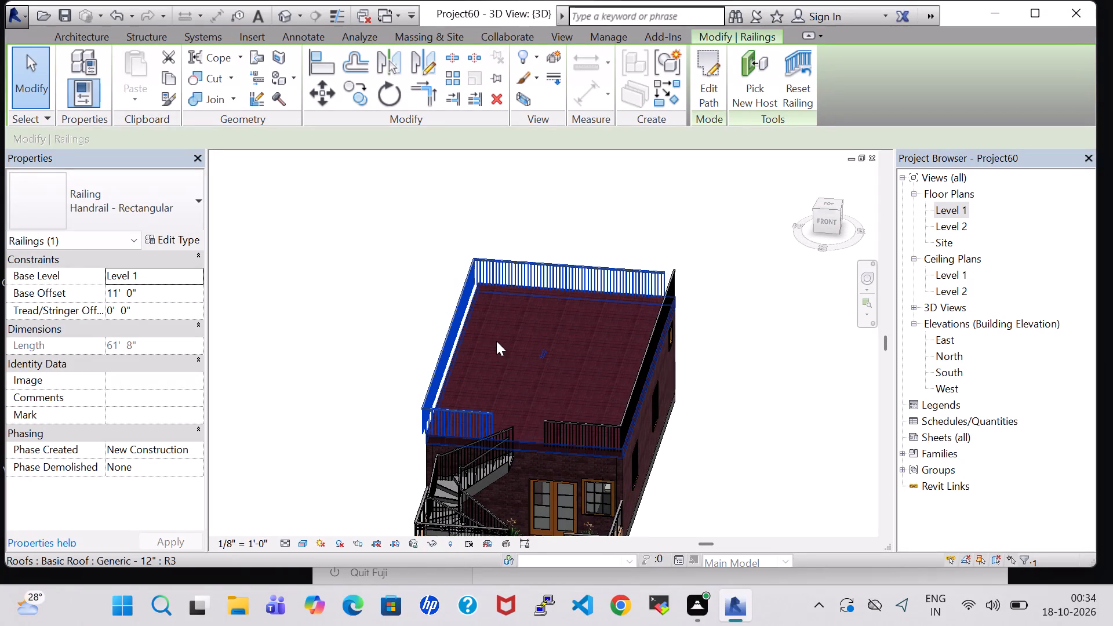
pyautogui.click(451, 330)
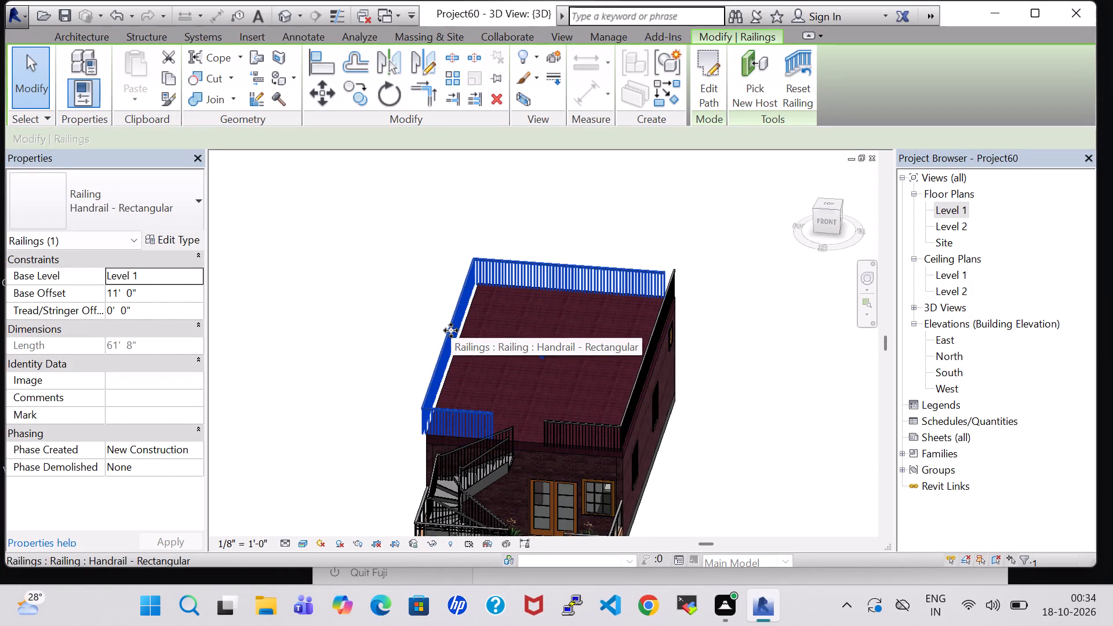
pyautogui.press('Right')
pyautogui.press('Right')
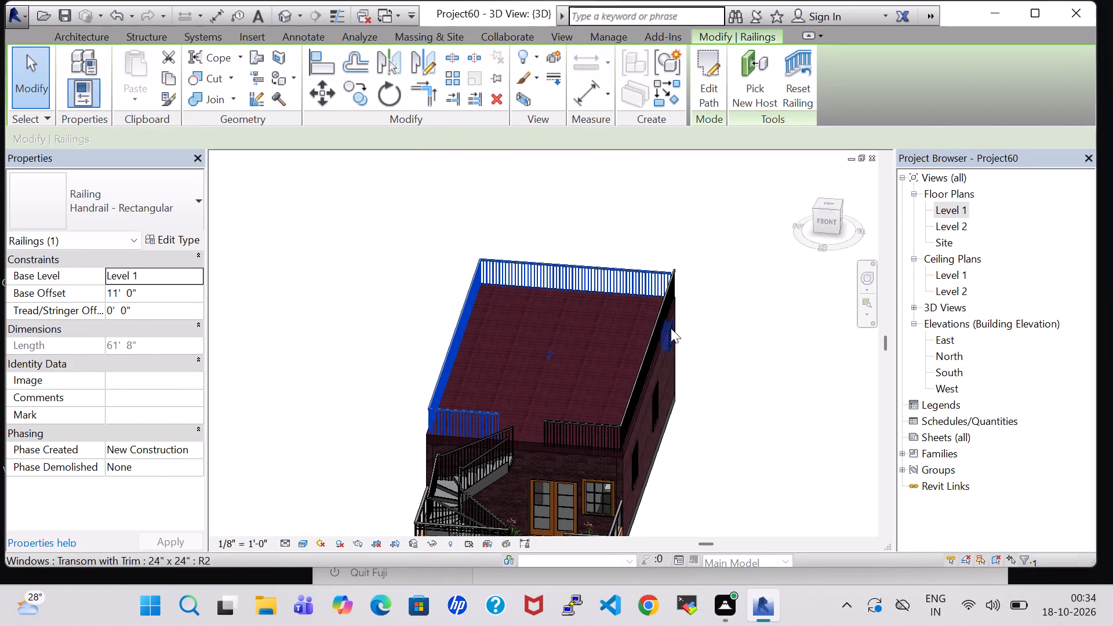
pyautogui.click(722, 331)
pyautogui.scroll(1, 716, 416)
pyautogui.keyDown('shift'); pyautogui.moveTo(716, 416); pyautogui.dragTo(744, 368, button='middle'); pyautogui.keyUp('shift')
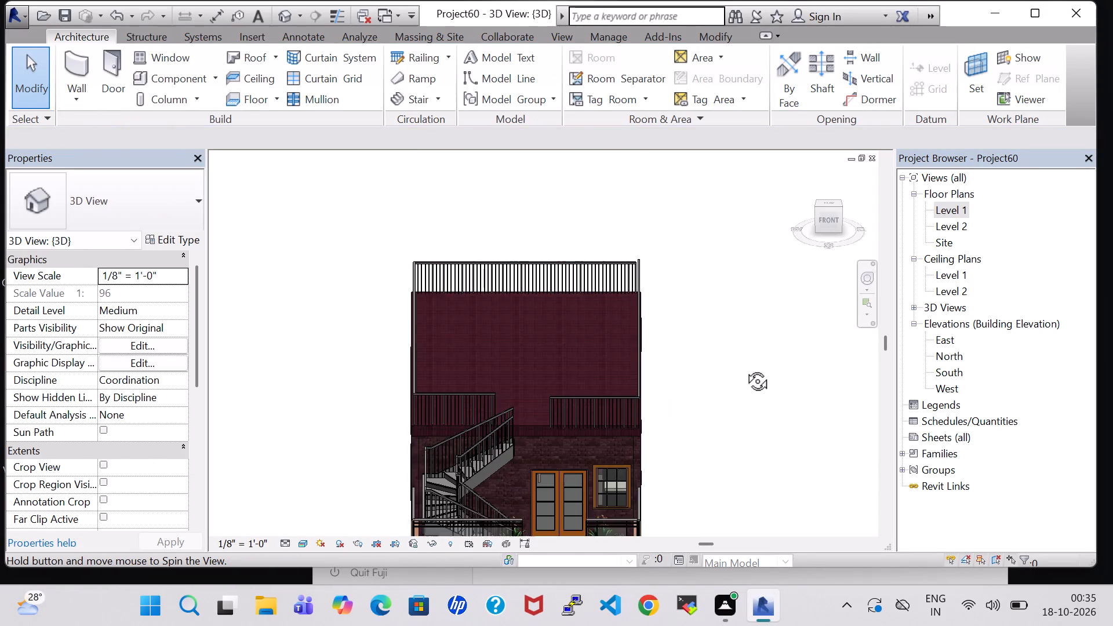
pyautogui.keyDown('shift'); pyautogui.moveTo(744, 368); pyautogui.dragTo(748, 361, button='middle'); pyautogui.keyUp('shift')
pyautogui.scroll(4, 748, 361)
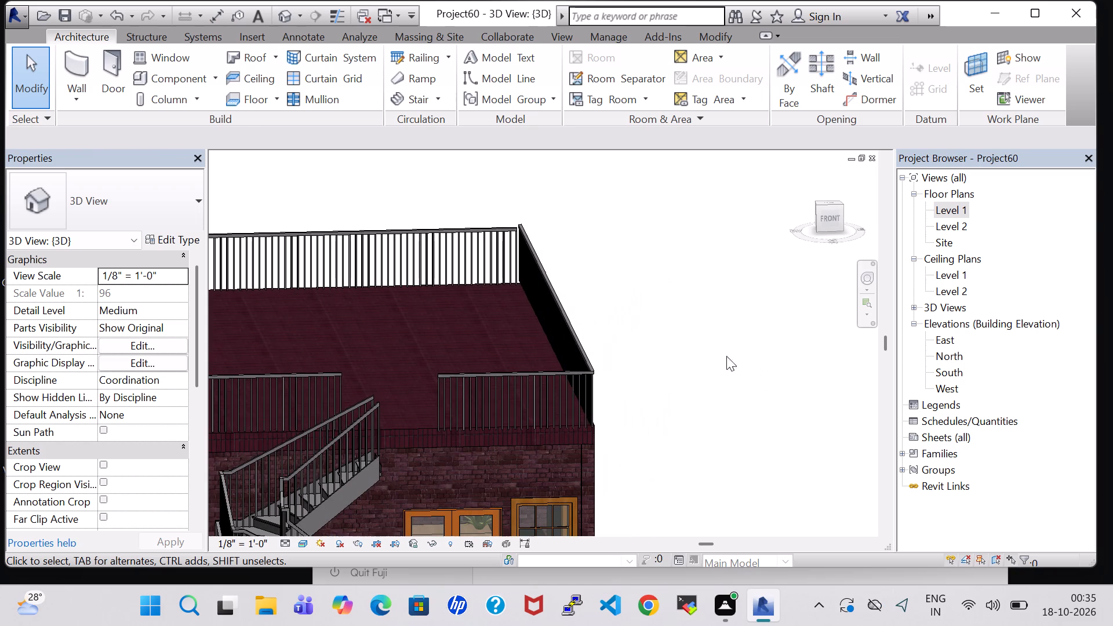
pyautogui.moveTo(459, 303); pyautogui.dragTo(663, 337, button='middle')
pyautogui.scroll(2, 507, 351)
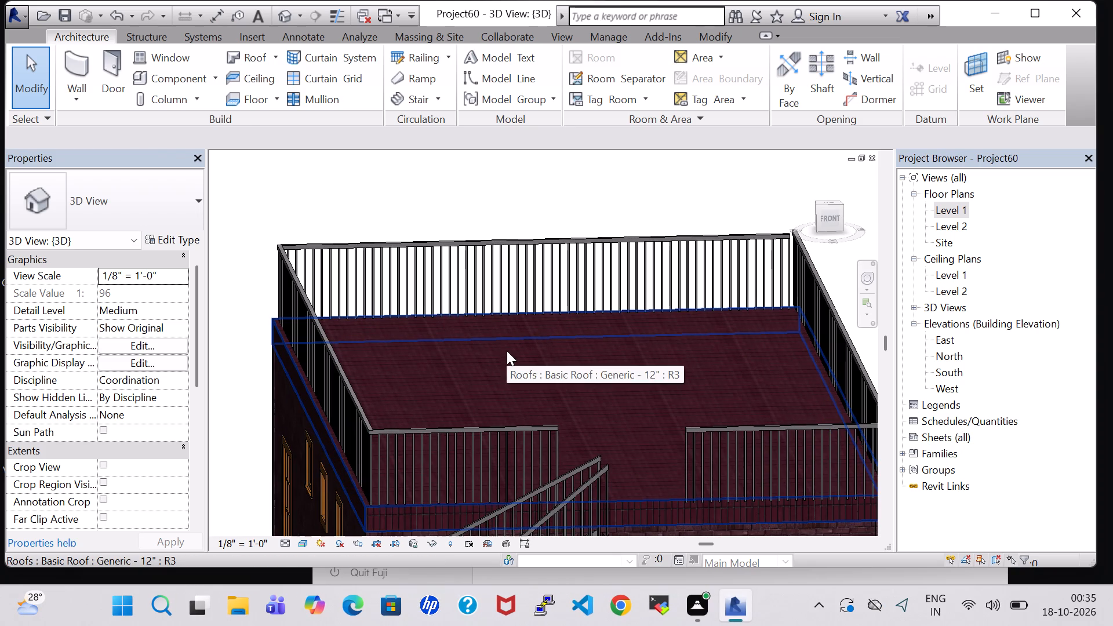
pyautogui.click(341, 372)
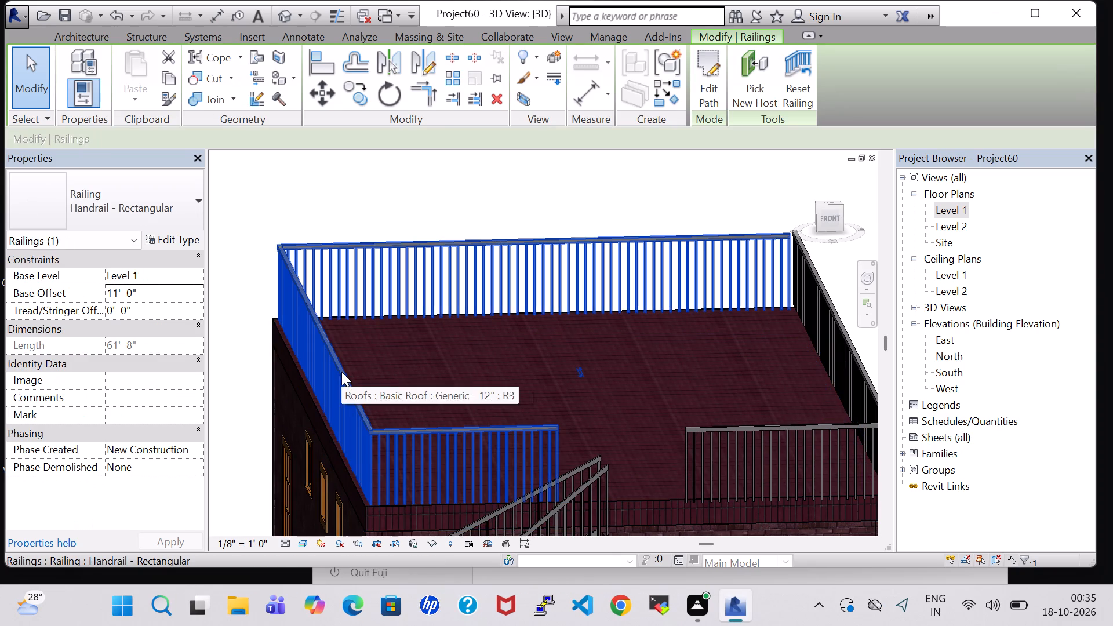
pyautogui.press('Left')
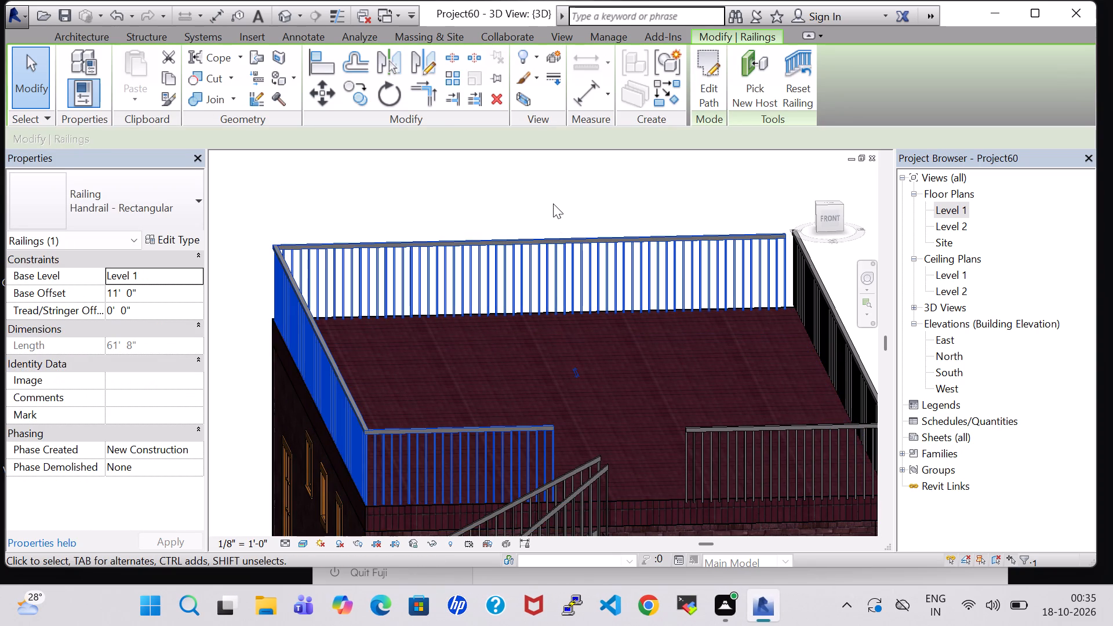
# Extend the north line of the west railing's path until it meets the east railing at the northeast roof corner.
pyautogui.keyDown('shift'); pyautogui.moveTo(545, 177); pyautogui.dragTo(539, 280, button='middle'); pyautogui.keyUp('shift')
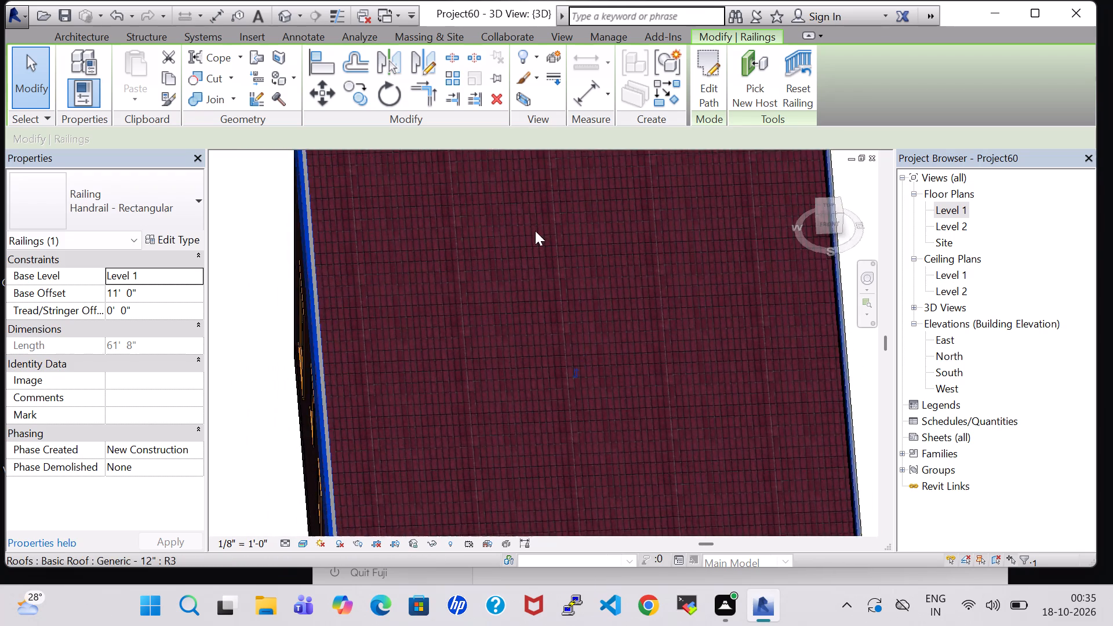
pyautogui.scroll(1, 535, 226)
pyautogui.moveTo(535, 226); pyautogui.dragTo(482, 464, button='middle')
pyautogui.keyDown('shift'); pyautogui.moveTo(538, 203); pyautogui.dragTo(550, 298, button='middle'); pyautogui.keyUp('shift')
pyautogui.keyDown('shift'); pyautogui.scroll(1, 550, 298); pyautogui.keyUp('shift')
pyautogui.moveTo(548, 234); pyautogui.dragTo(456, 394, button='middle')
pyautogui.doubleClick(654, 293)
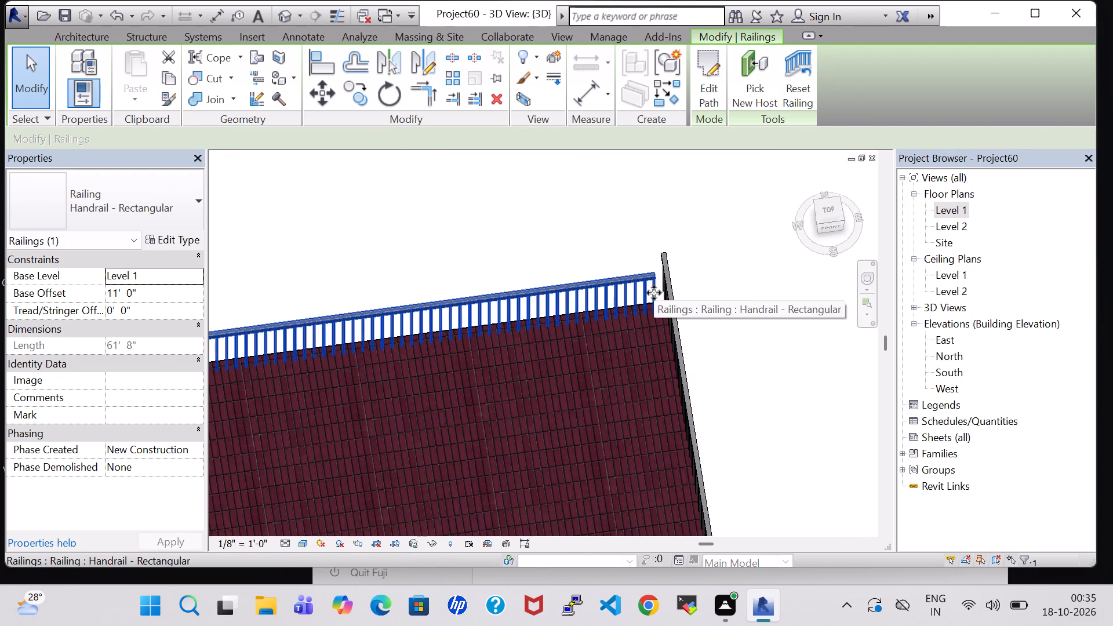
pyautogui.click(650, 442)
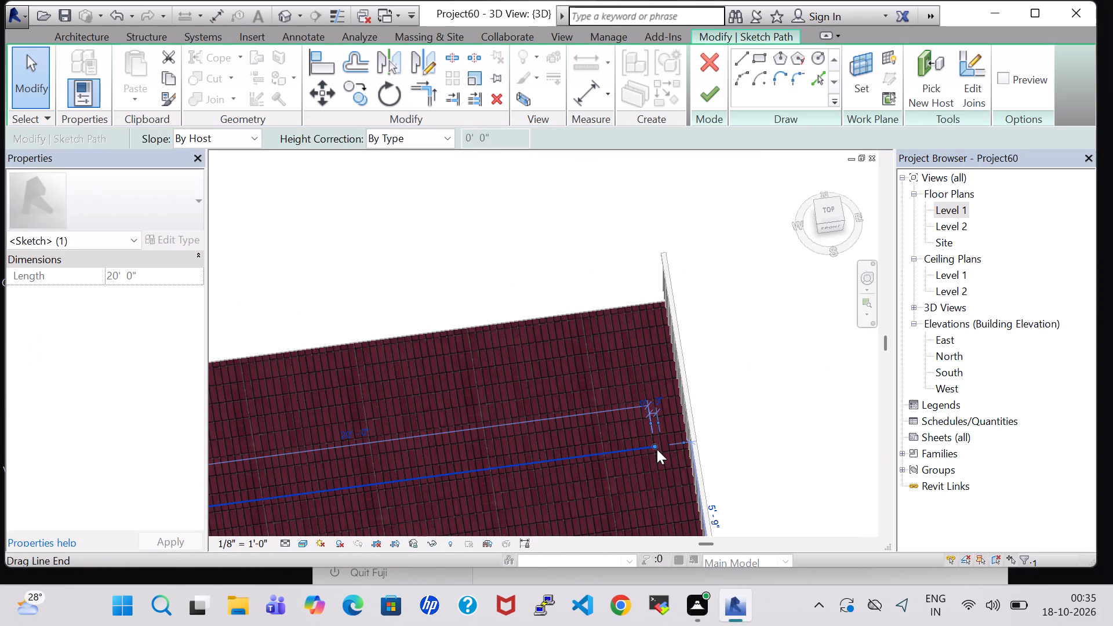
pyautogui.moveTo(656, 446); pyautogui.dragTo(691, 440)
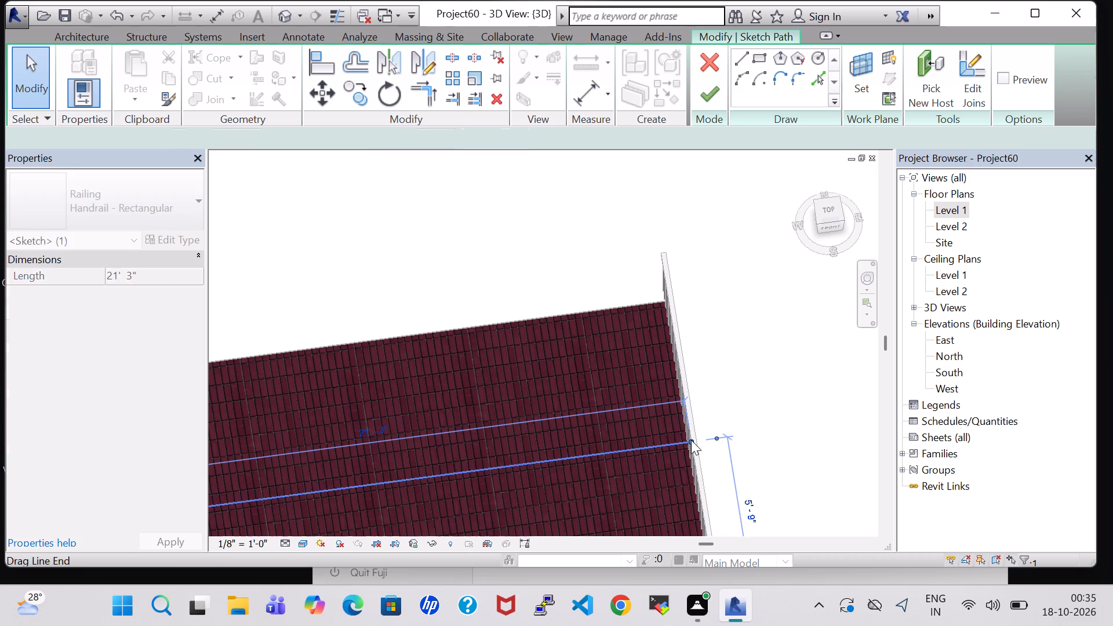
pyautogui.click(699, 90)
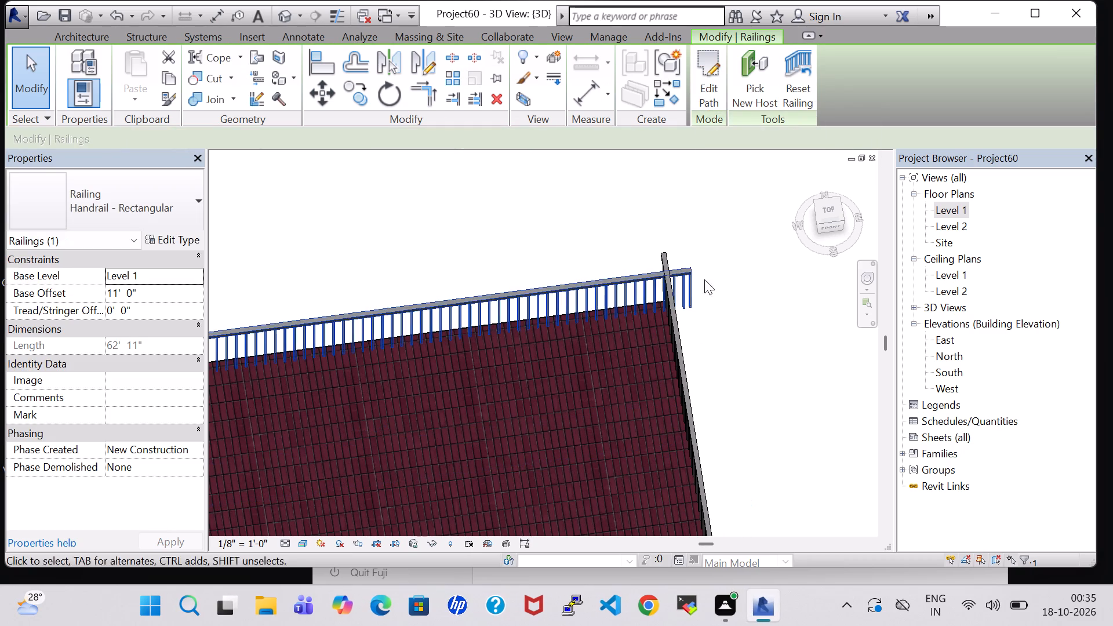
pyautogui.tripleClick(677, 292)
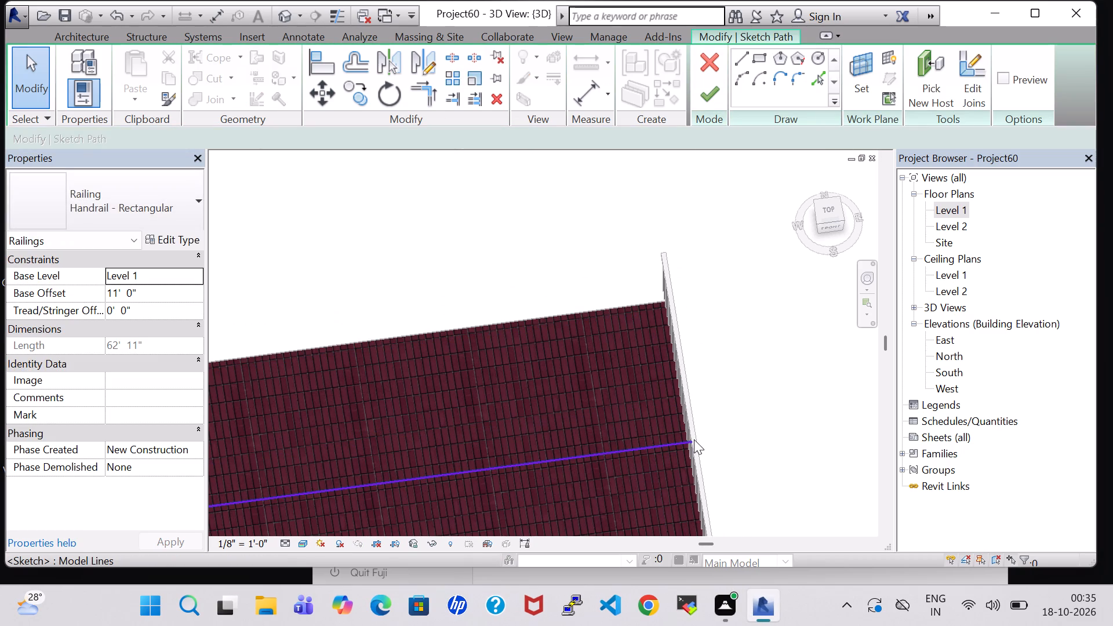
pyautogui.click(689, 441)
pyautogui.moveTo(689, 441); pyautogui.dragTo(675, 442)
pyautogui.click(721, 94)
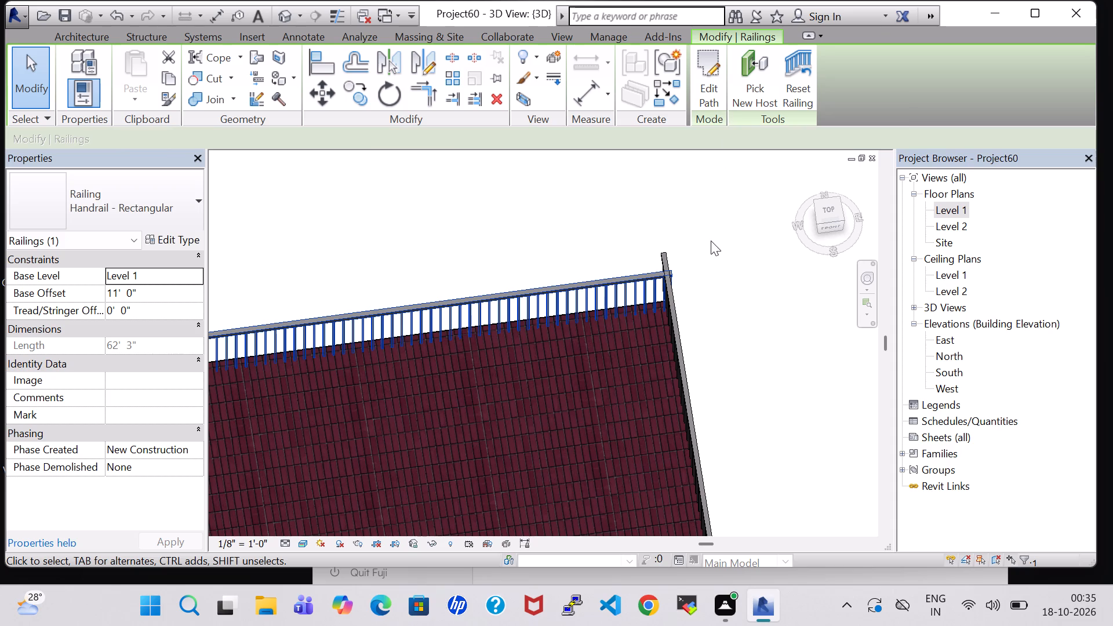
# Examine how the two railings meet at the northeast corner and how they sit along the roof edges.
pyautogui.scroll(5, 707, 250)
pyautogui.scroll(-2, 680, 355)
pyautogui.moveTo(690, 371); pyautogui.dragTo(690, 356, button='middle')
pyautogui.keyDown('shift'); pyautogui.scroll(1, 690, 359); pyautogui.keyUp('shift')
pyautogui.moveTo(690, 356); pyautogui.dragTo(659, 306, button='middle')
pyautogui.moveTo(720, 422); pyautogui.dragTo(506, 192, button='middle')
pyautogui.keyDown('shift'); pyautogui.moveTo(655, 394); pyautogui.dragTo(654, 311, button='middle'); pyautogui.keyUp('shift')
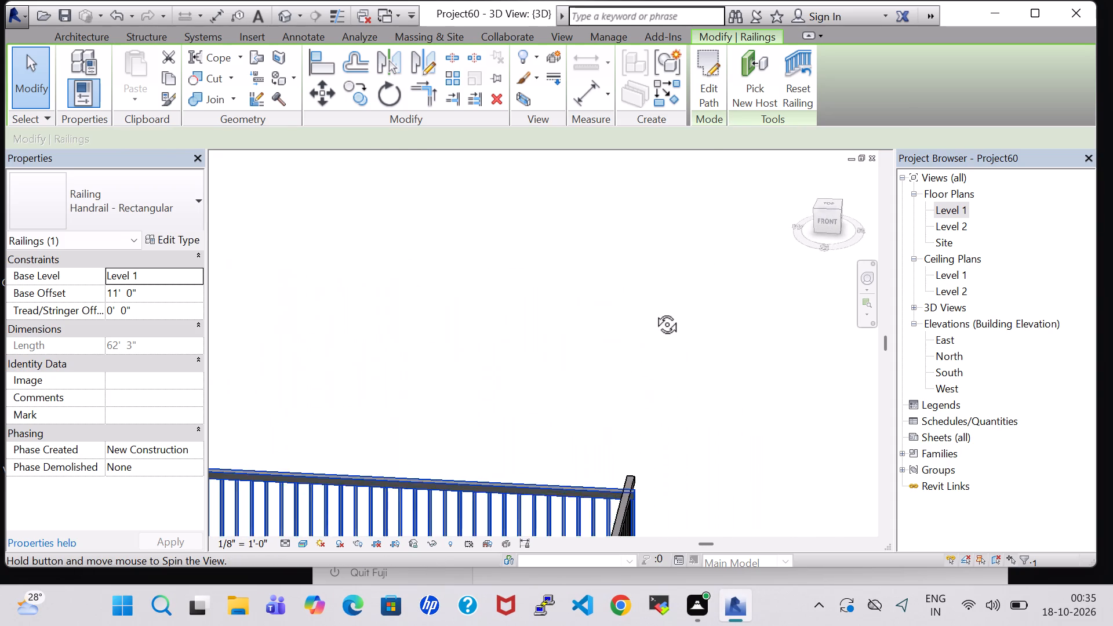
pyautogui.keyDown('shift'); pyautogui.moveTo(654, 311); pyautogui.dragTo(621, 267, button='middle'); pyautogui.keyUp('shift')
pyautogui.scroll(-10, 688, 404)
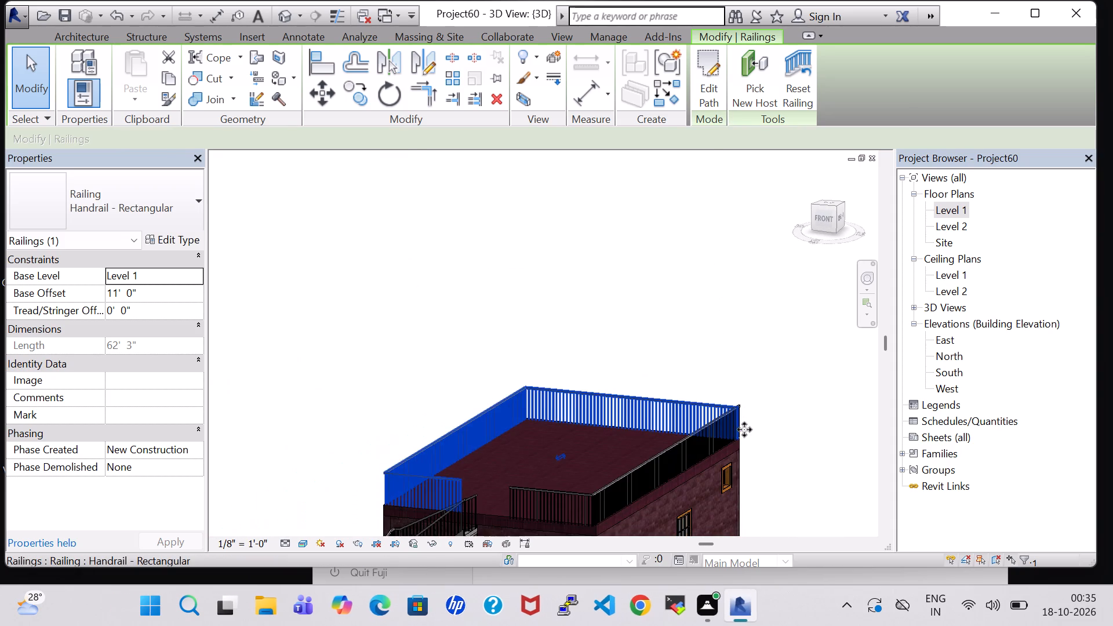
pyautogui.moveTo(744, 430); pyautogui.dragTo(825, 379, button='middle')
# Change the east roof railing's type to Glass Panel - Bottom Fill.
pyautogui.click(633, 445)
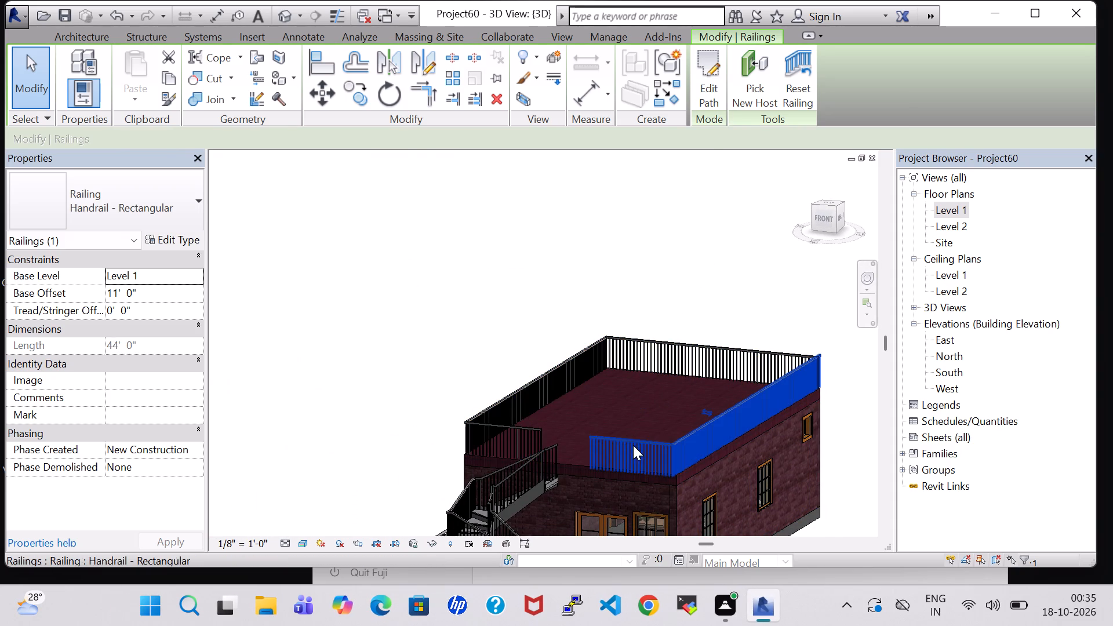
pyautogui.click(163, 239)
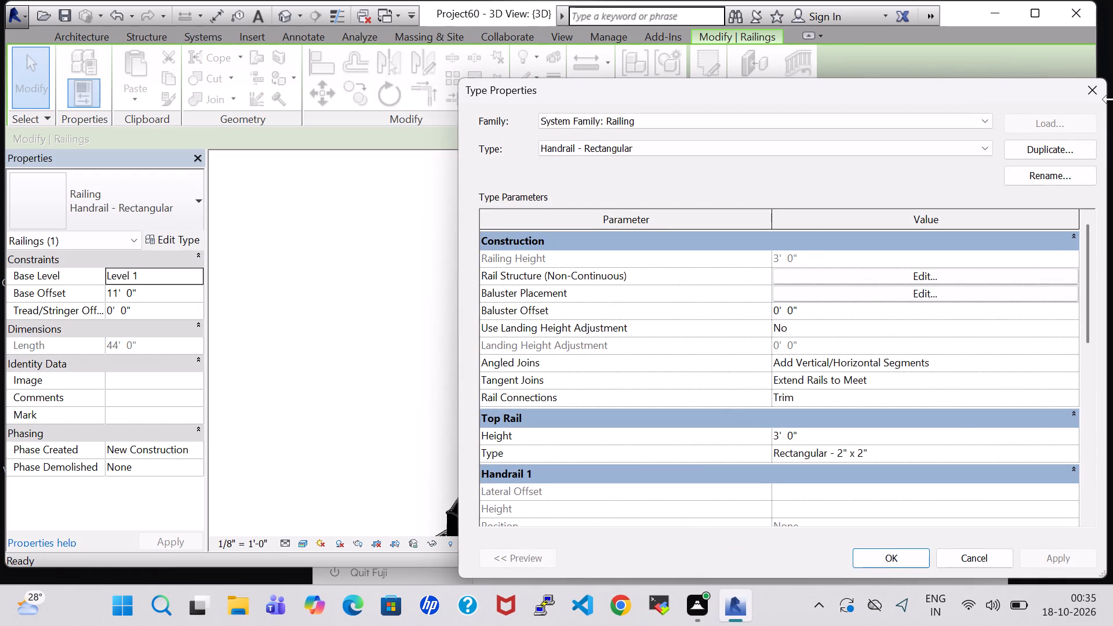
pyautogui.click(1092, 88)
pyautogui.click(128, 206)
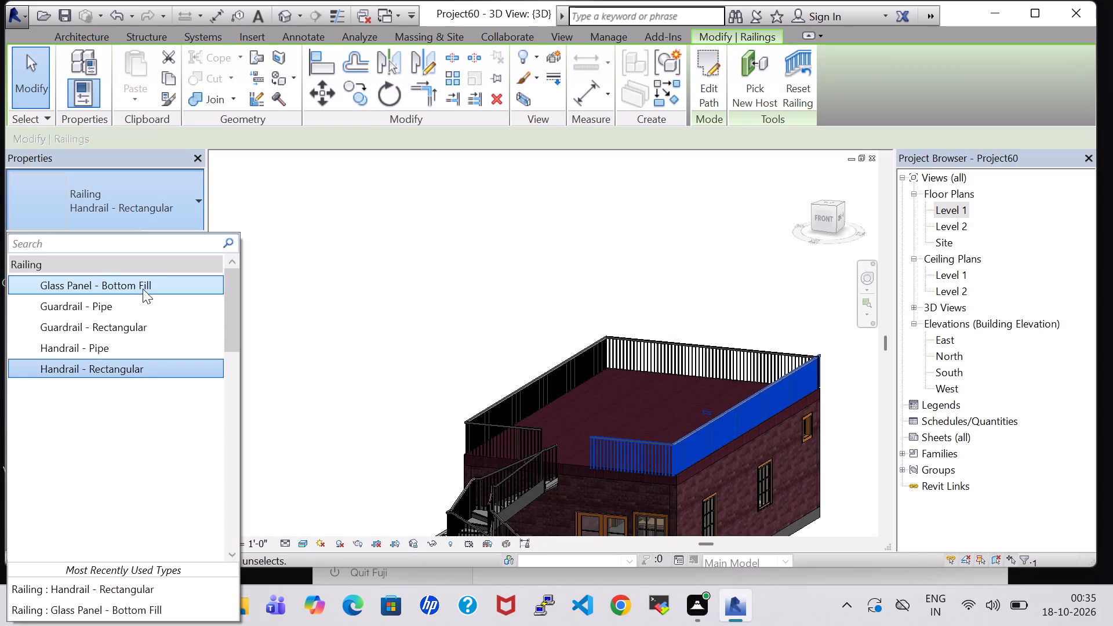
pyautogui.click(143, 289)
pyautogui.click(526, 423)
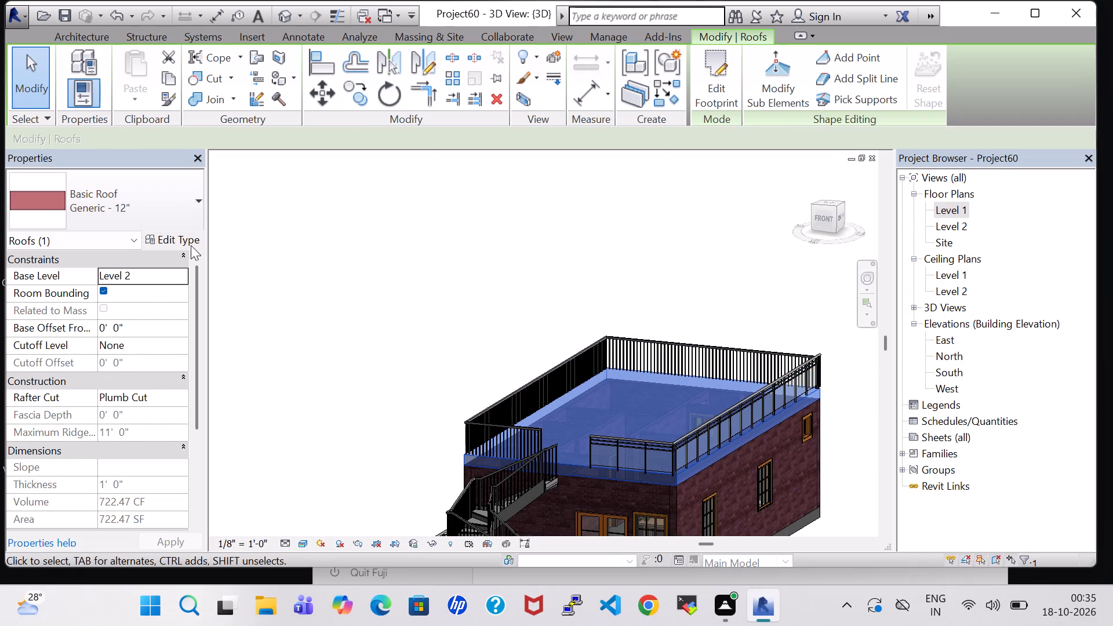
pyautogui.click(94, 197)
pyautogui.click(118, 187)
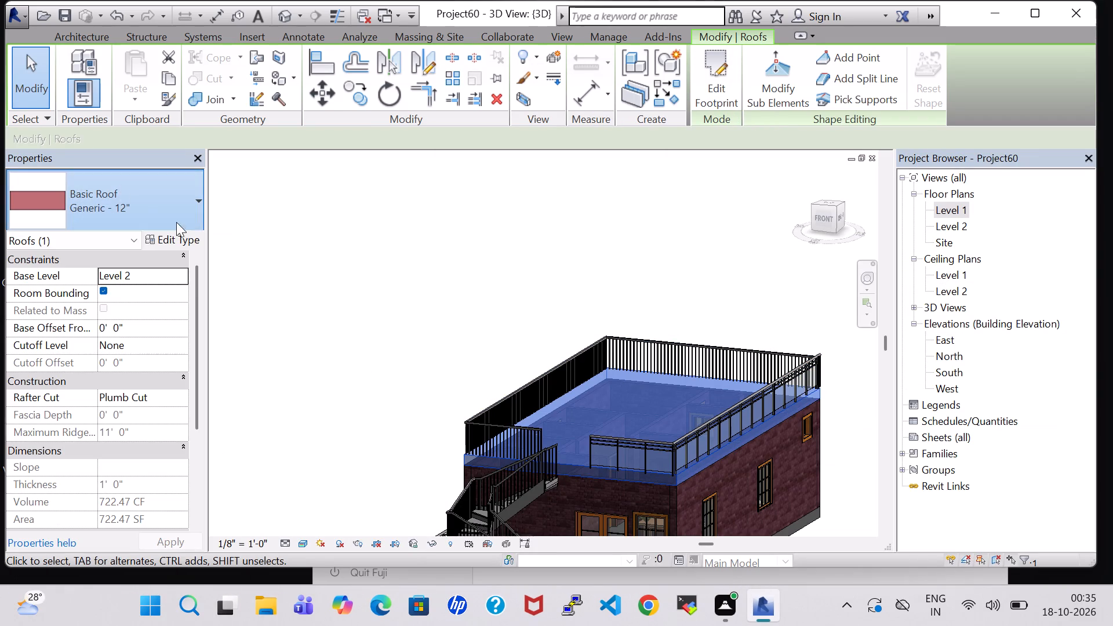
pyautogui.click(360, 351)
# Change the west roof railing's type to Glass Panel - Bottom Fill.
pyautogui.click(489, 409)
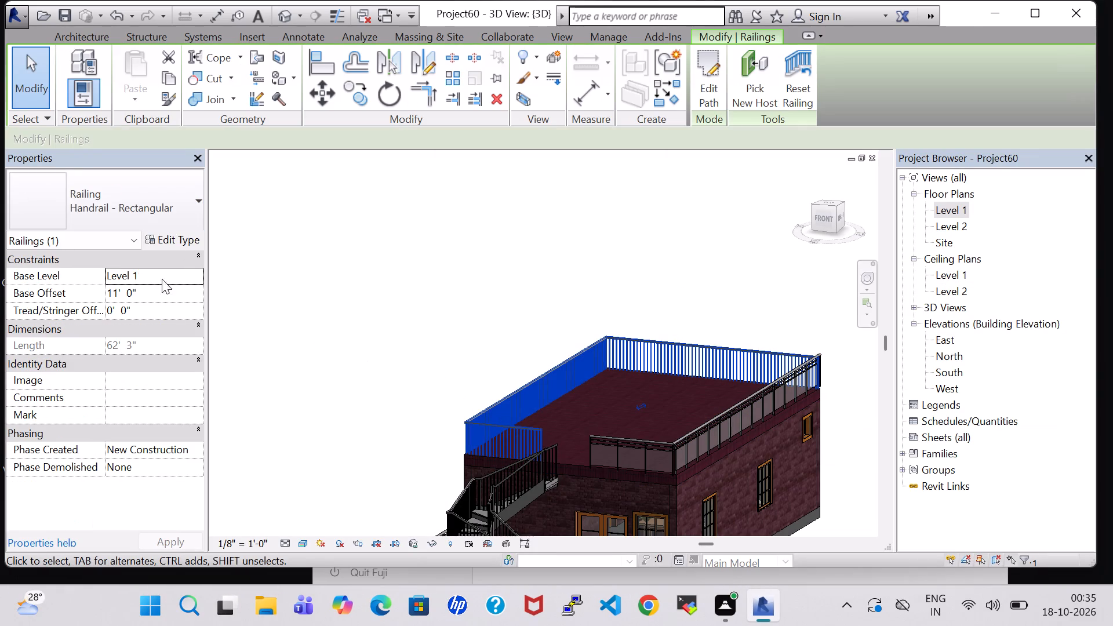
pyautogui.click(112, 211)
pyautogui.click(126, 287)
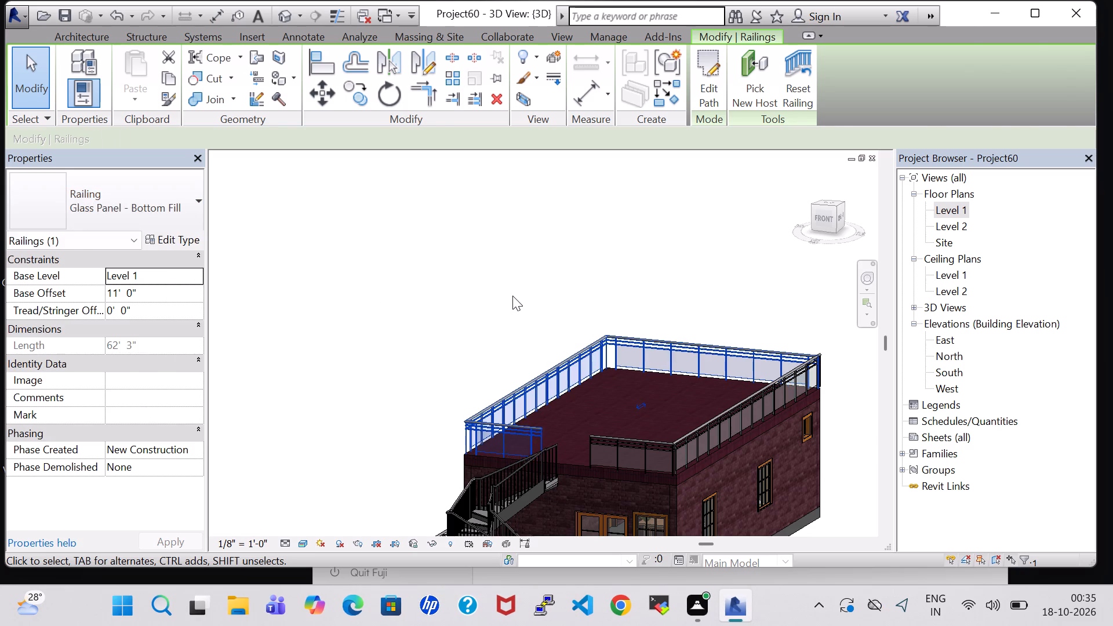
pyautogui.click(512, 296)
# Examine the glass panel railings along the roof edges and the staircase opening from the front and from above.
pyautogui.scroll(3, 476, 305)
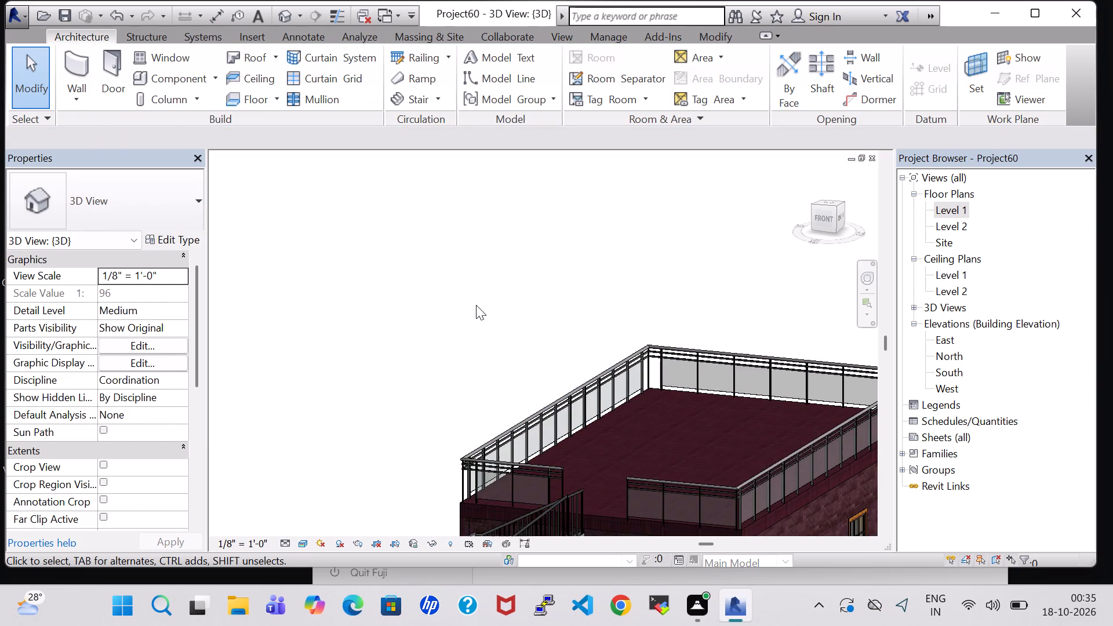
pyautogui.scroll(1, 476, 305)
pyautogui.moveTo(476, 305); pyautogui.dragTo(536, 210, button='middle')
pyautogui.scroll(1, 406, 283)
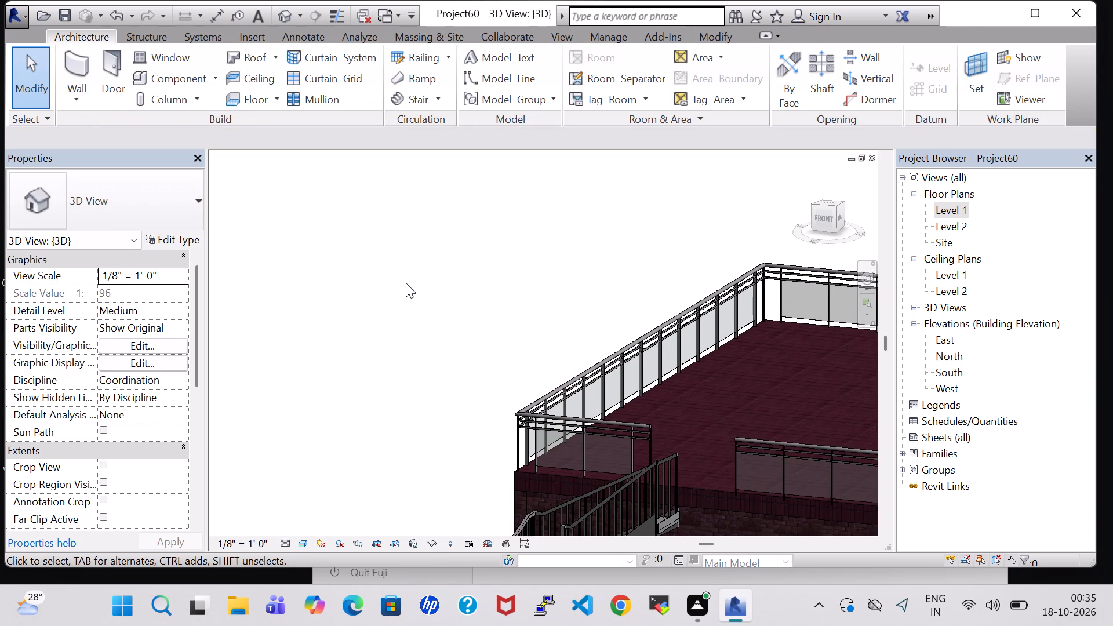
pyautogui.scroll(-2, 406, 281)
pyautogui.moveTo(417, 293); pyautogui.dragTo(465, 299, button='middle')
pyautogui.keyDown('shift'); pyautogui.scroll(1, 417, 293); pyautogui.keyUp('shift')
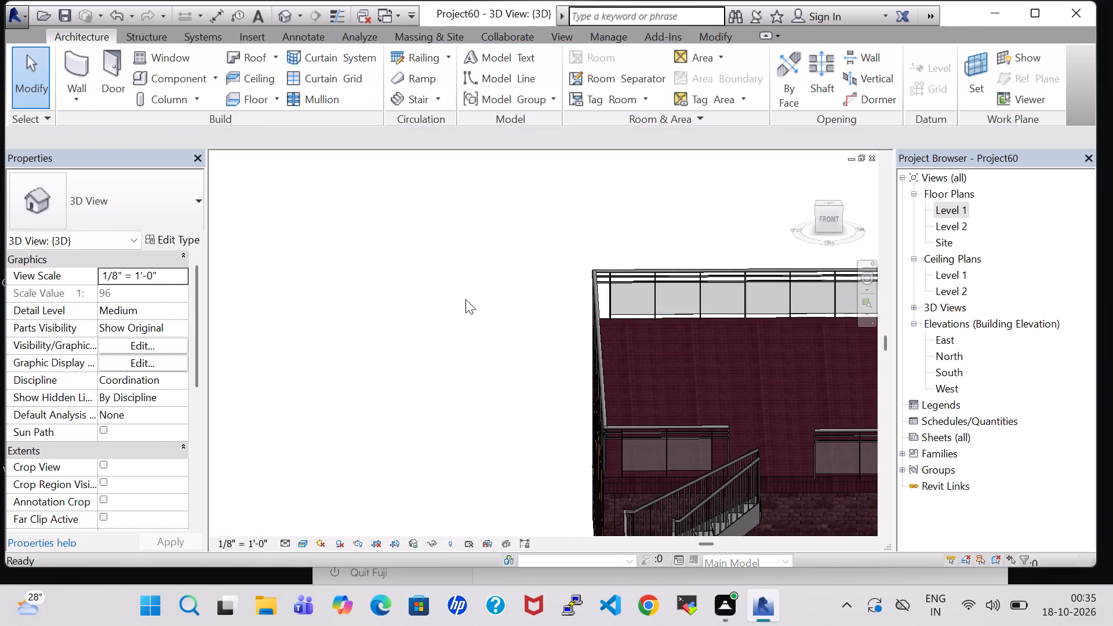
pyautogui.moveTo(467, 311); pyautogui.dragTo(475, 242, button='middle')
pyautogui.scroll(1, 482, 274)
pyautogui.moveTo(482, 274); pyautogui.dragTo(372, 292, button='middle')
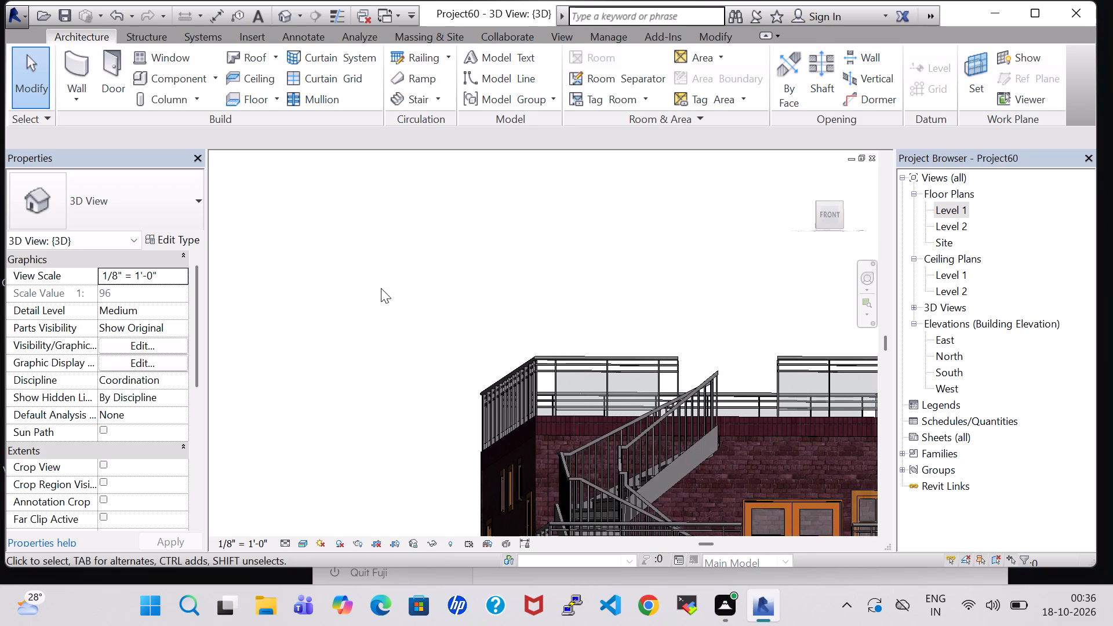
pyautogui.keyDown('shift'); pyautogui.moveTo(712, 303); pyautogui.dragTo(696, 365, button='middle'); pyautogui.keyUp('shift')
pyautogui.moveTo(694, 396); pyautogui.dragTo(680, 298, button='middle')
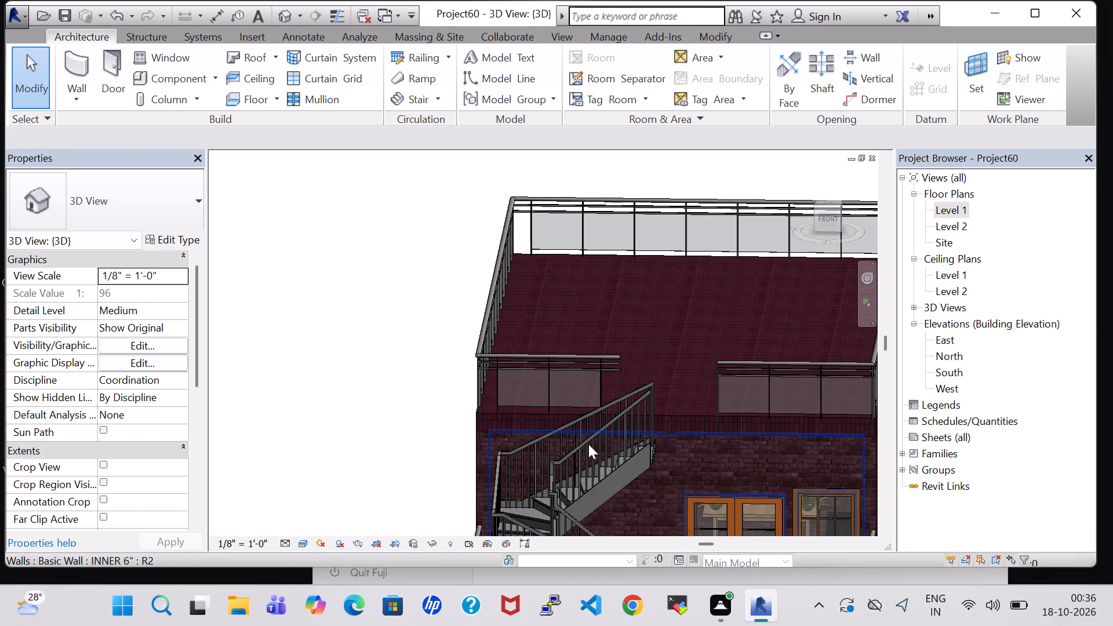
# Review the type properties of the exterior staircase, including its calculation rules, construction and supports.
pyautogui.click(598, 479)
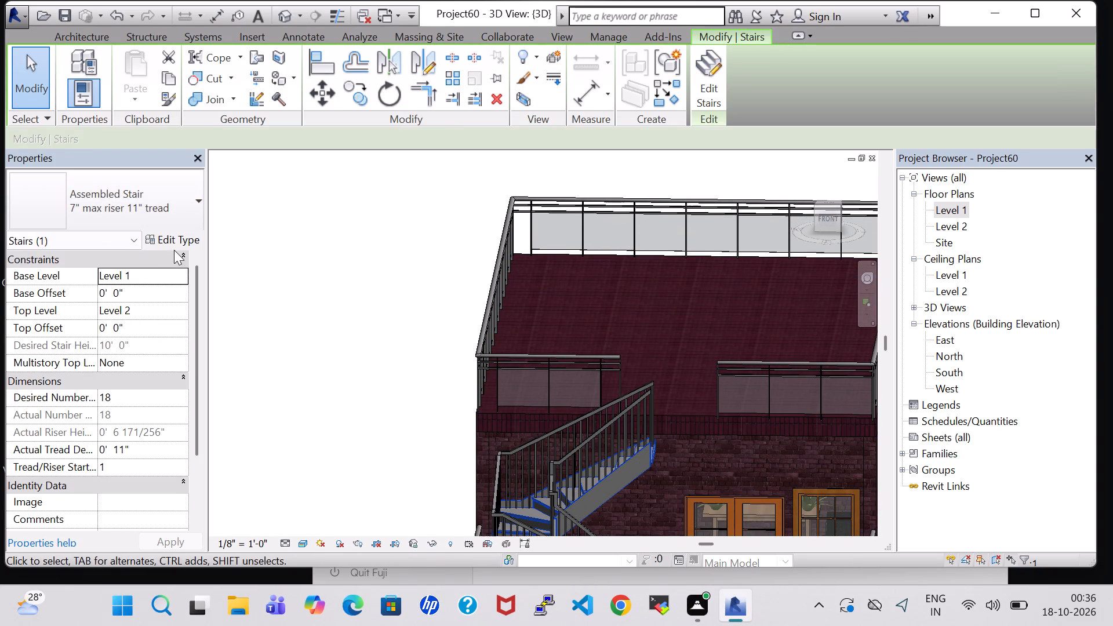
pyautogui.click(163, 234)
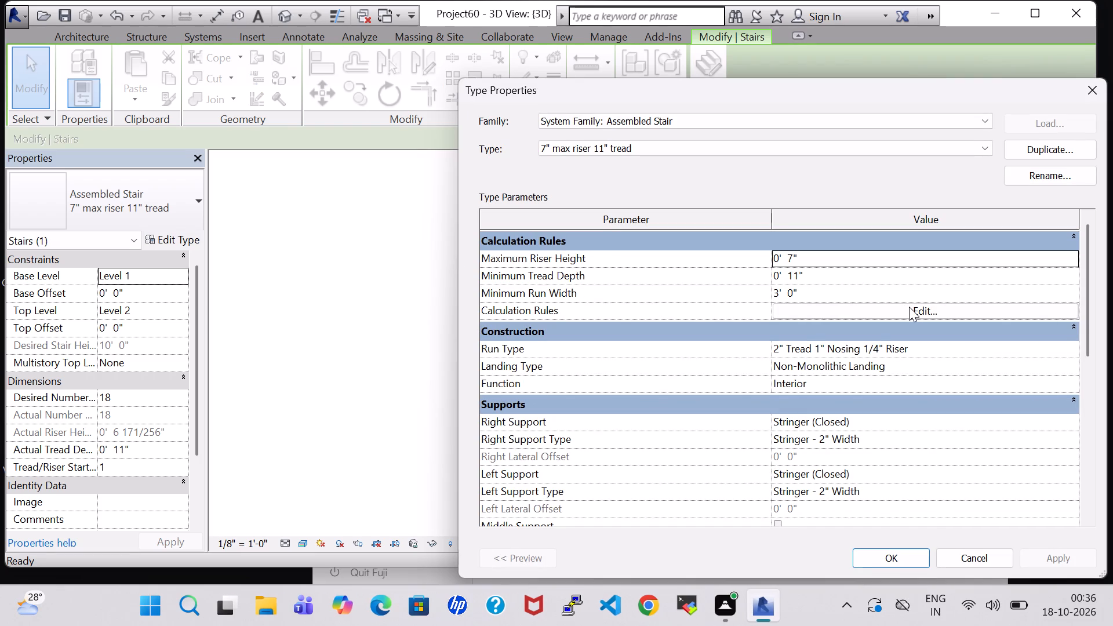
pyautogui.scroll(-8, 859, 298)
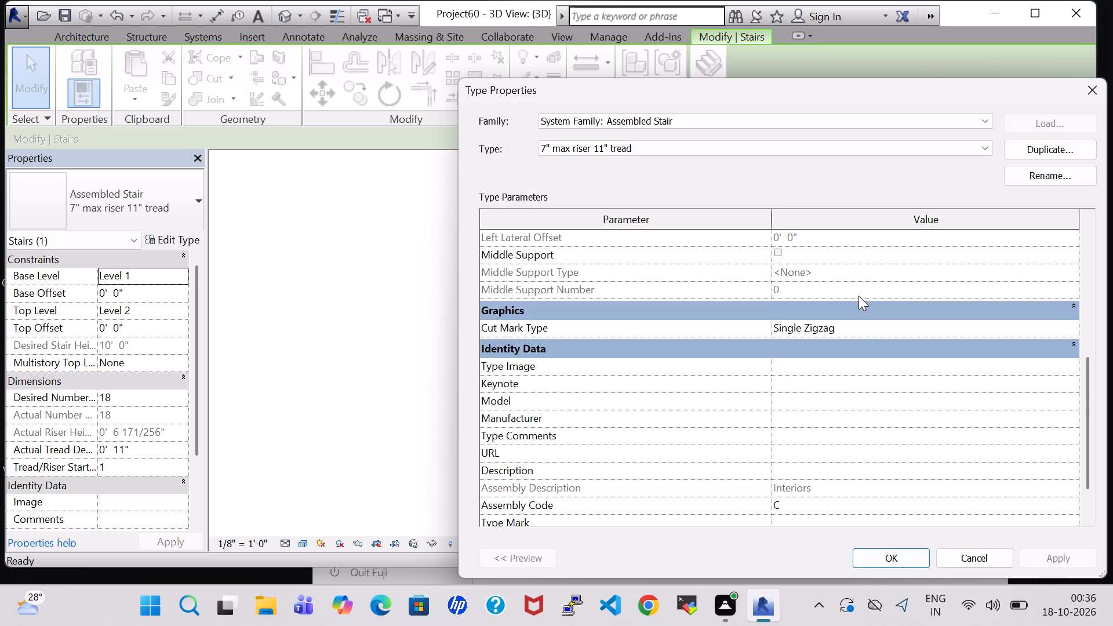
pyautogui.scroll(-6, 859, 296)
pyautogui.click(1089, 96)
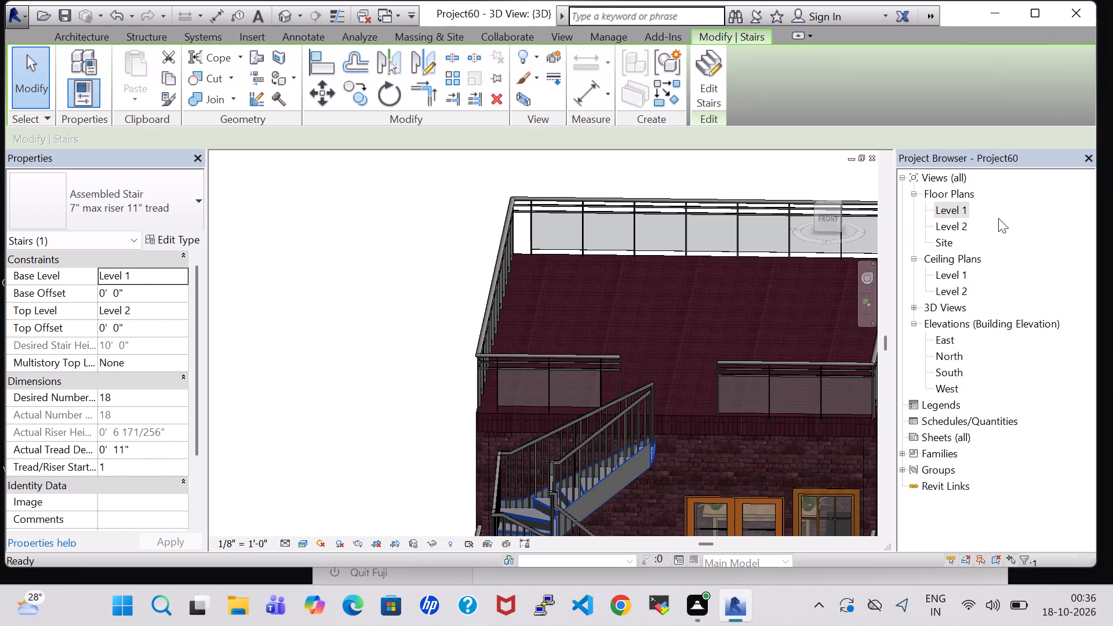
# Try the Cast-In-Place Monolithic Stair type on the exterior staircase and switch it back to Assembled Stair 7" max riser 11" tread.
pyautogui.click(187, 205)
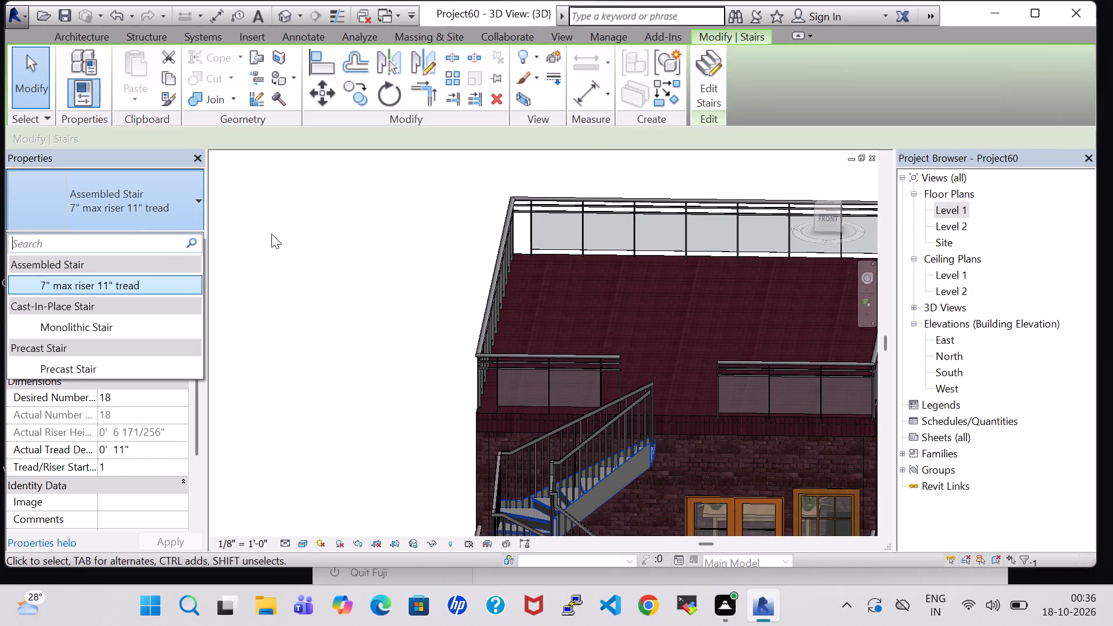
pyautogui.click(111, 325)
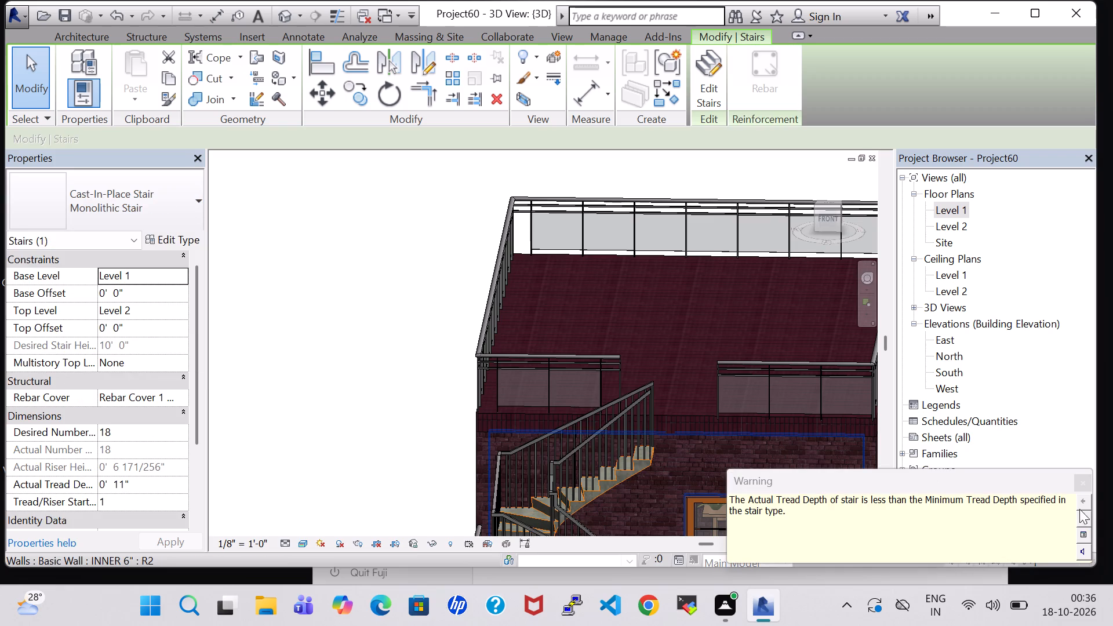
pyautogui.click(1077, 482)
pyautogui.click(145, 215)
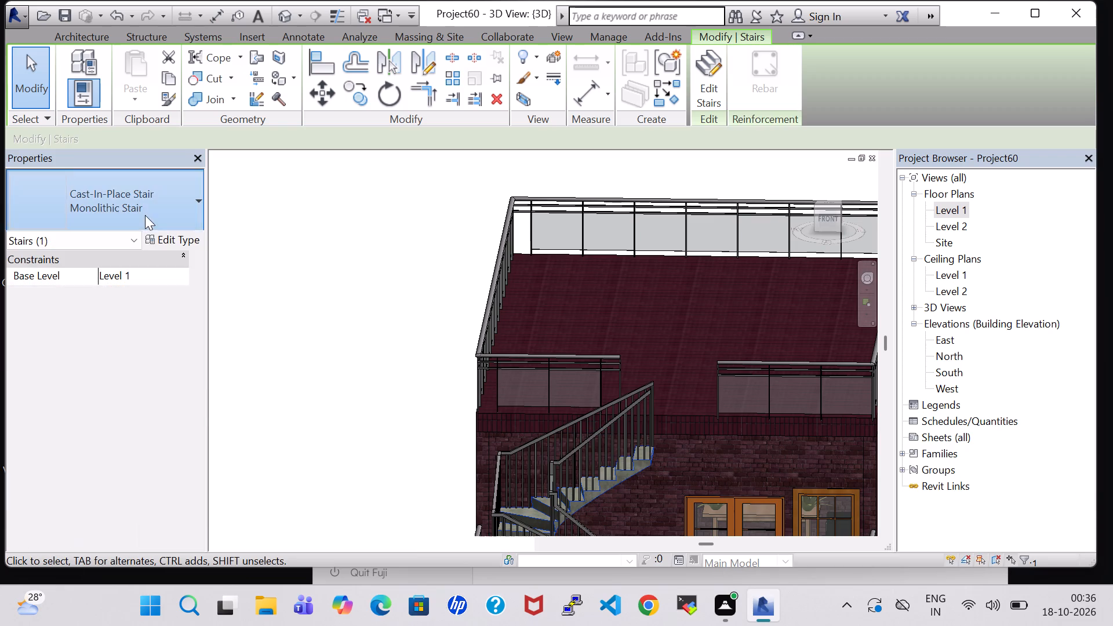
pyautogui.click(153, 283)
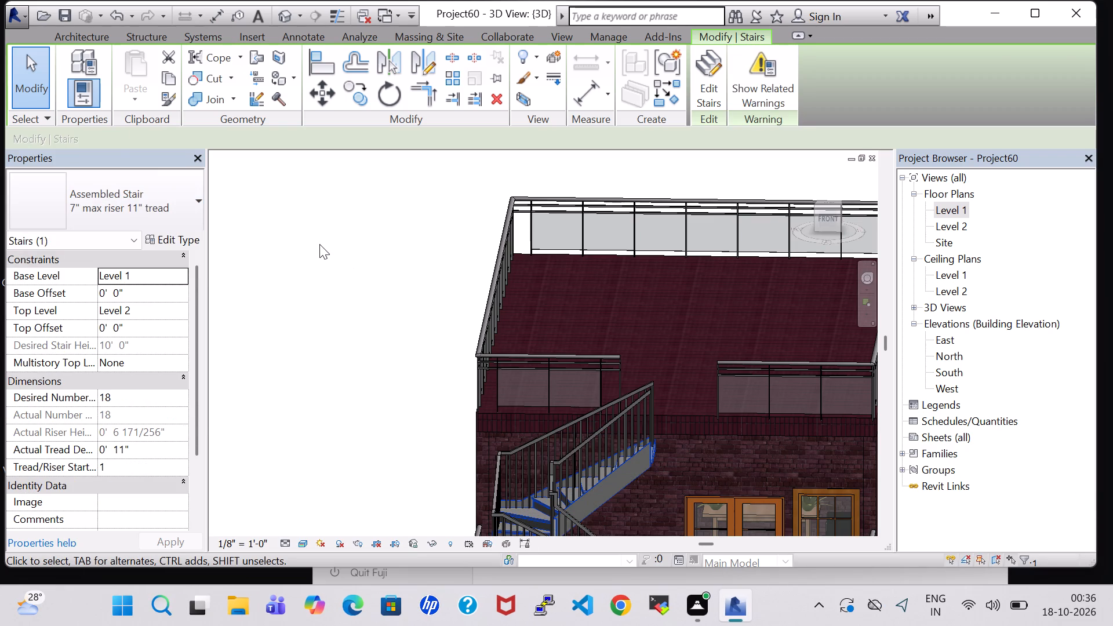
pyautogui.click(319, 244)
# Examine the whole house, its staircase and the roof railings from above and in the straight front view.
pyautogui.scroll(-3, 324, 217)
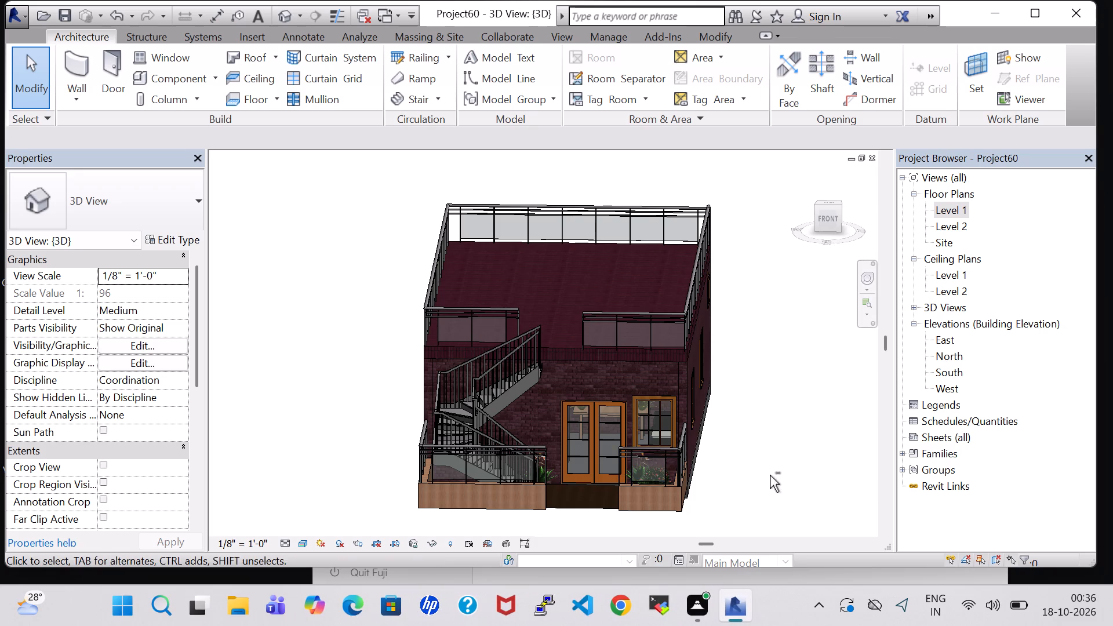
pyautogui.keyDown('shift'); pyautogui.moveTo(770, 475); pyautogui.dragTo(758, 457, button='middle'); pyautogui.keyUp('shift')
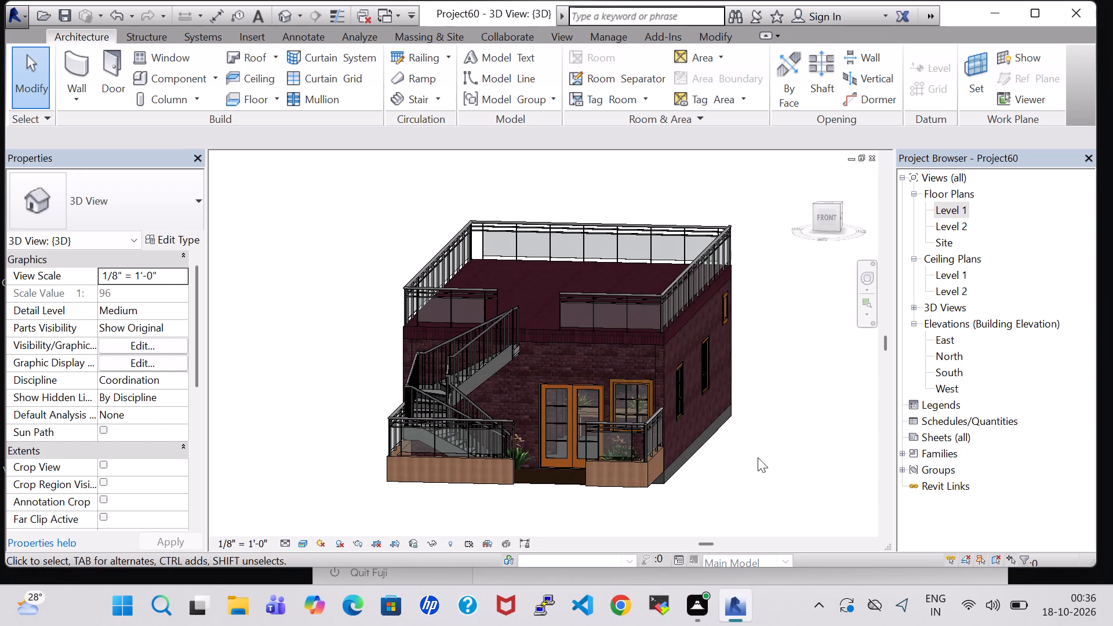
pyautogui.keyDown('shift'); pyautogui.moveTo(761, 430); pyautogui.dragTo(777, 427, button='middle'); pyautogui.keyUp('shift')
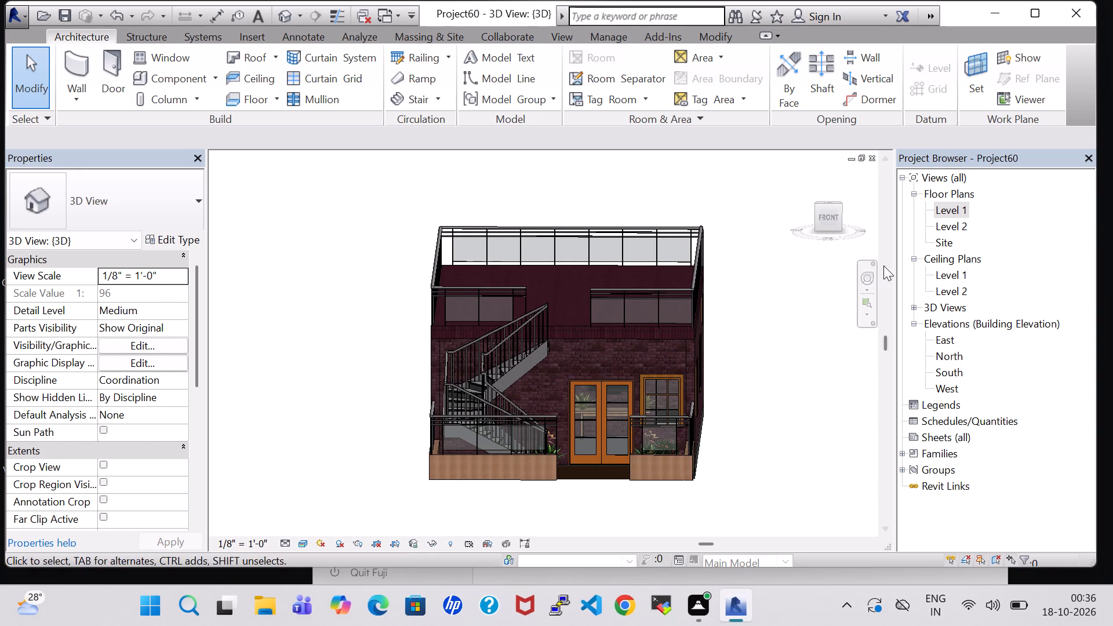
pyautogui.click(821, 215)
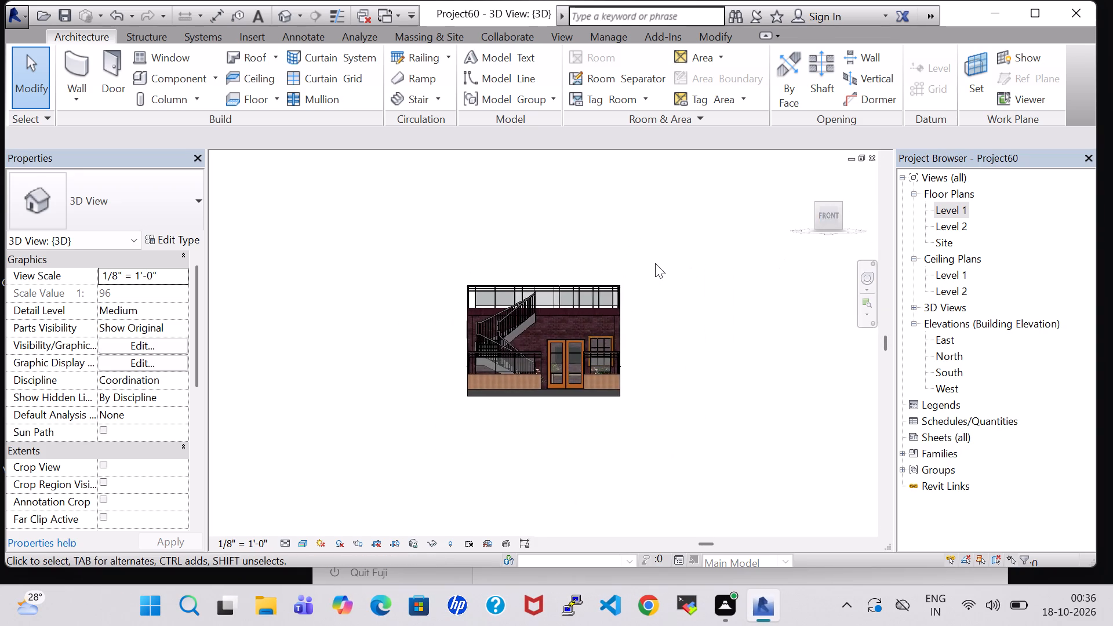
pyautogui.scroll(6, 655, 263)
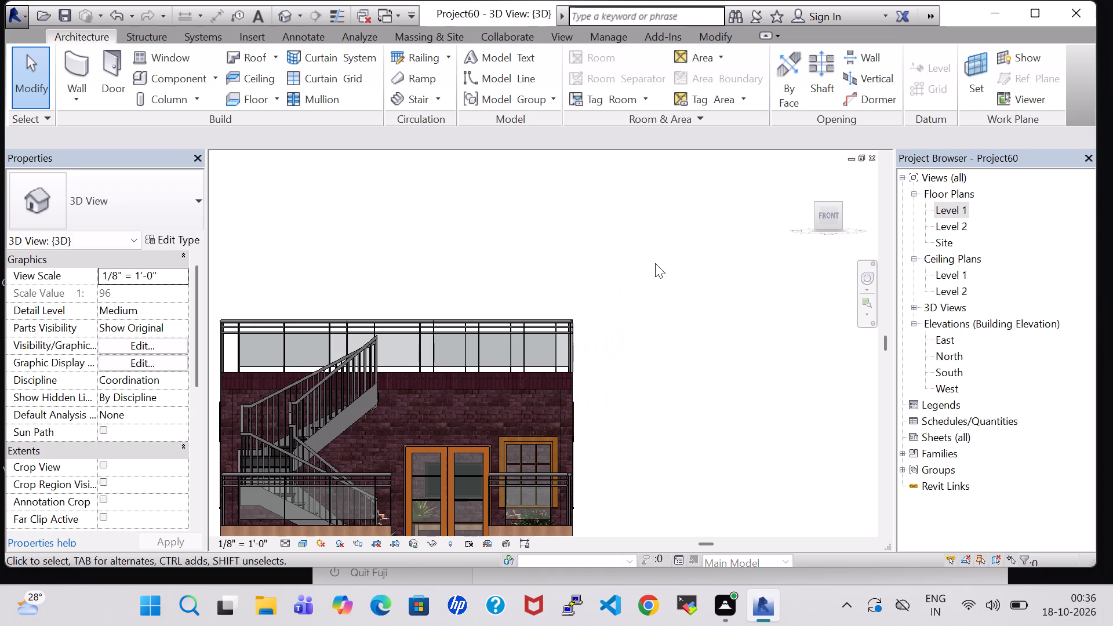
pyautogui.keyDown('shift'); pyautogui.moveTo(654, 278); pyautogui.dragTo(646, 319, button='middle'); pyautogui.keyUp('shift')
pyautogui.scroll(-1, 654, 392)
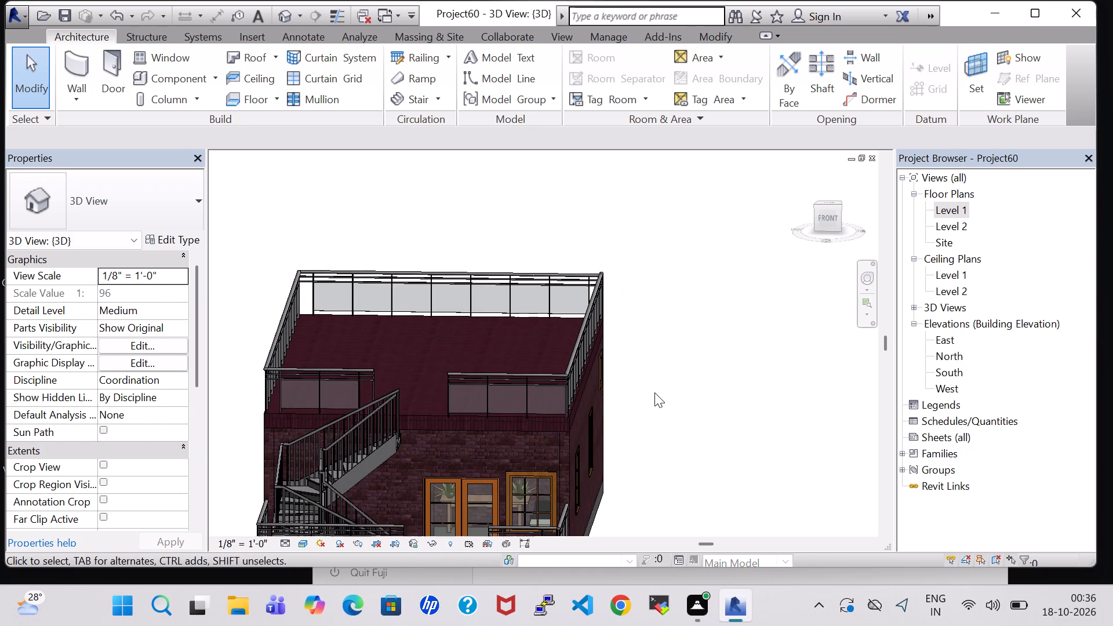
pyautogui.scroll(-2, 654, 392)
pyautogui.moveTo(654, 421); pyautogui.dragTo(696, 377, button='middle')
pyautogui.click(830, 220)
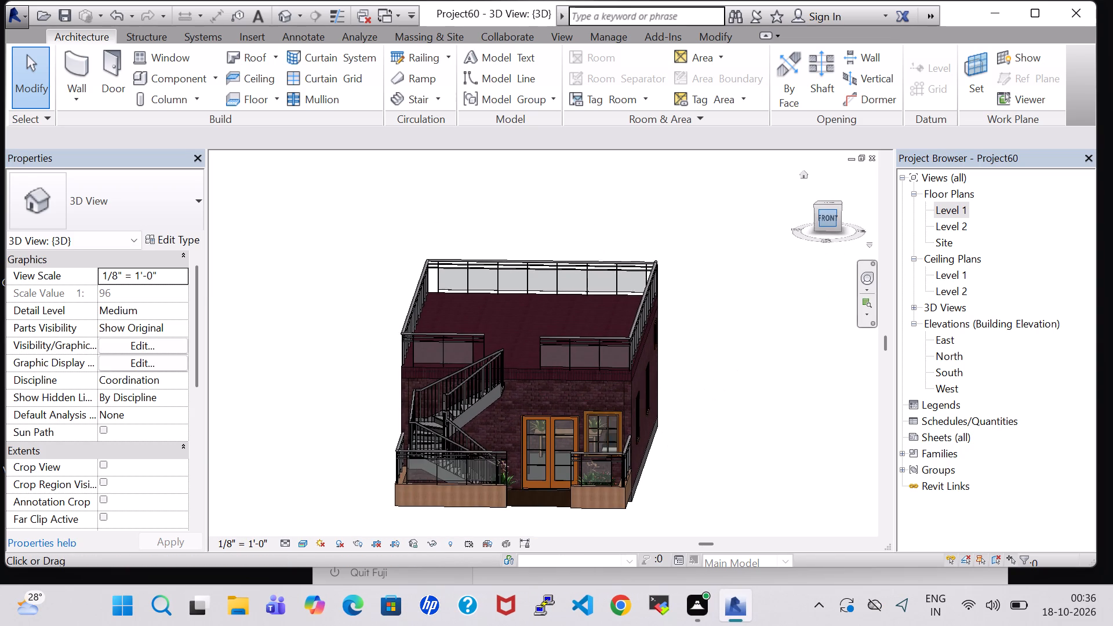
pyautogui.scroll(1, 717, 375)
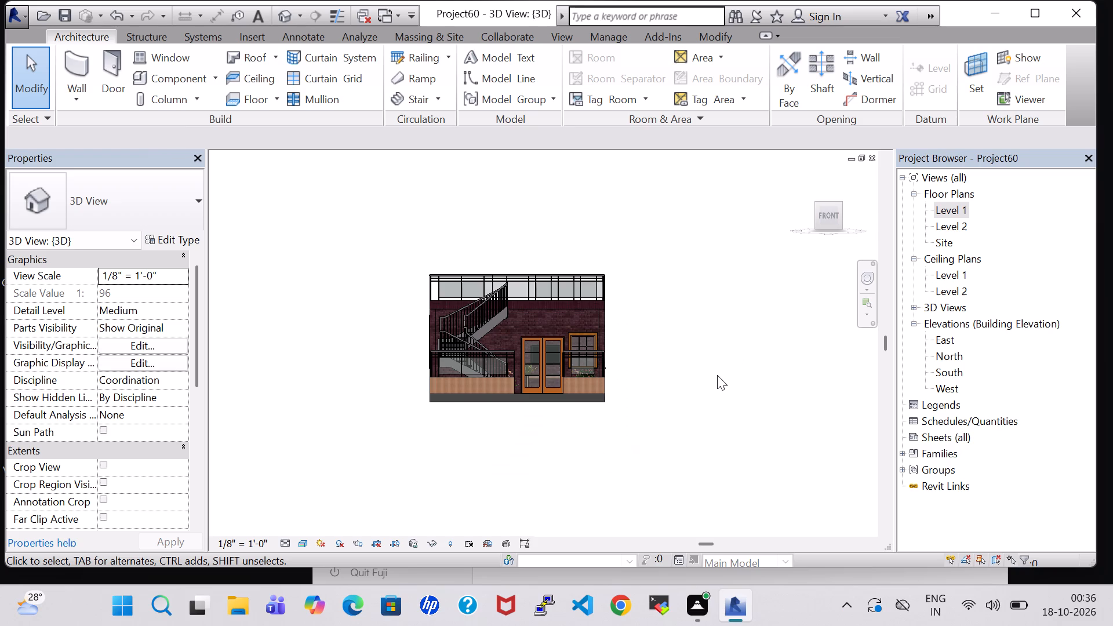
# Save the project.
pyautogui.click(66, 14)
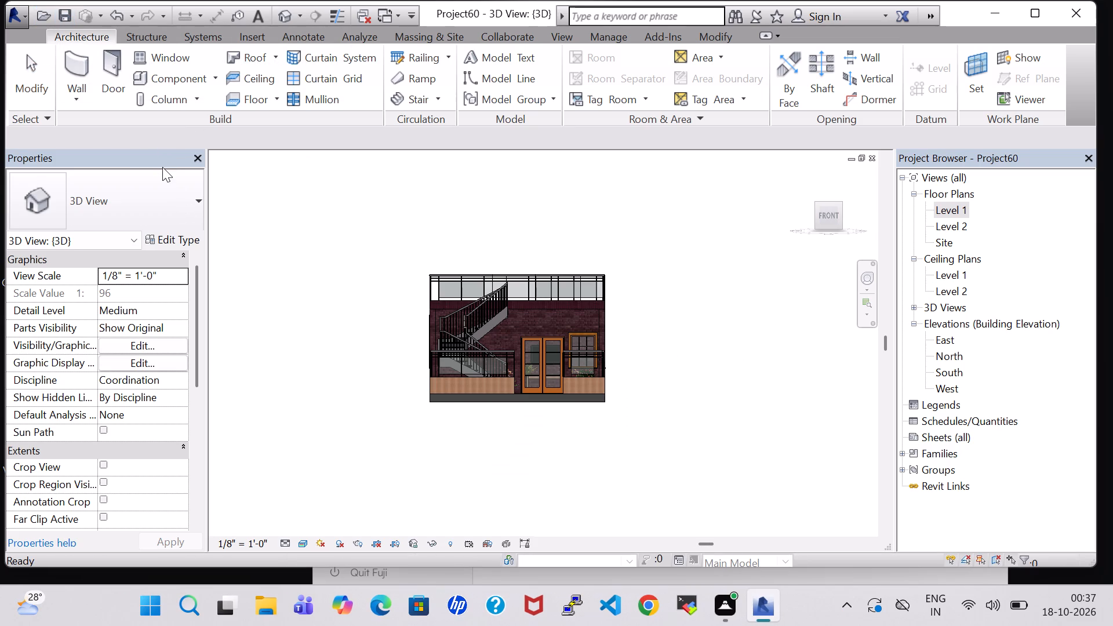
# Export the model as an IFC 2x3 file named Project60 in the work folder.
pyautogui.click(12, 13)
pyautogui.click(107, 287)
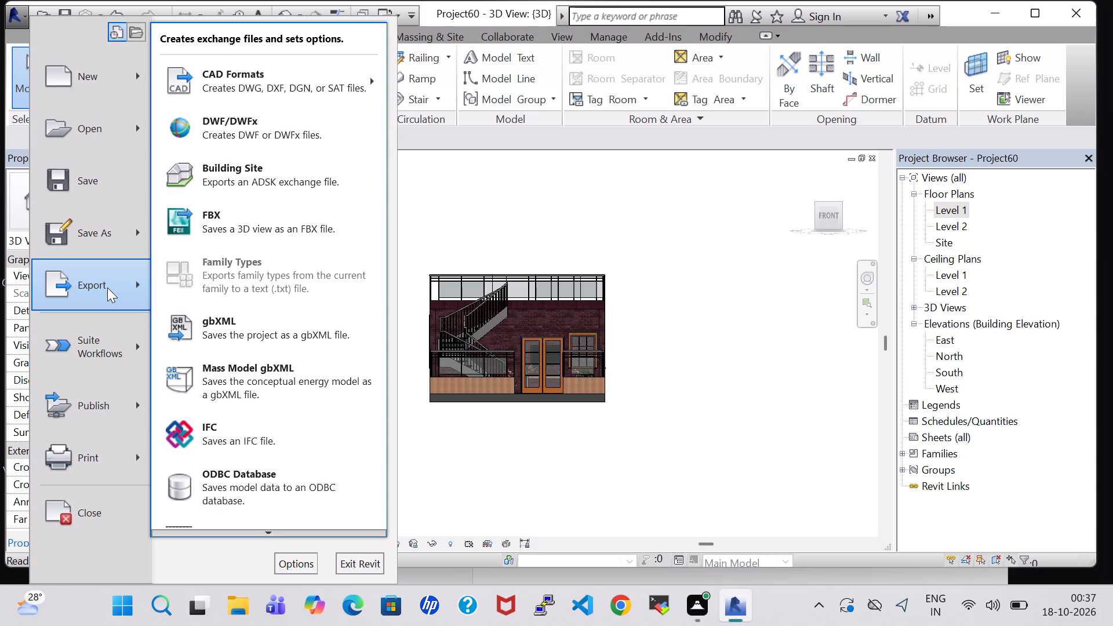
pyautogui.click(262, 457)
pyautogui.click(260, 428)
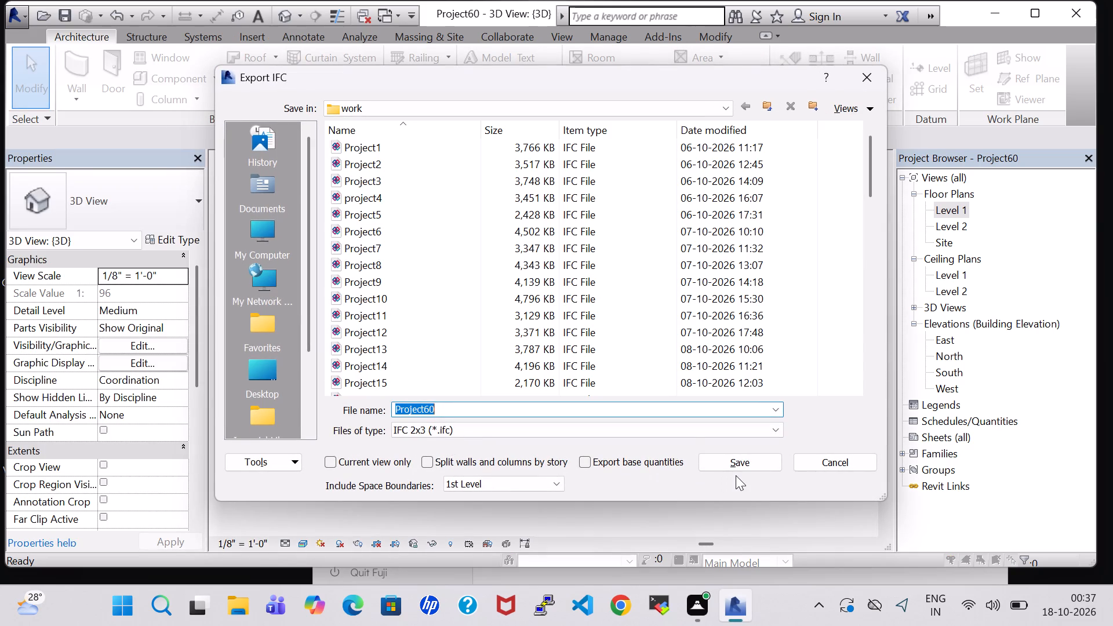
pyautogui.click(736, 460)
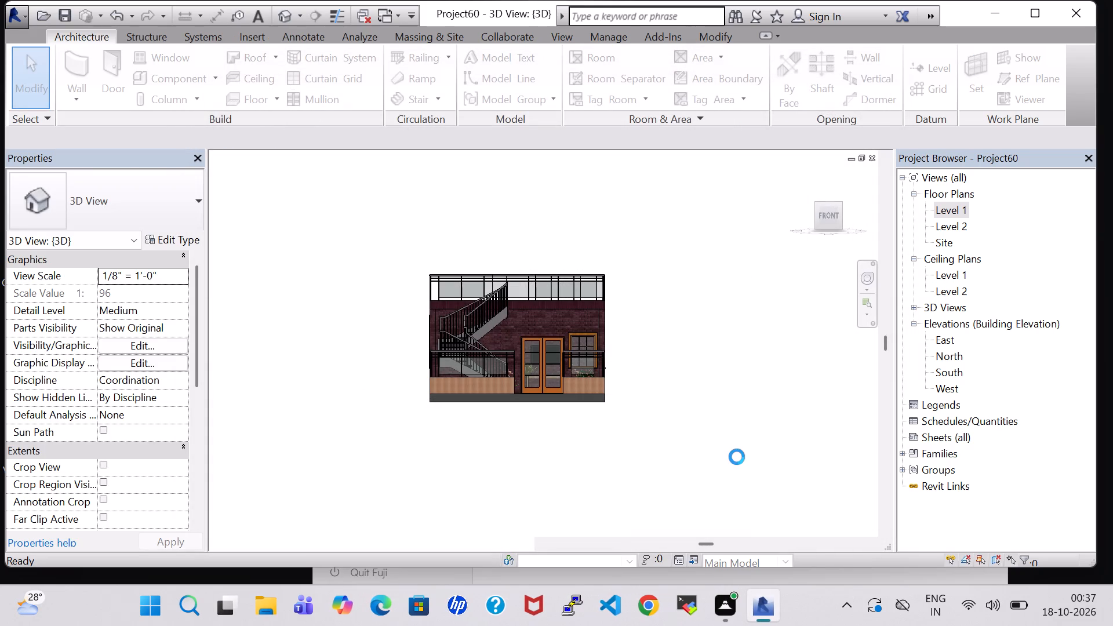